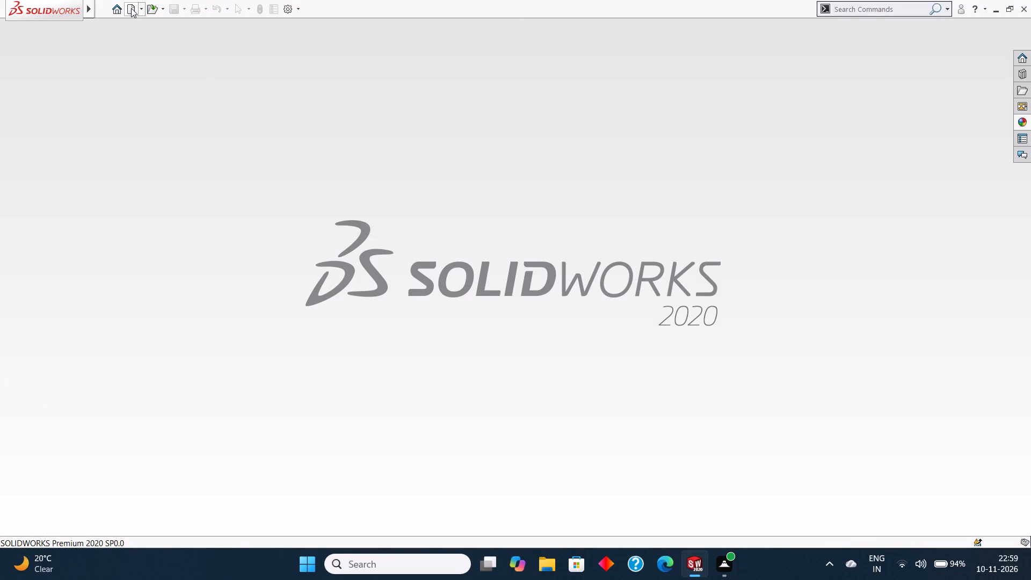
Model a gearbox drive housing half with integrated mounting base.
Create a new part document.
click(131, 8)
click(262, 258)
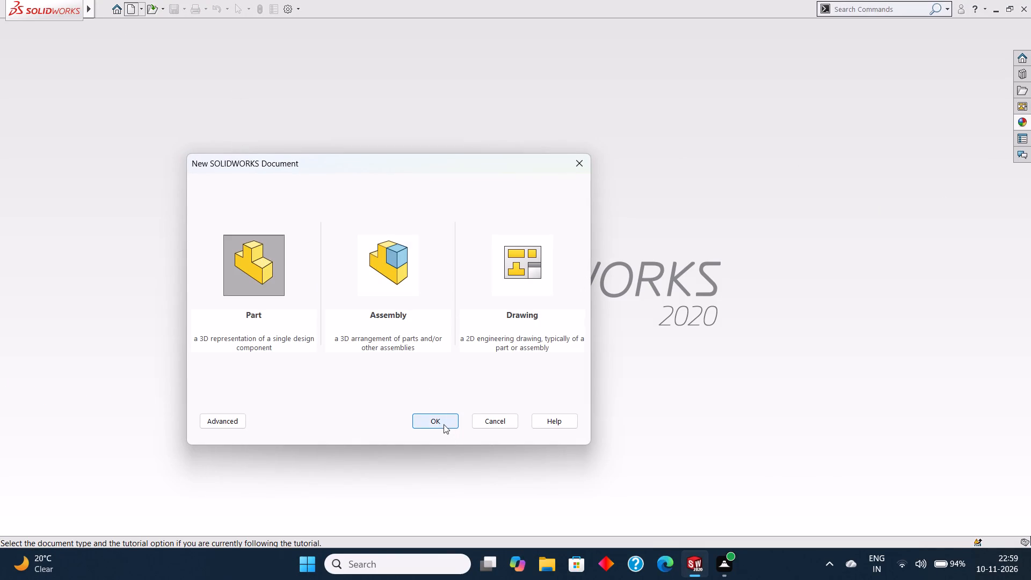
click(443, 423)
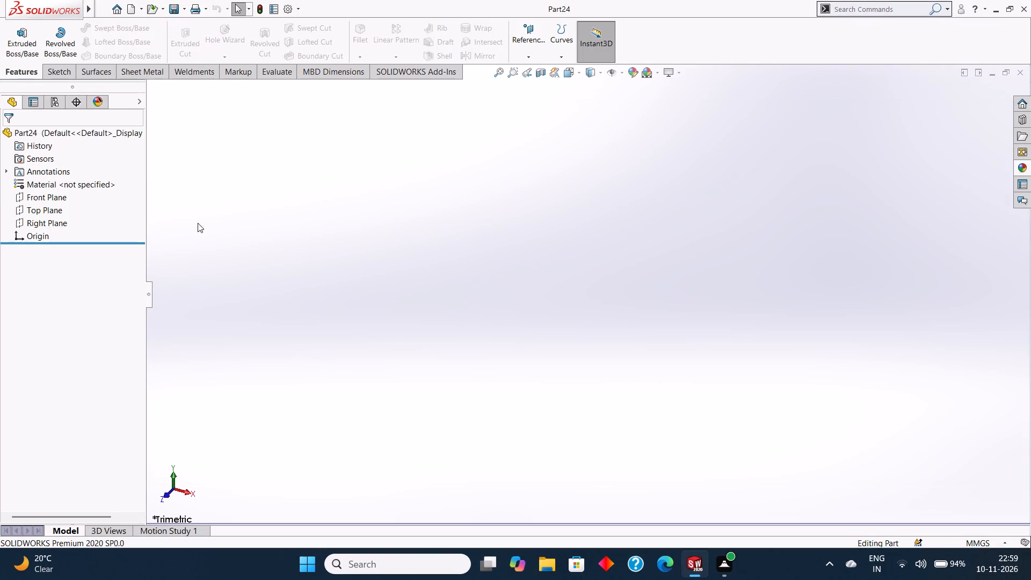
Start a sketch on the Front Plane and draw a circle of radius 25 mm centred on the origin.
click(38, 199)
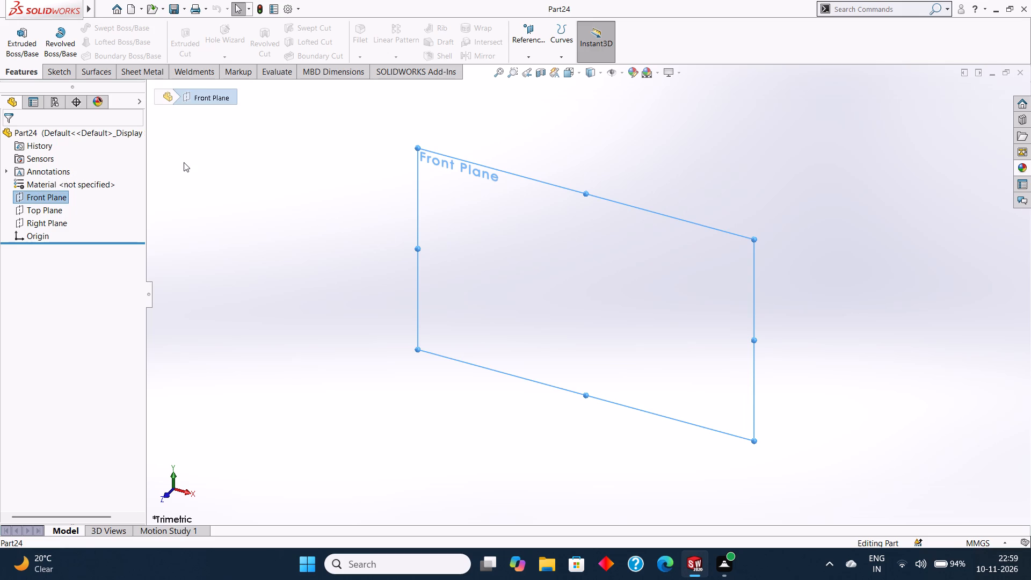
click(50, 75)
click(101, 25)
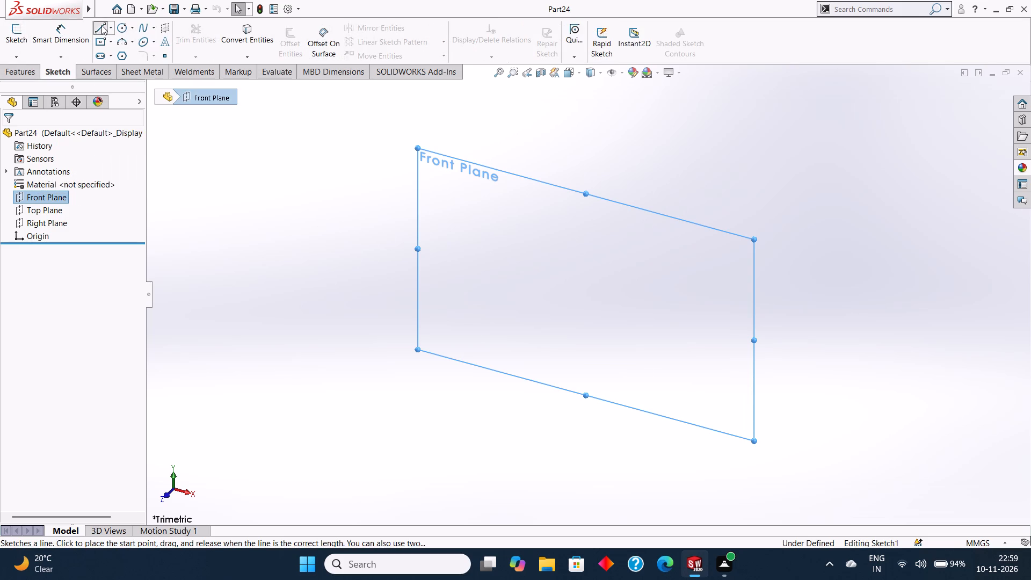
click(118, 28)
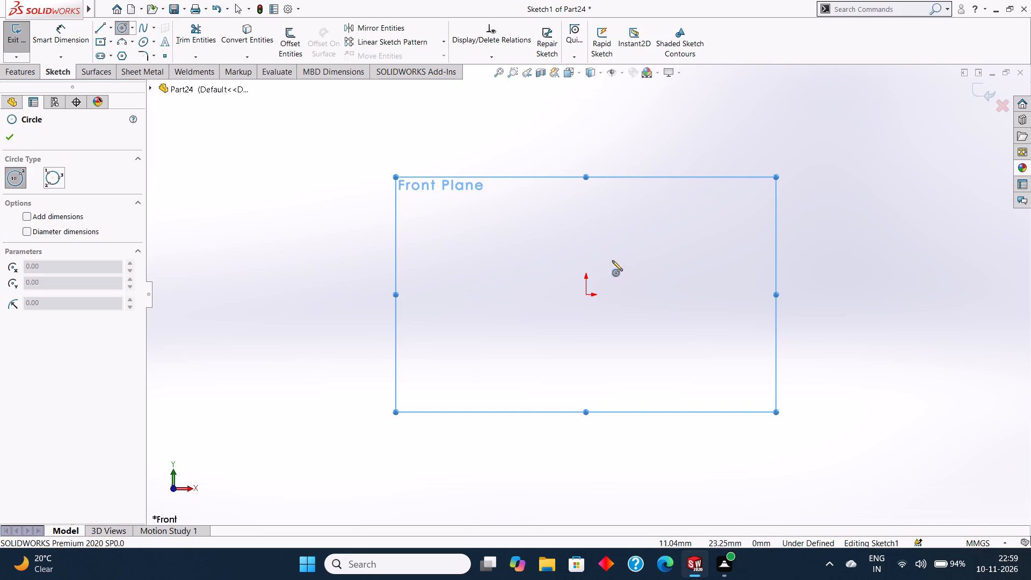
drag(587, 295, 640, 326)
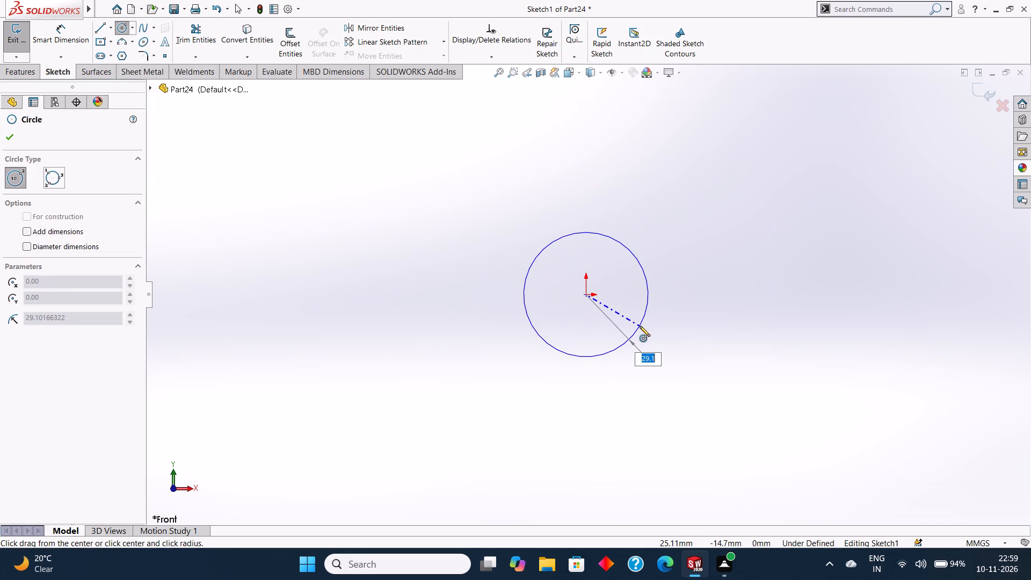
drag(640, 326, 642, 327)
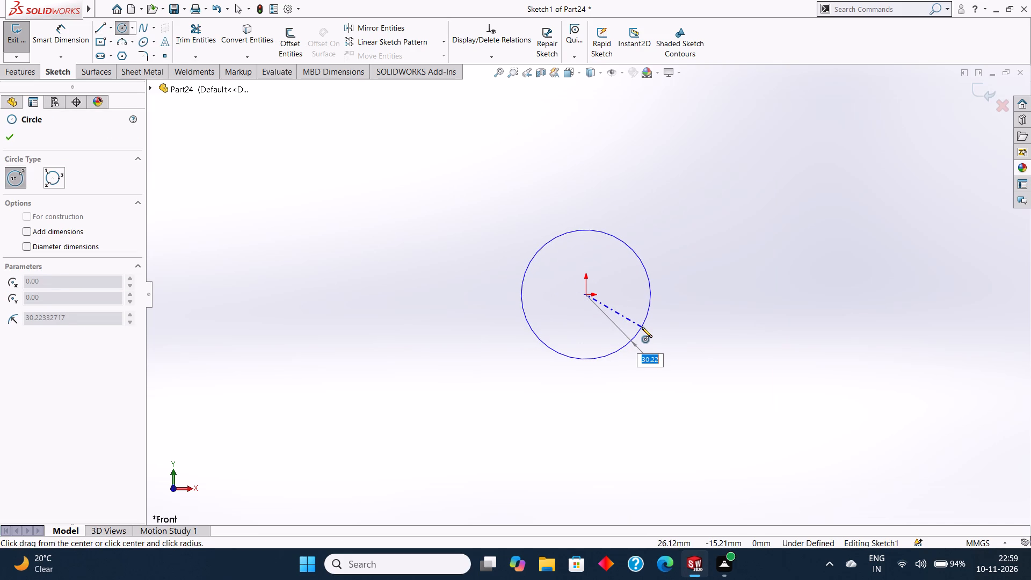
drag(642, 327, 646, 329)
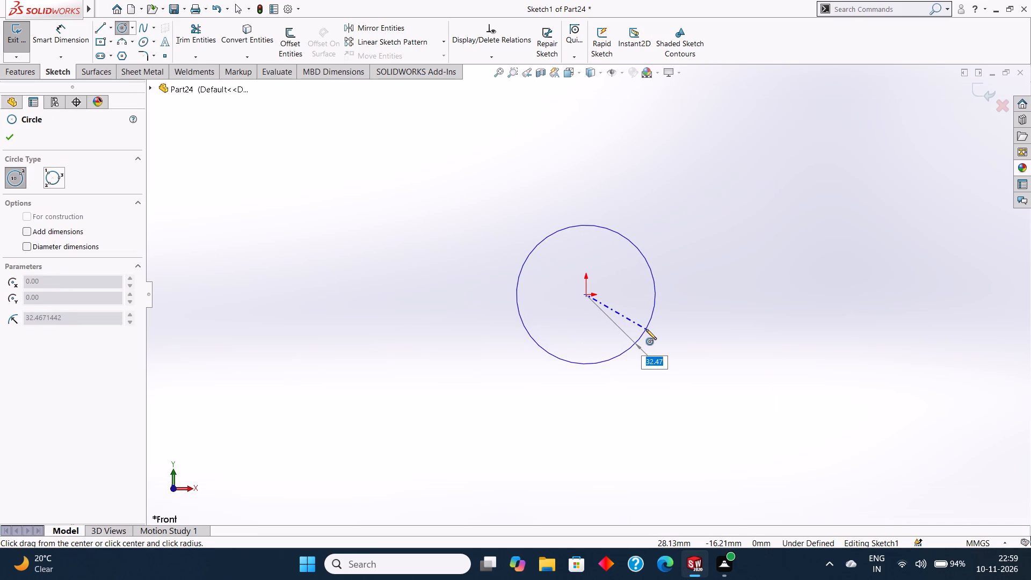
drag(646, 329, 646, 329)
key(BackSpace)
text(25)
key(Return)
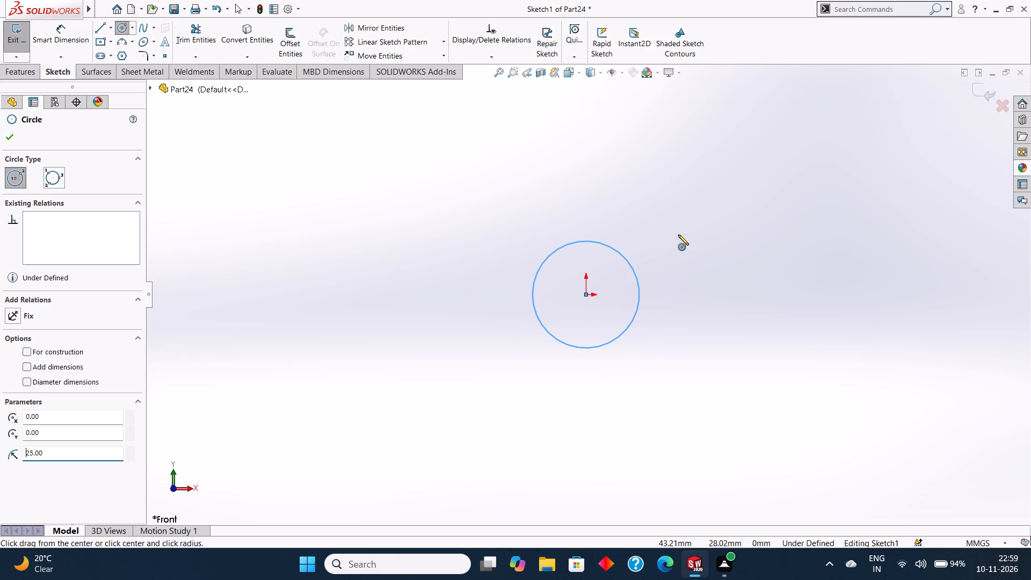
key(Escape)
key(Escape)
Add a 50 mm diameter dimension to the circle, placed above it.
click(69, 40)
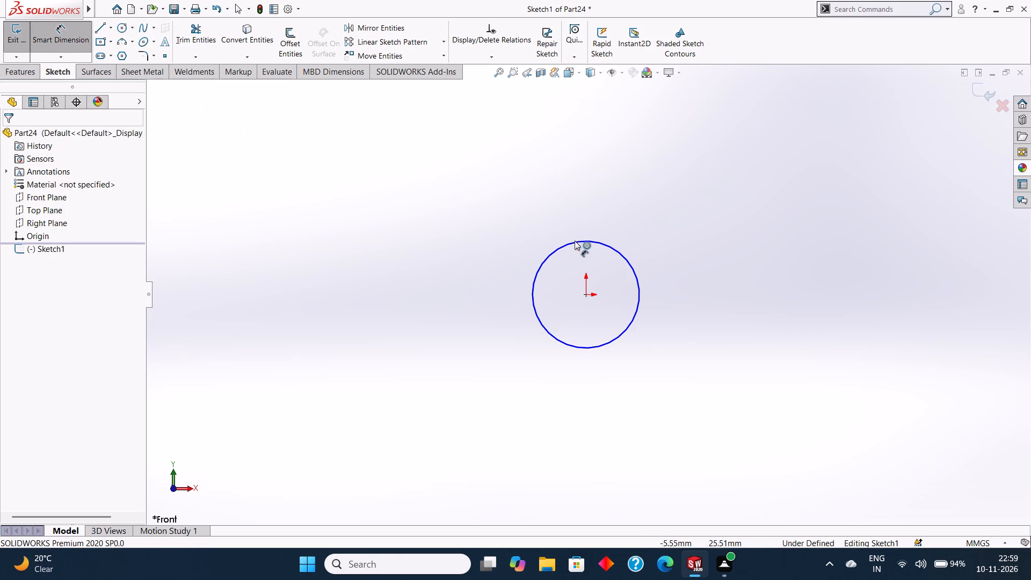
click(576, 243)
click(573, 157)
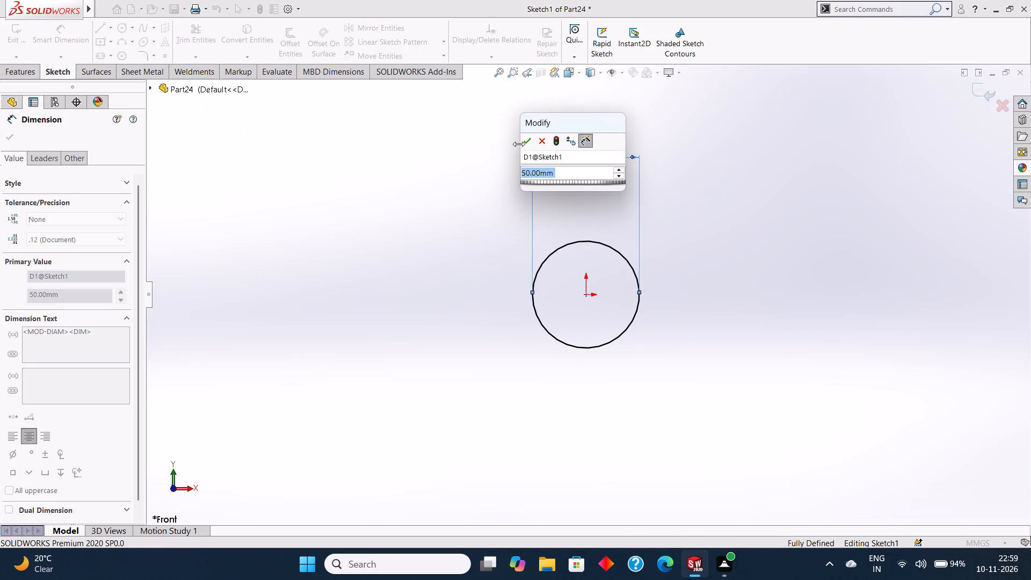
click(526, 141)
click(8, 132)
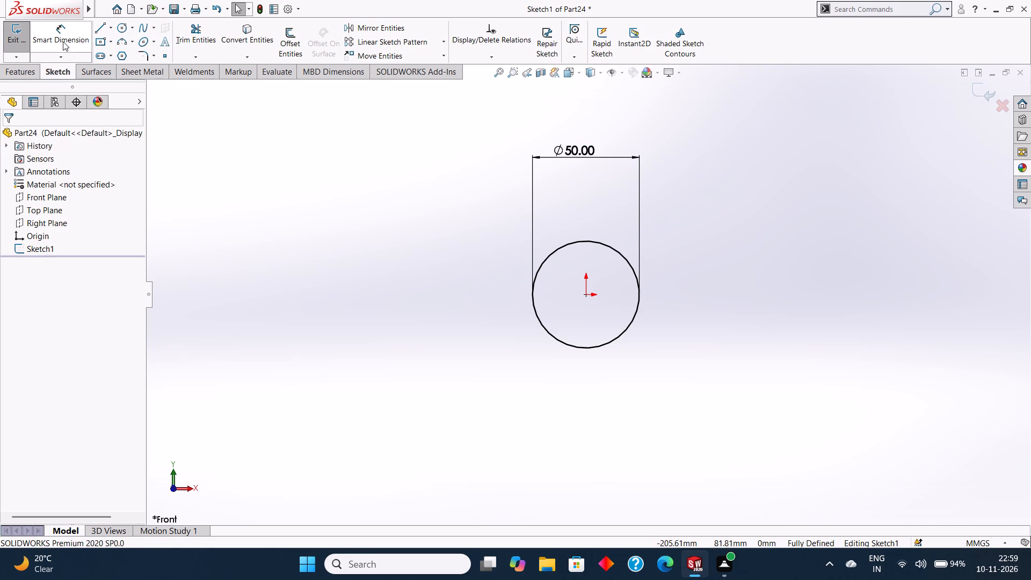
Draw a second, concentric circle of radius 22 mm centred on the origin inside the first one.
click(121, 26)
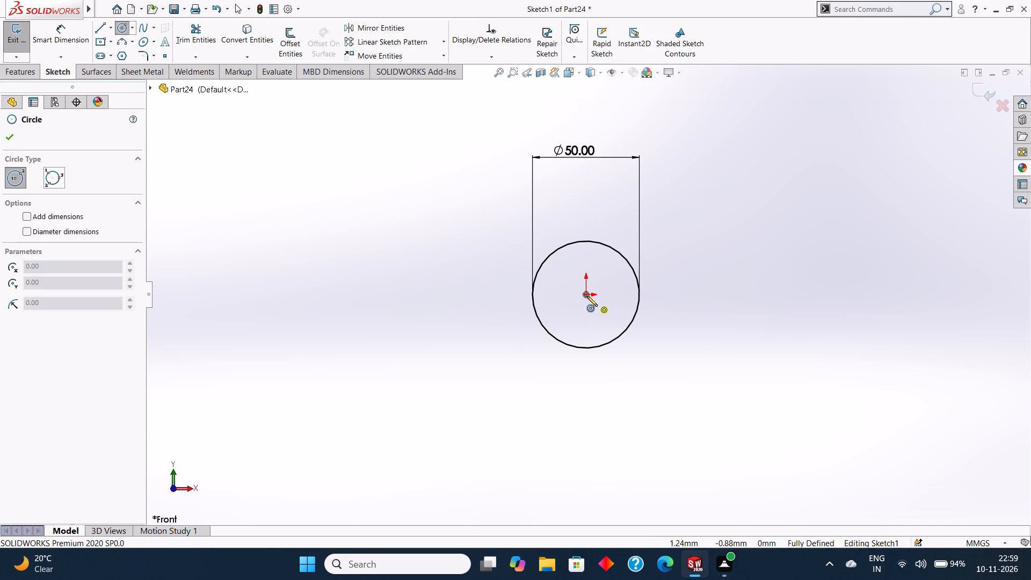
drag(586, 295, 609, 324)
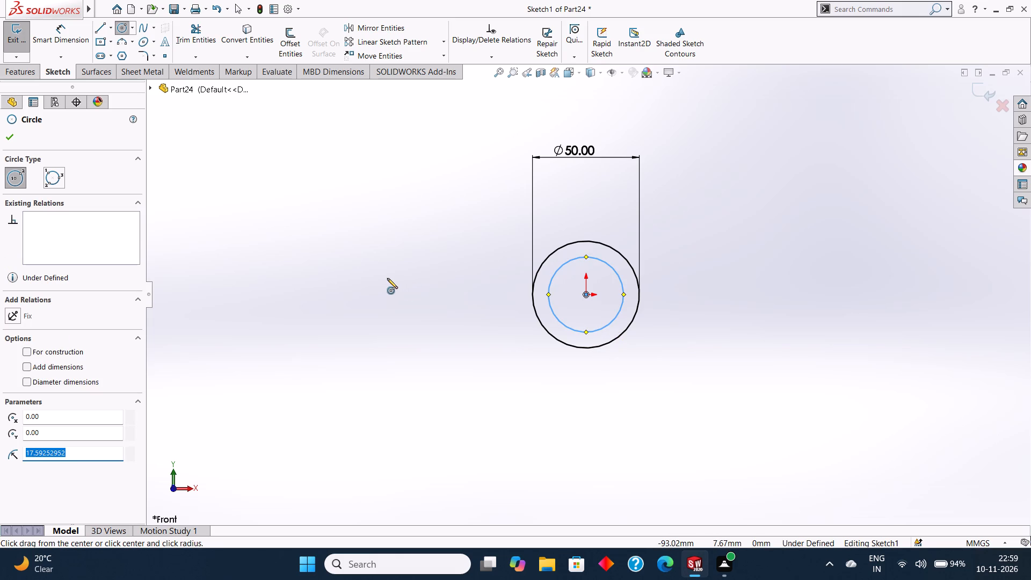
key(BackSpace)
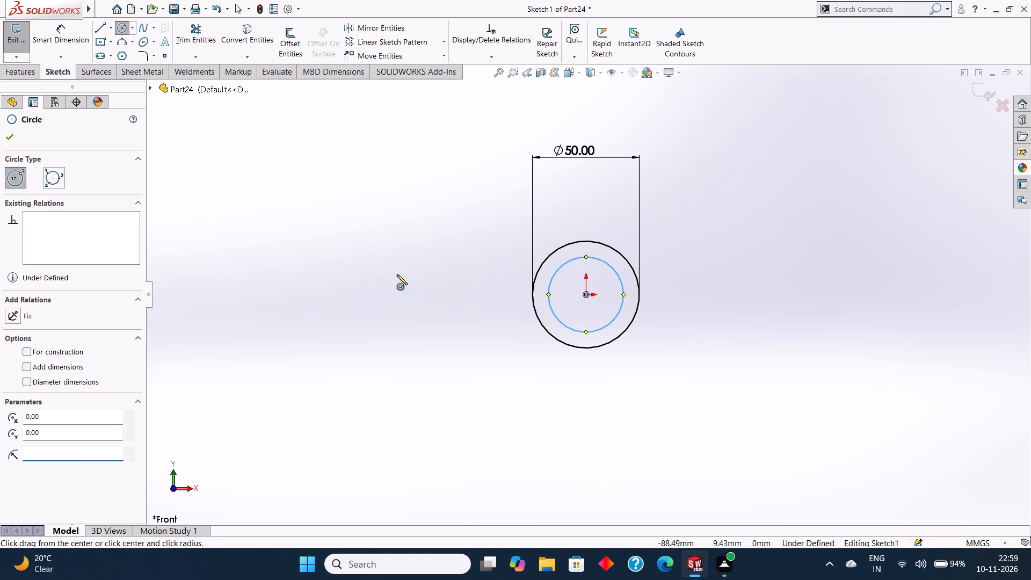
text(22)
key(Return)
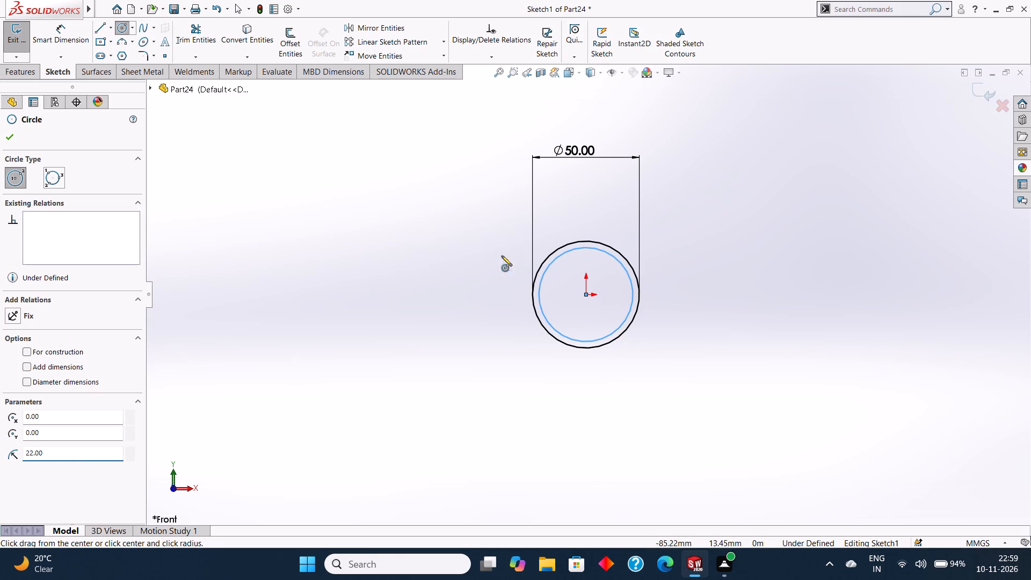
click(10, 136)
Add a 44 mm diameter dimension to the inner circle, placed below the outer circle's dimension.
click(60, 38)
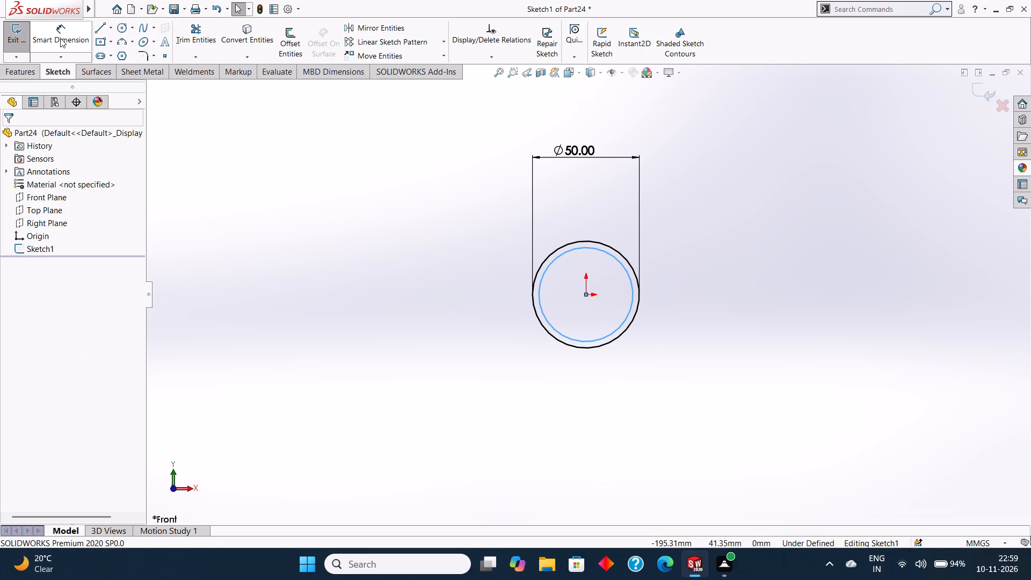
click(579, 249)
click(570, 187)
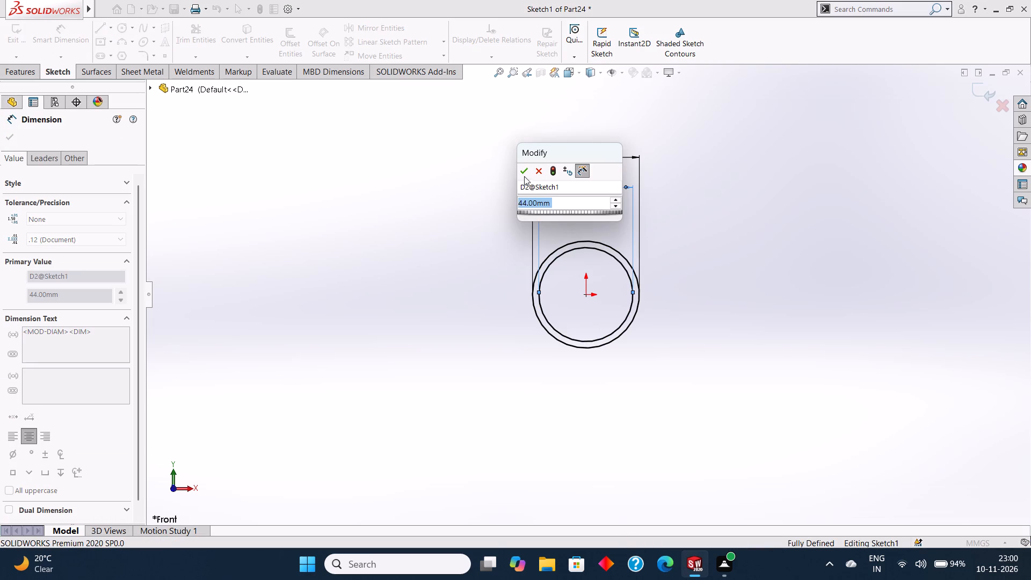
click(520, 173)
click(12, 139)
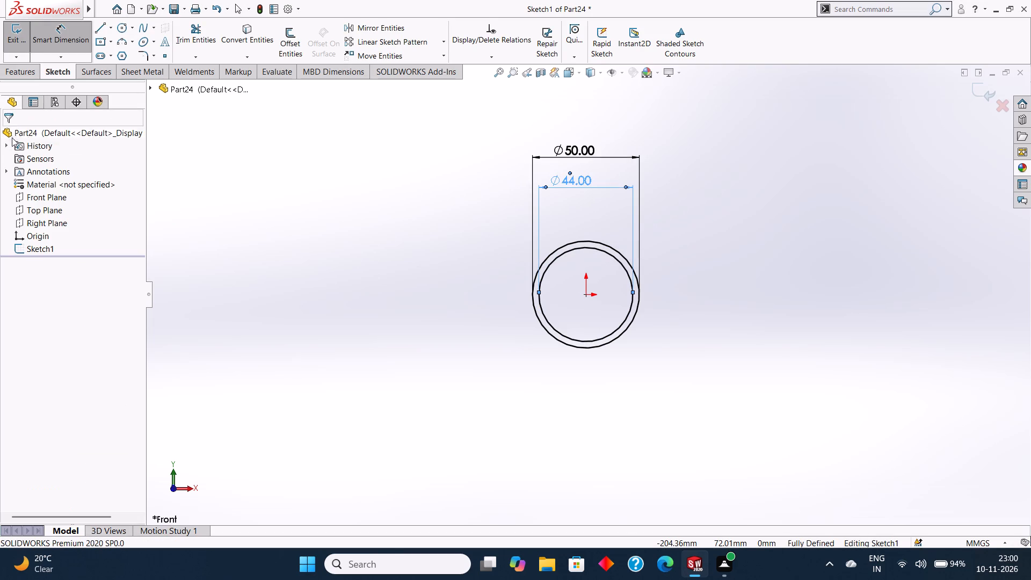
Draw a horizontal centerline 36 mm long from the origin in the positive X direction.
click(111, 29)
click(125, 56)
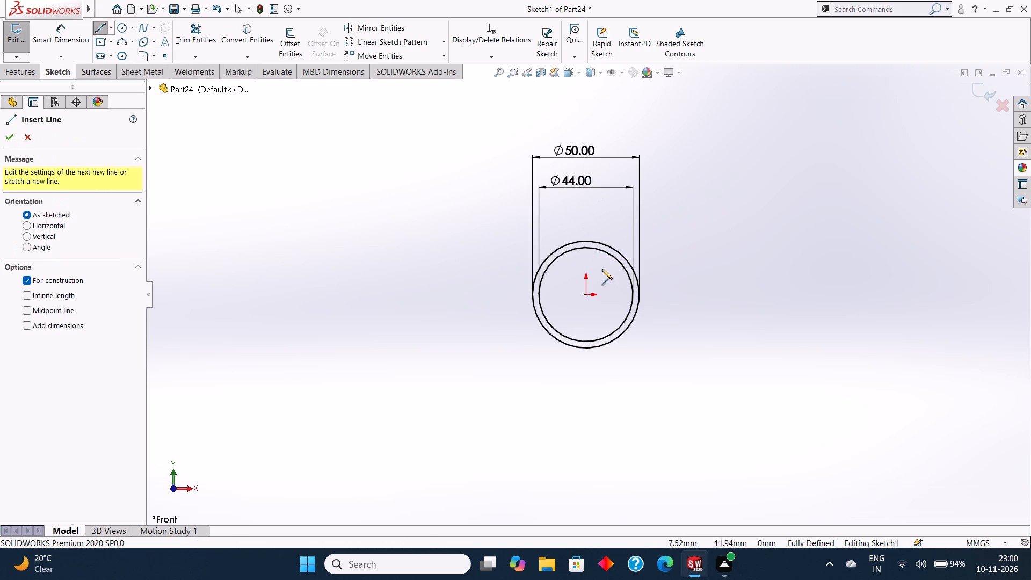
click(586, 295)
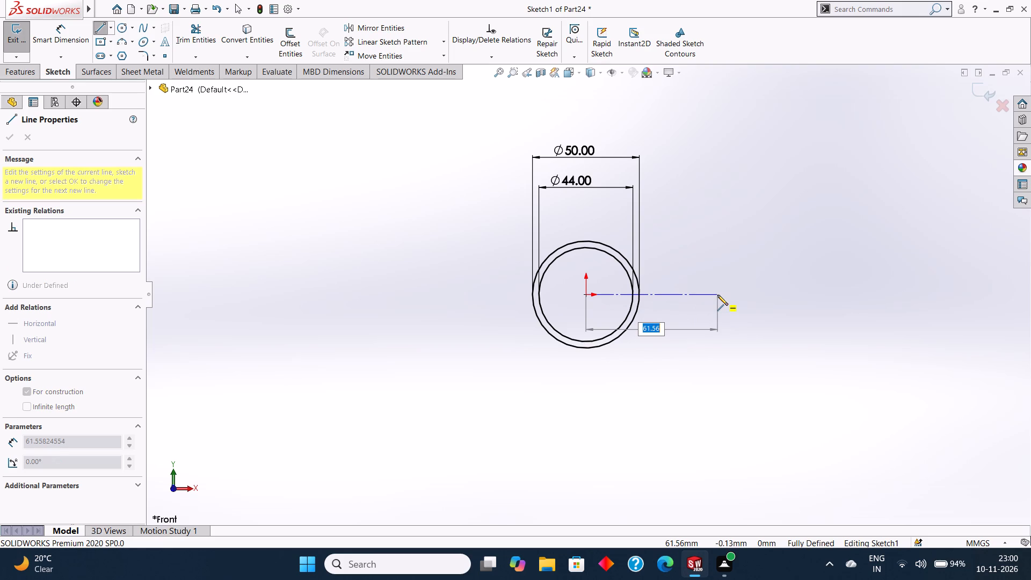
text(36)
key(Return)
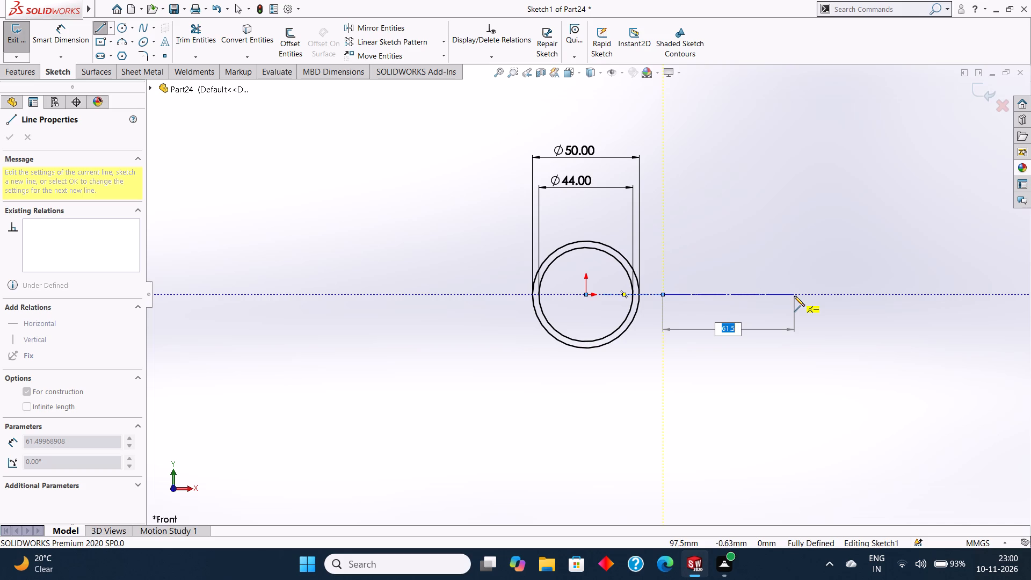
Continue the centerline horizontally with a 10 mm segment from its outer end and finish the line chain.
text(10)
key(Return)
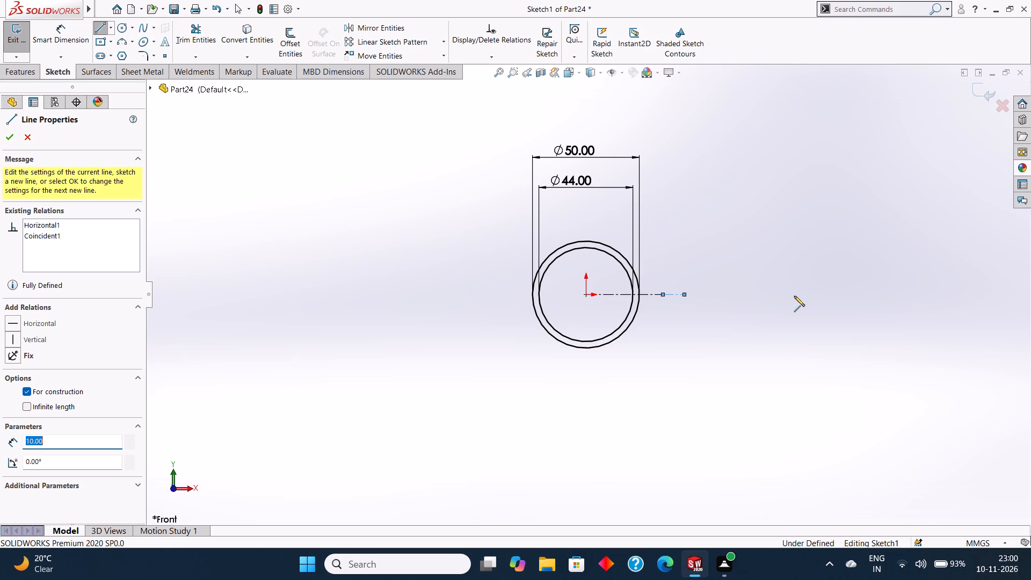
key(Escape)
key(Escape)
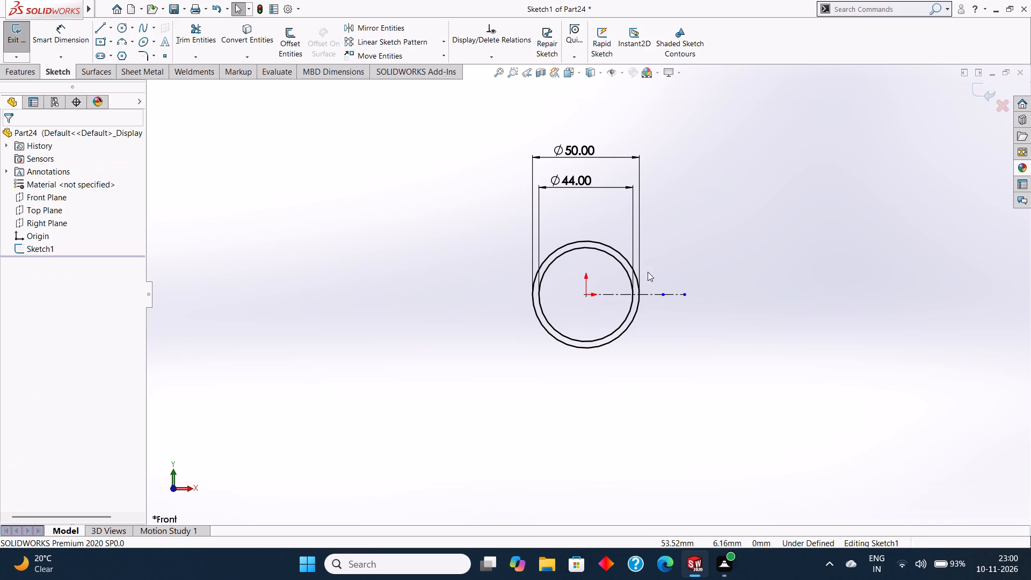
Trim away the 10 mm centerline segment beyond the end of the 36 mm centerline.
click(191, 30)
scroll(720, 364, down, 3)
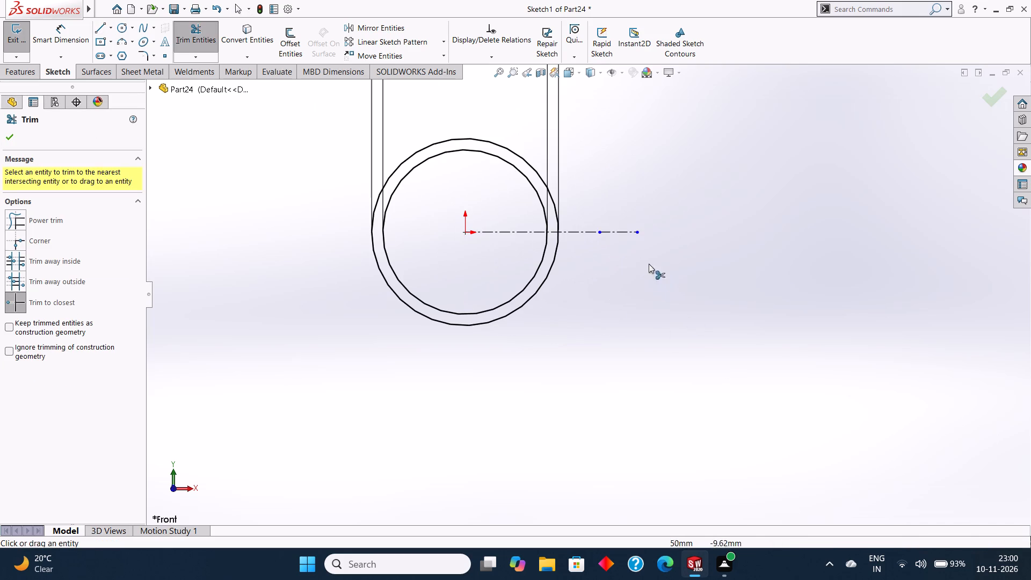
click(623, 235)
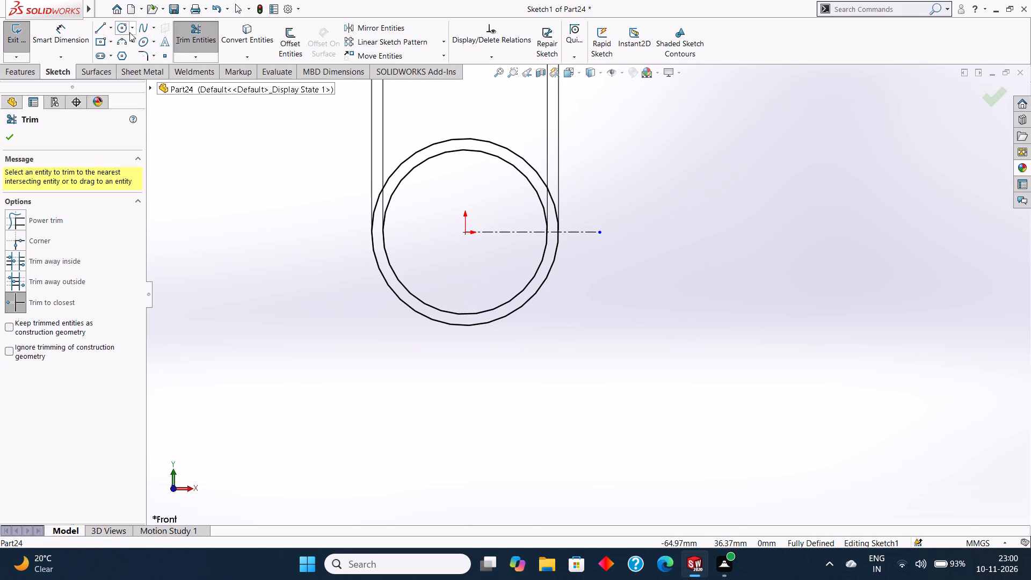
Draw a 20 mm horizontal centerline outward from the outer end of the 36 mm centerline.
click(112, 25)
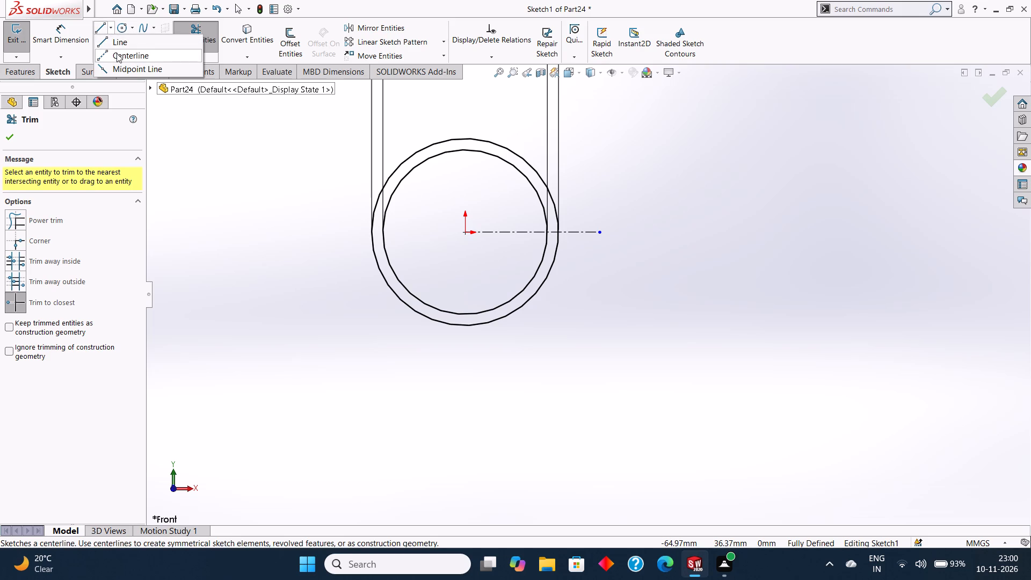
click(117, 53)
click(599, 233)
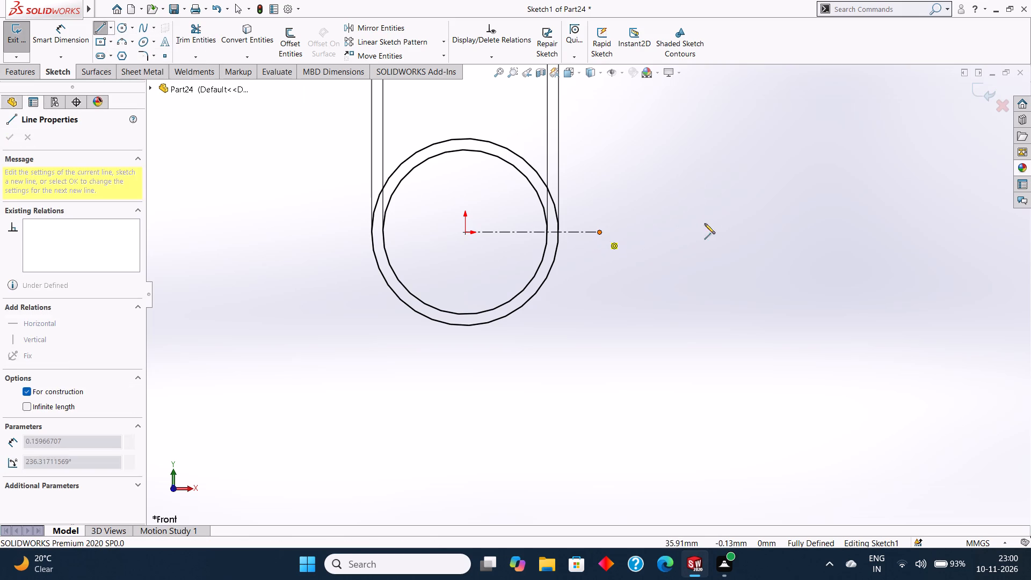
text(20)
key(Return)
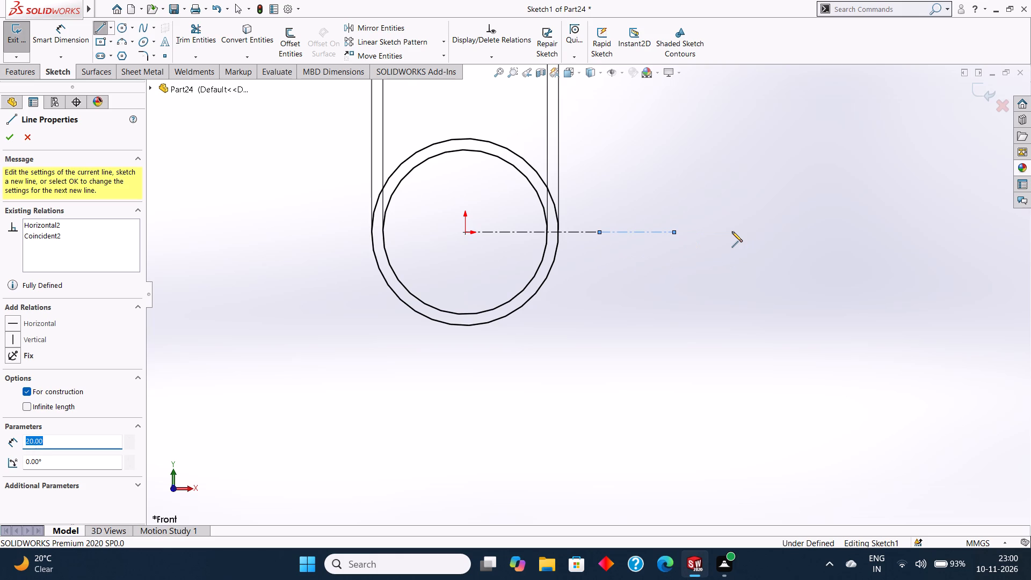
key(Escape)
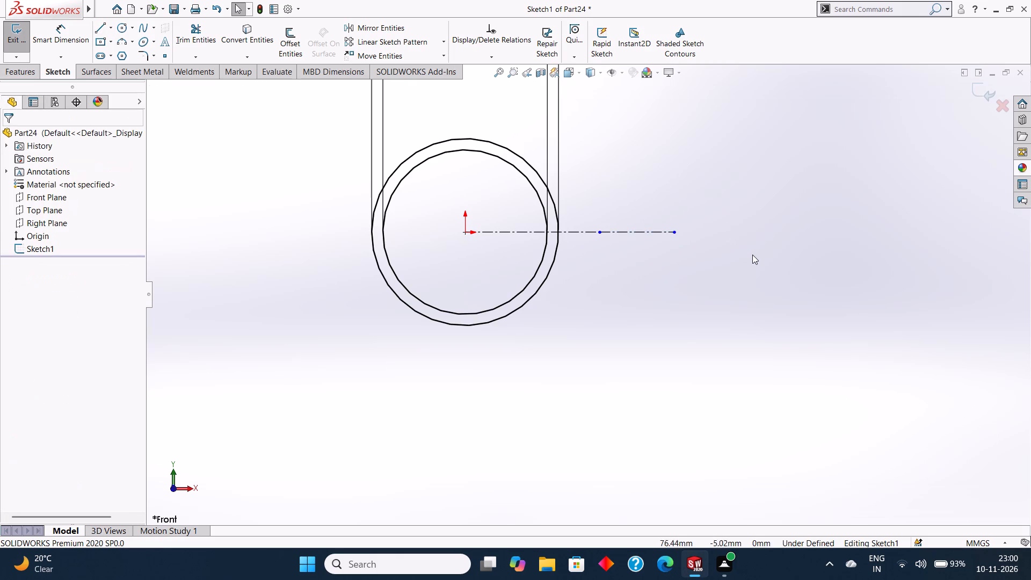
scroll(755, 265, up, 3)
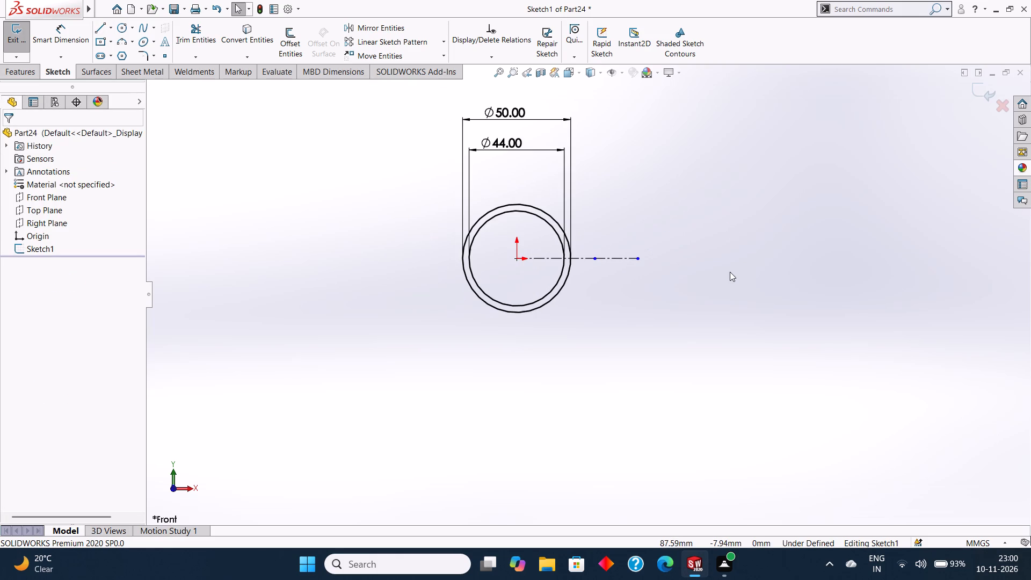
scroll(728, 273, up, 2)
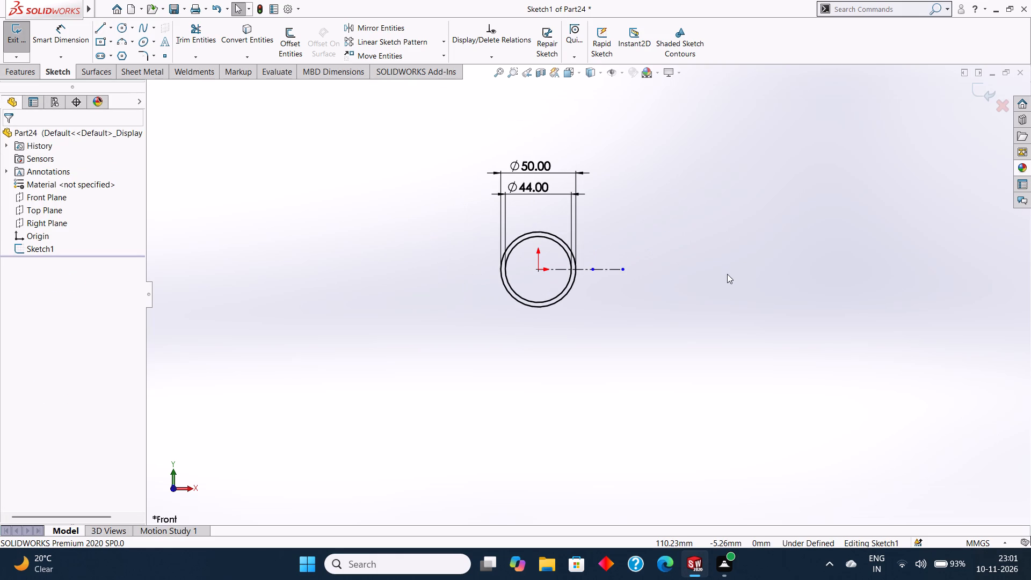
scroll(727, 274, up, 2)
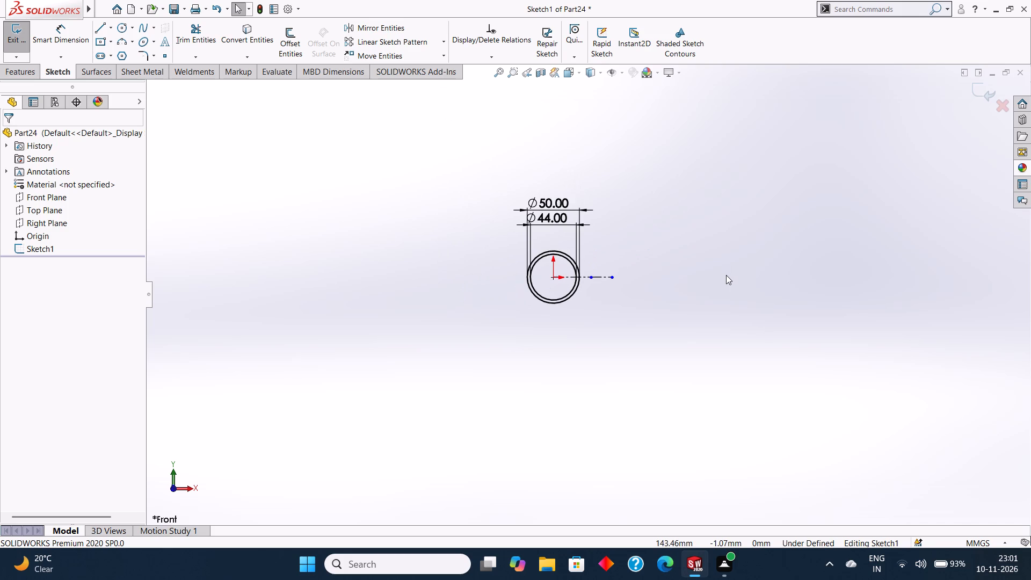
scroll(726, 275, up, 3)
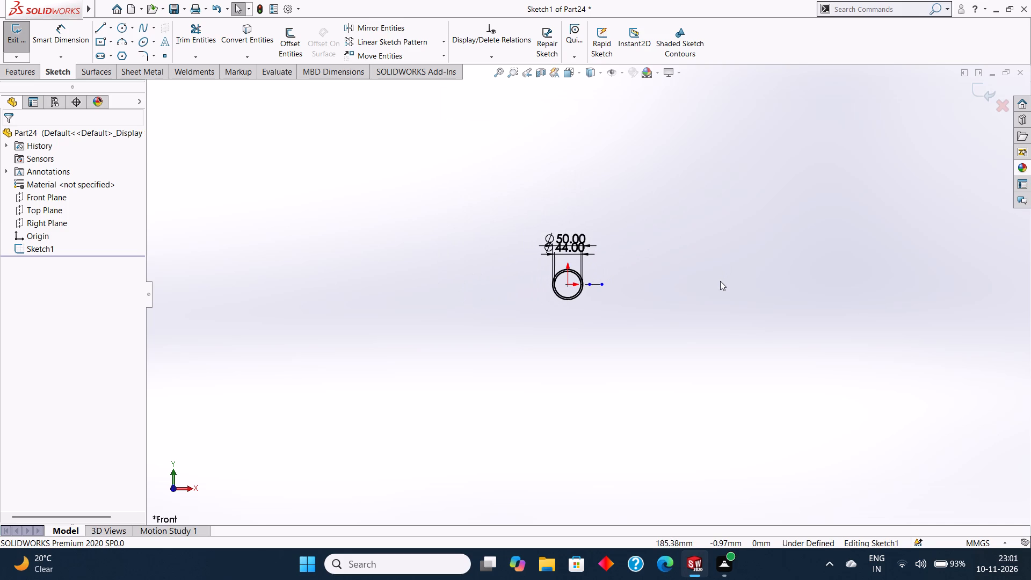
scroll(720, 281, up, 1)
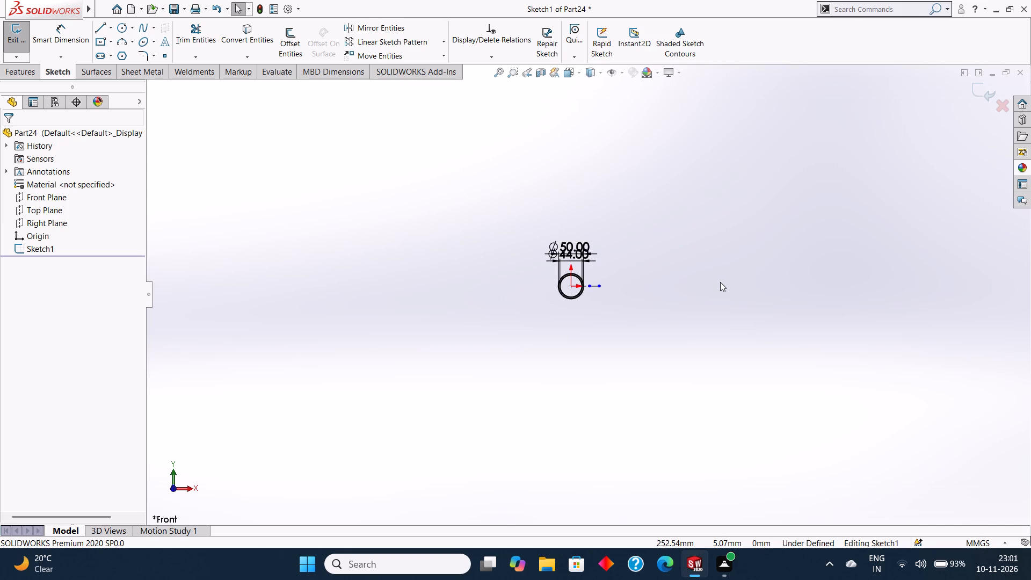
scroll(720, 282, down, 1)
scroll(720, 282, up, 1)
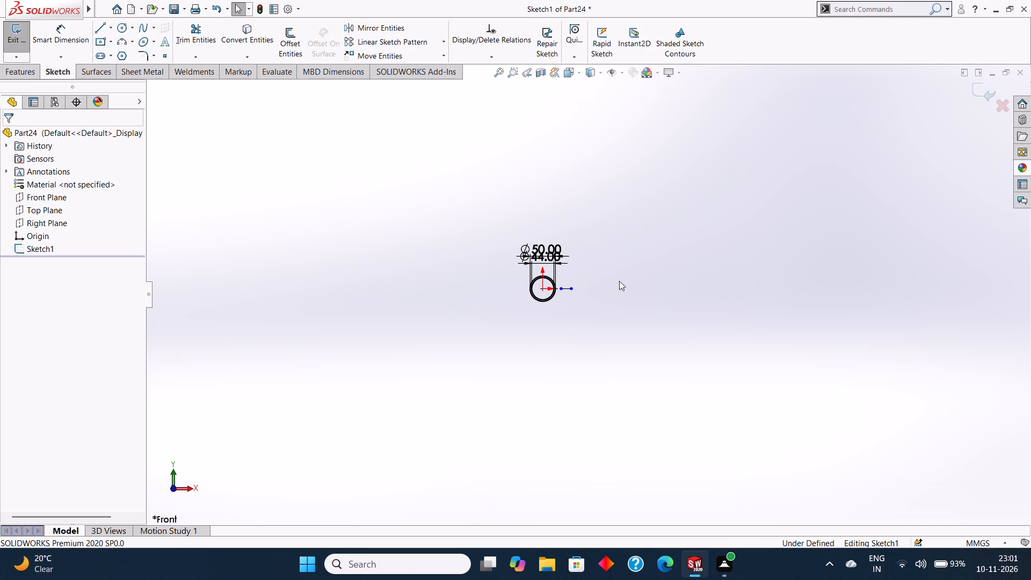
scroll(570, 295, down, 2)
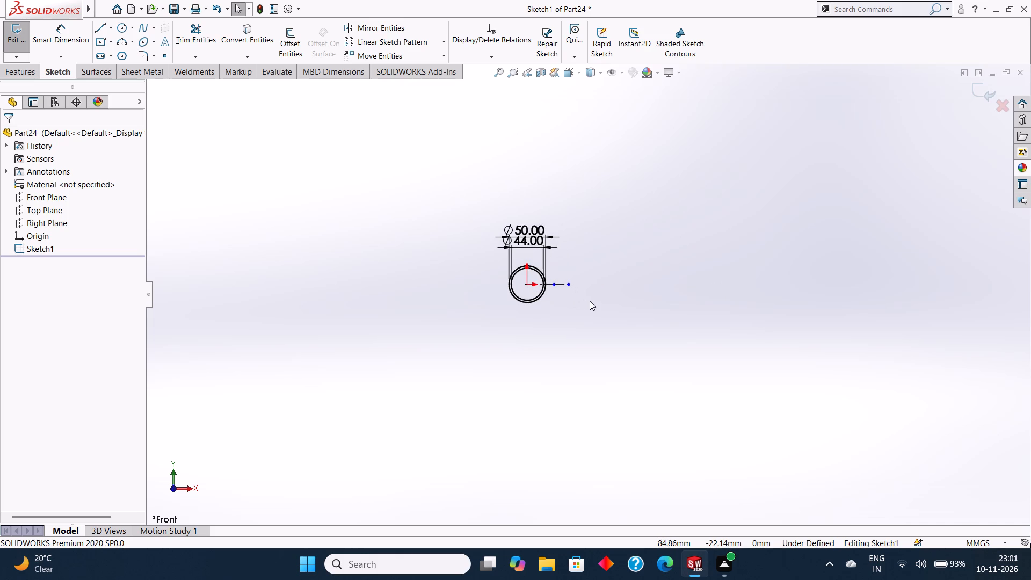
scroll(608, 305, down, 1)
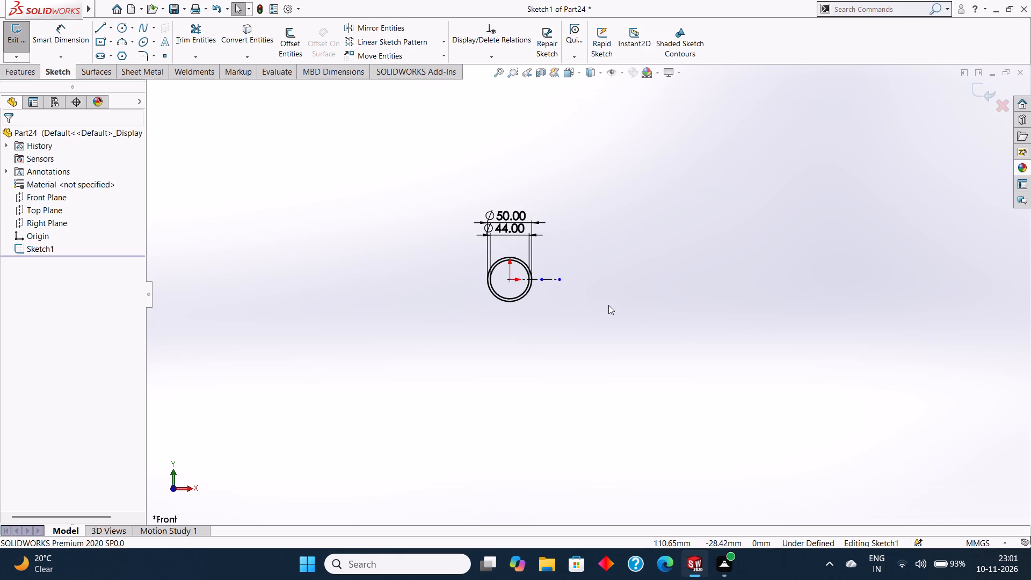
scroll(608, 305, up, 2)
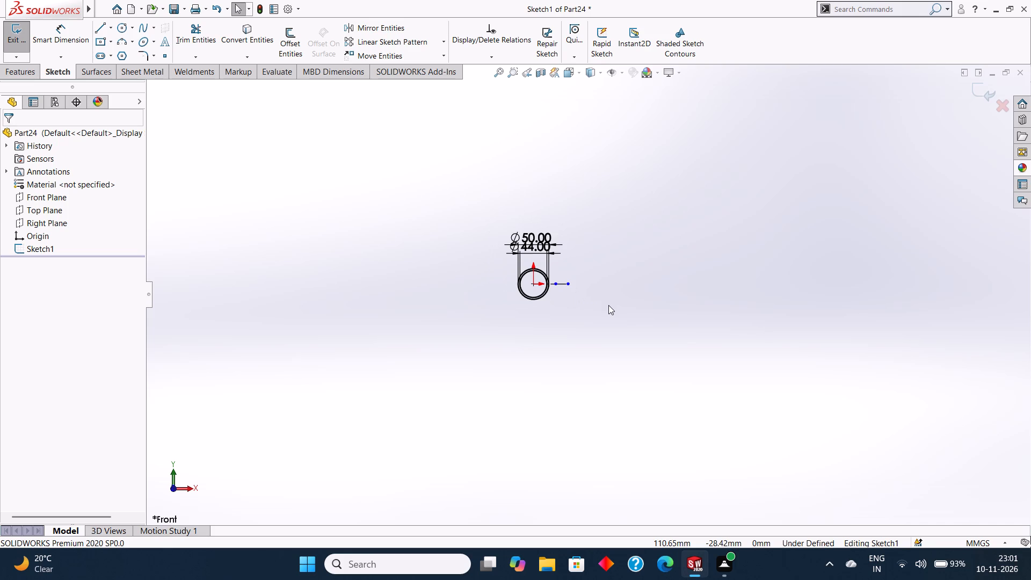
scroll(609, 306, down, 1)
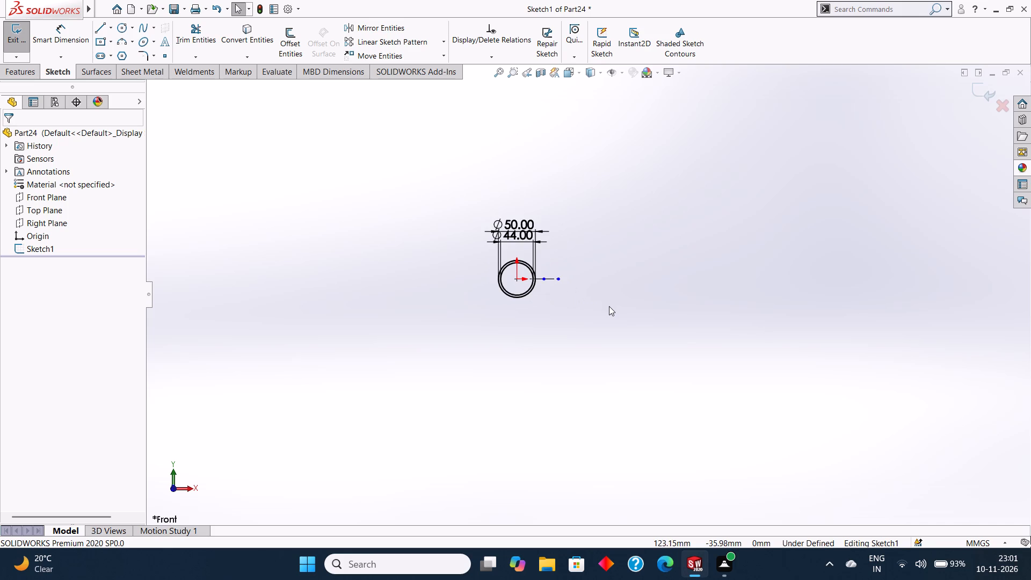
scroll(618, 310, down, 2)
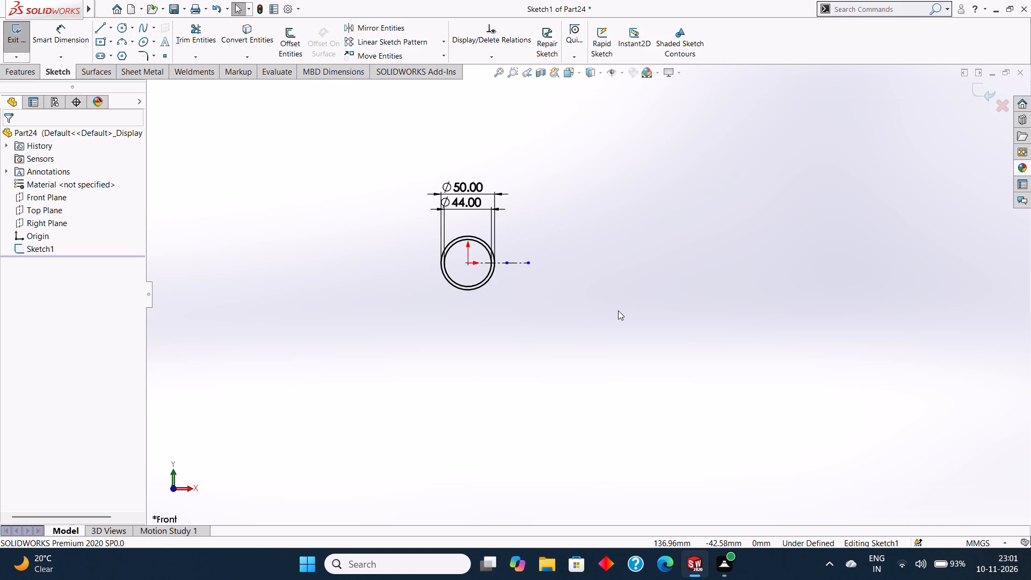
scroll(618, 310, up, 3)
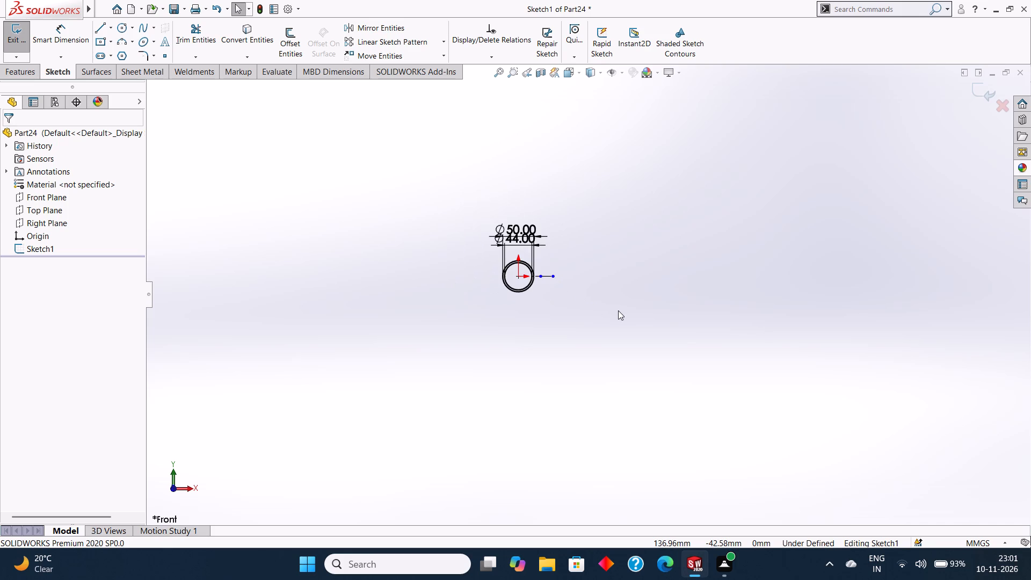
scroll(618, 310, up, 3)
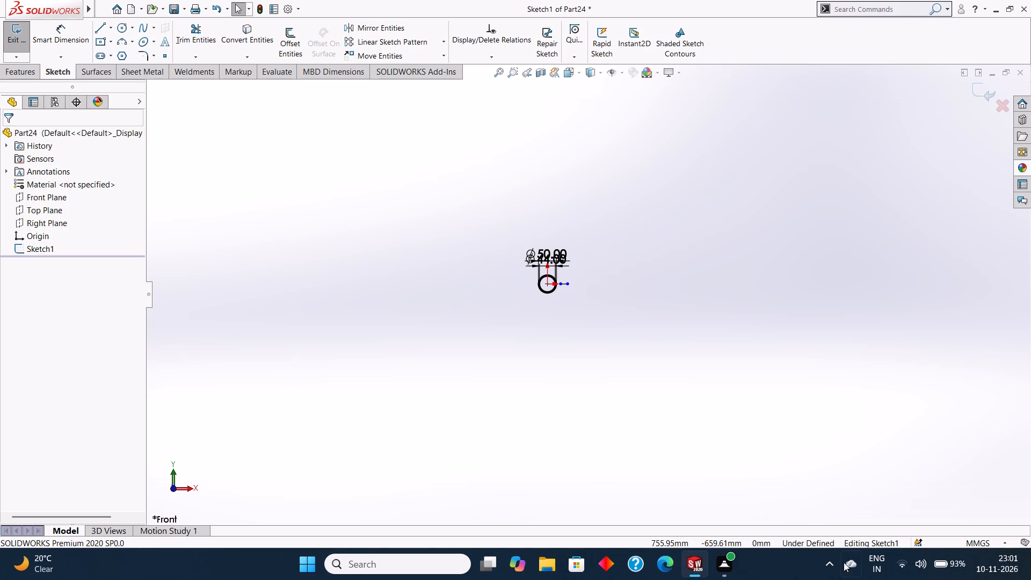
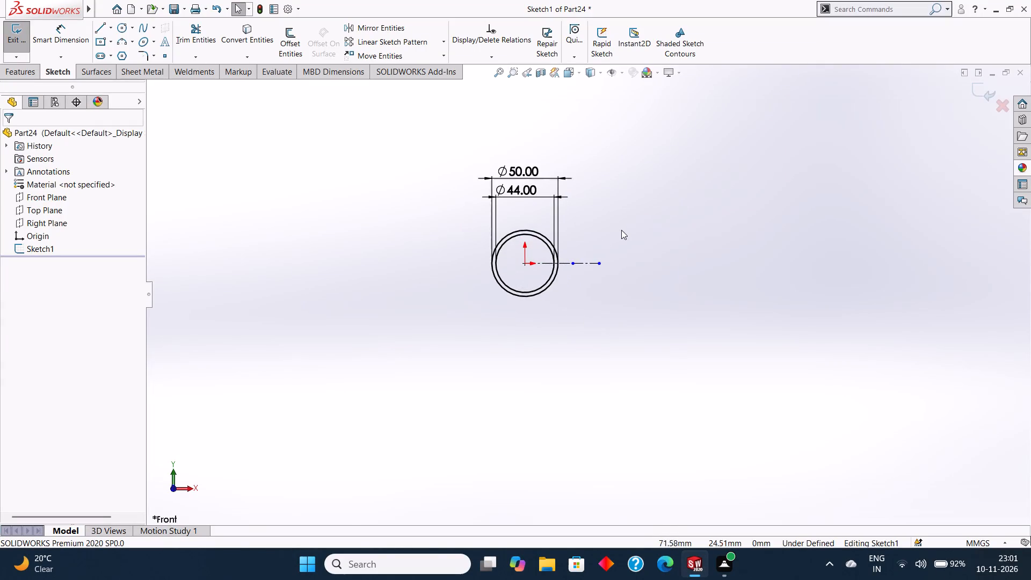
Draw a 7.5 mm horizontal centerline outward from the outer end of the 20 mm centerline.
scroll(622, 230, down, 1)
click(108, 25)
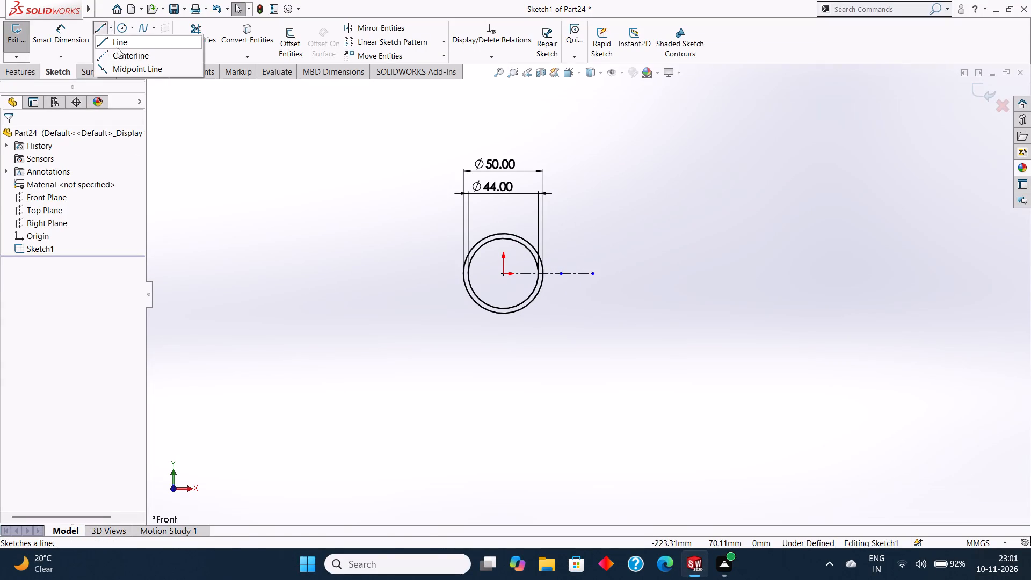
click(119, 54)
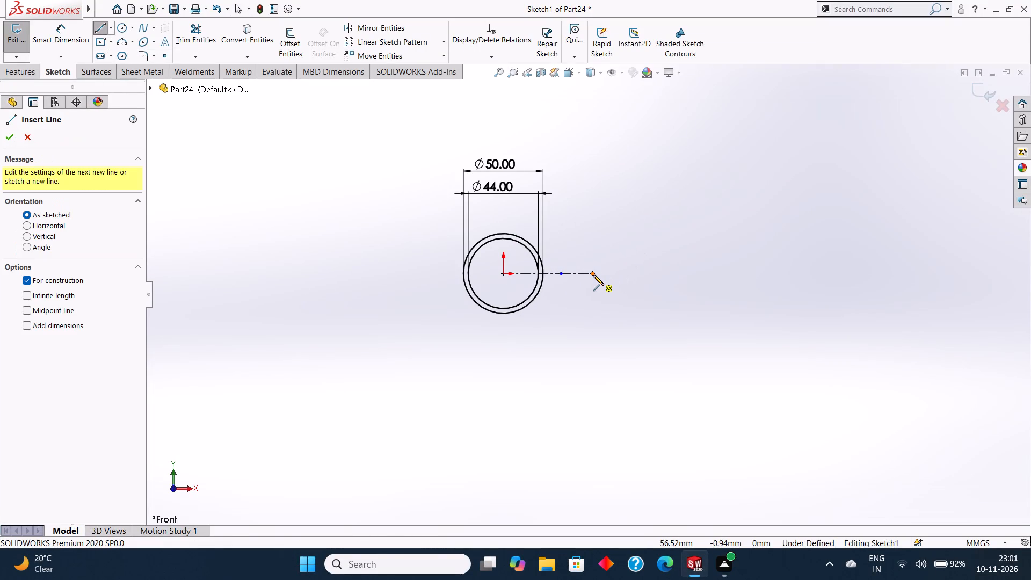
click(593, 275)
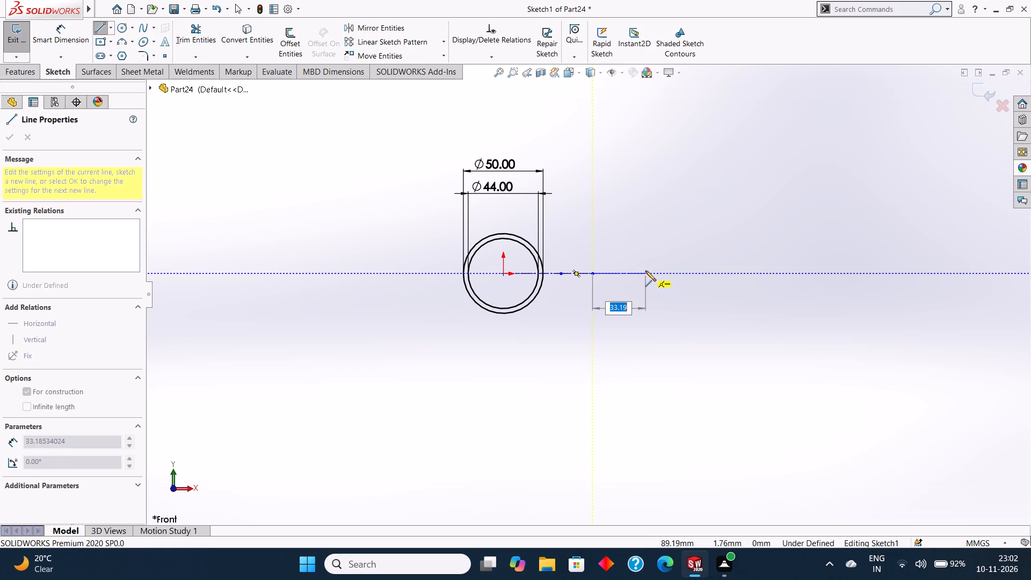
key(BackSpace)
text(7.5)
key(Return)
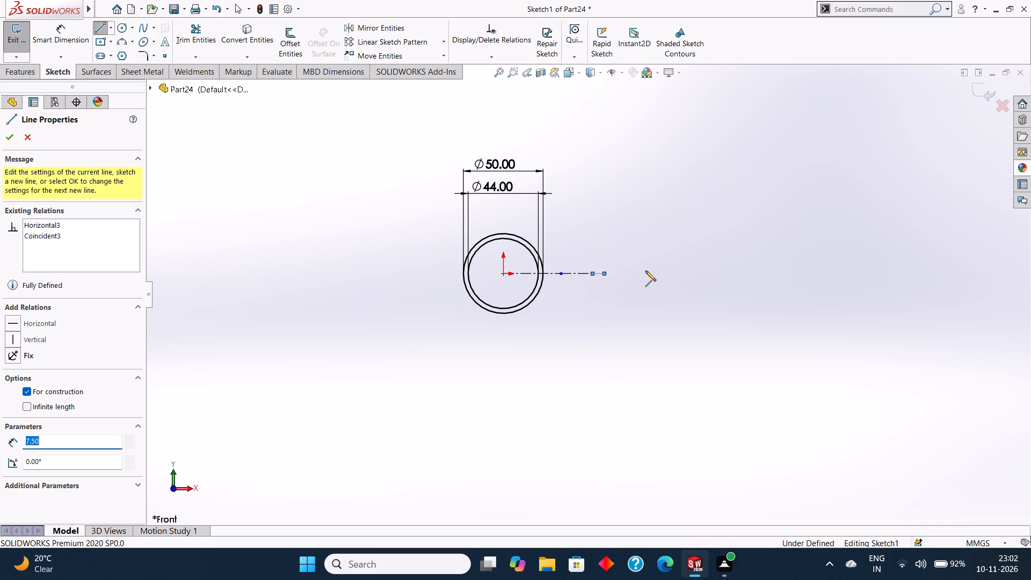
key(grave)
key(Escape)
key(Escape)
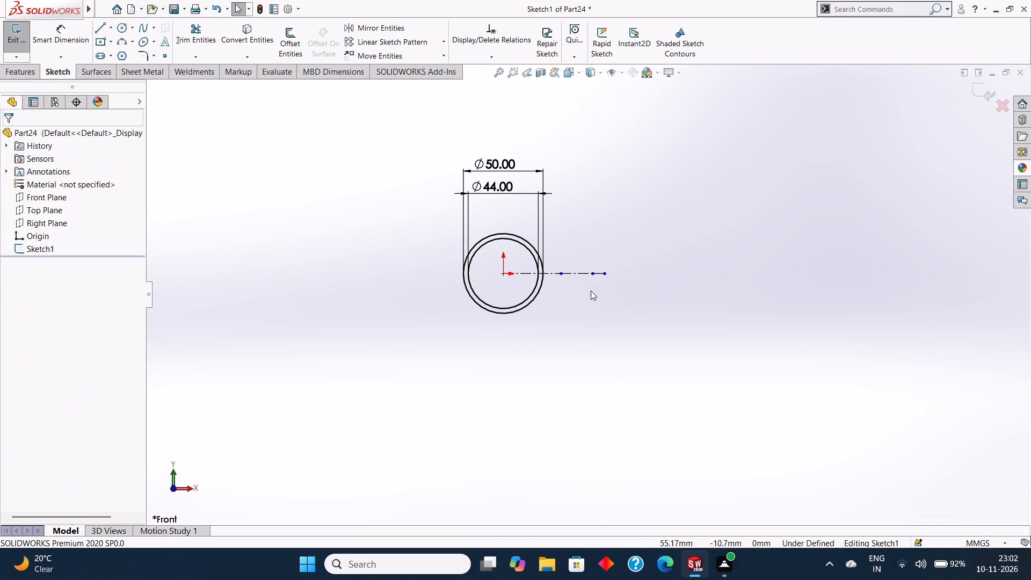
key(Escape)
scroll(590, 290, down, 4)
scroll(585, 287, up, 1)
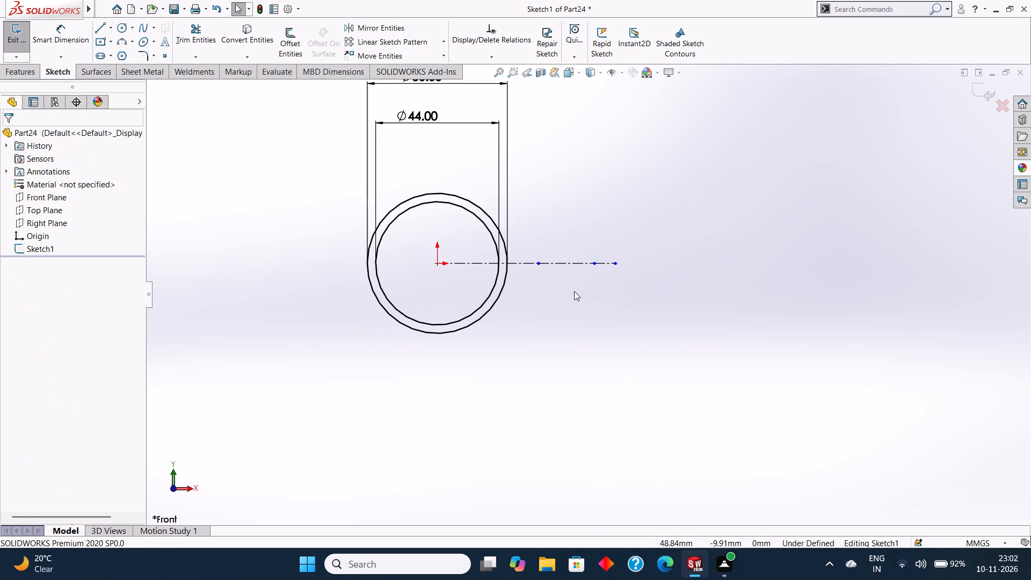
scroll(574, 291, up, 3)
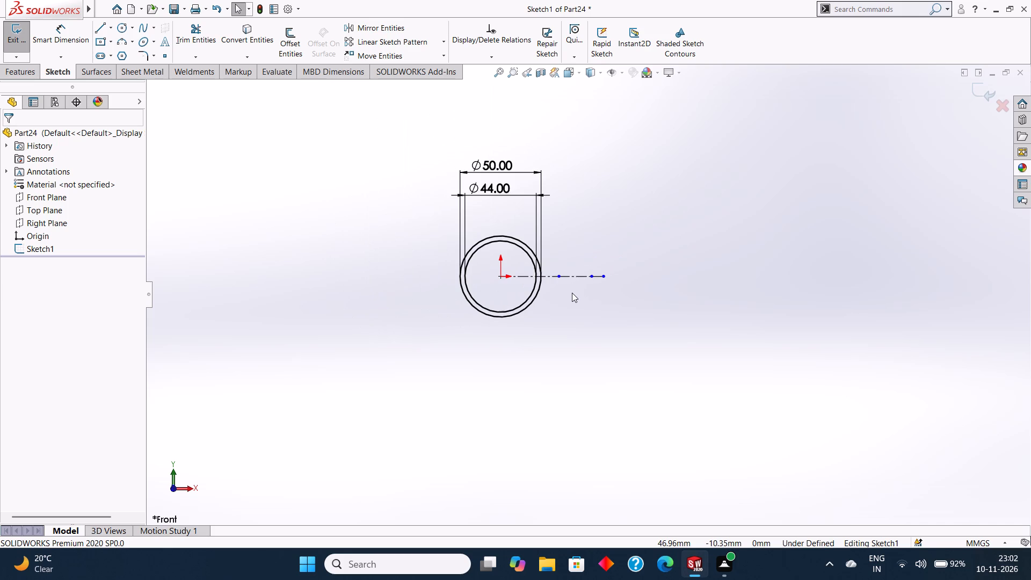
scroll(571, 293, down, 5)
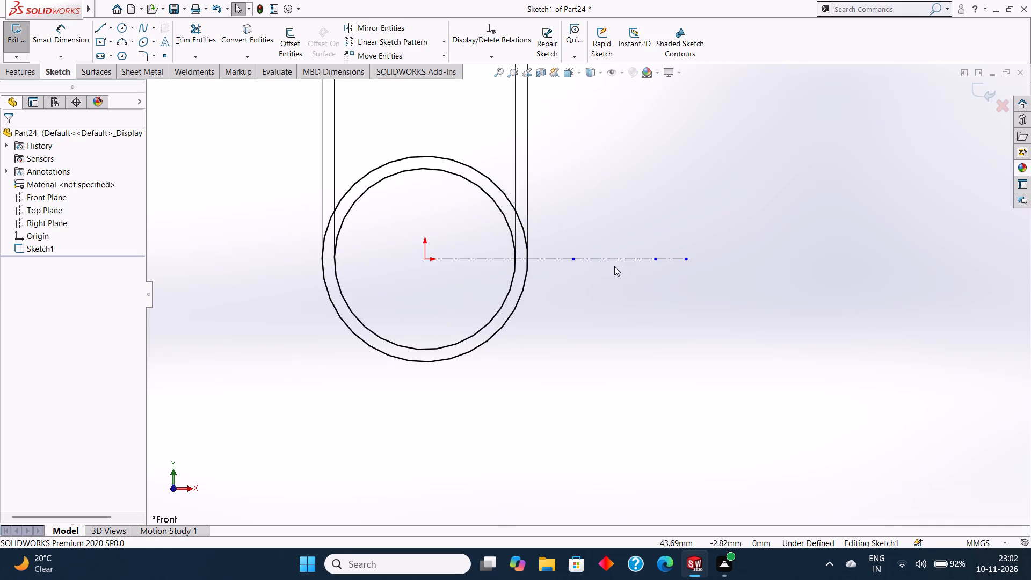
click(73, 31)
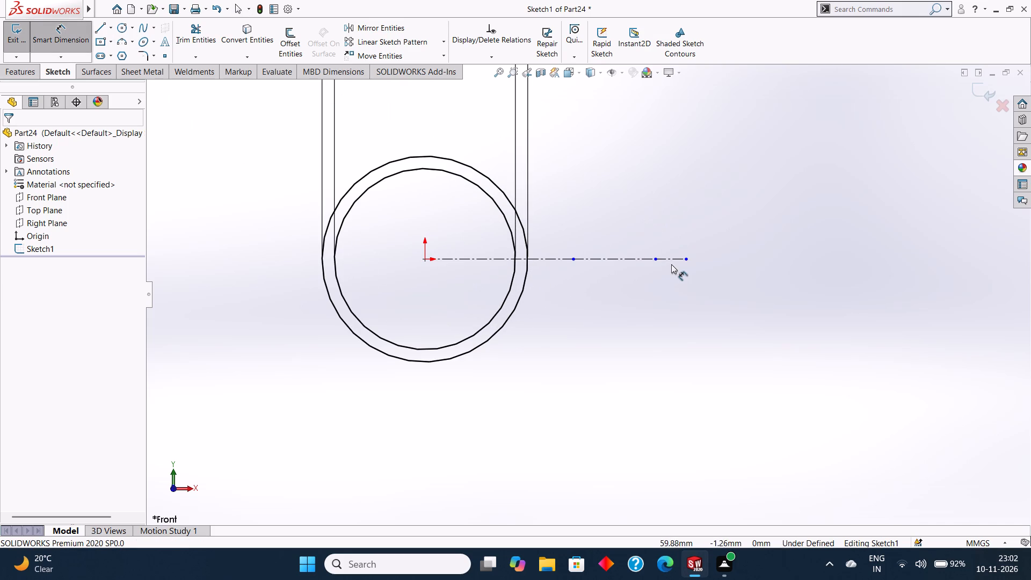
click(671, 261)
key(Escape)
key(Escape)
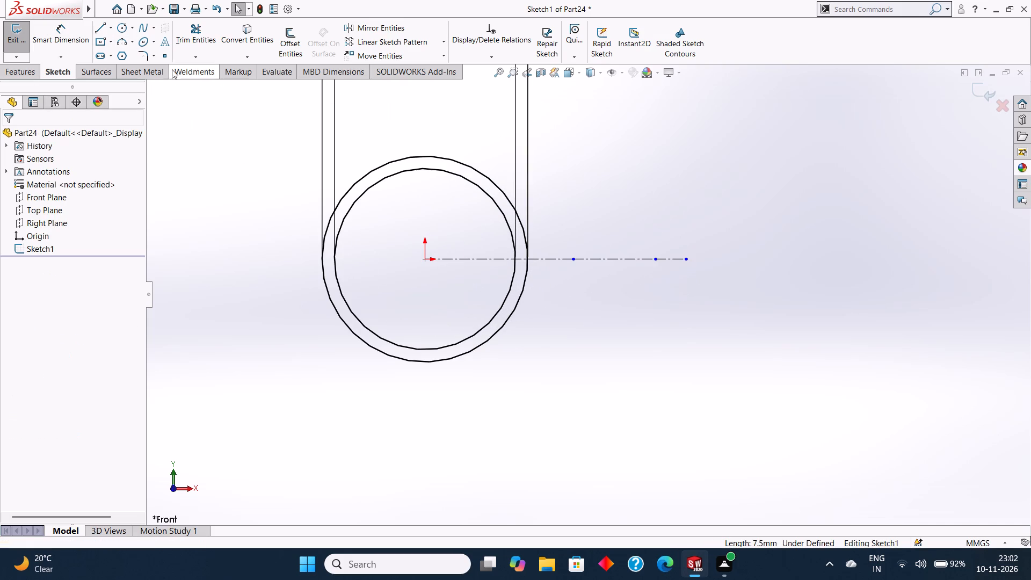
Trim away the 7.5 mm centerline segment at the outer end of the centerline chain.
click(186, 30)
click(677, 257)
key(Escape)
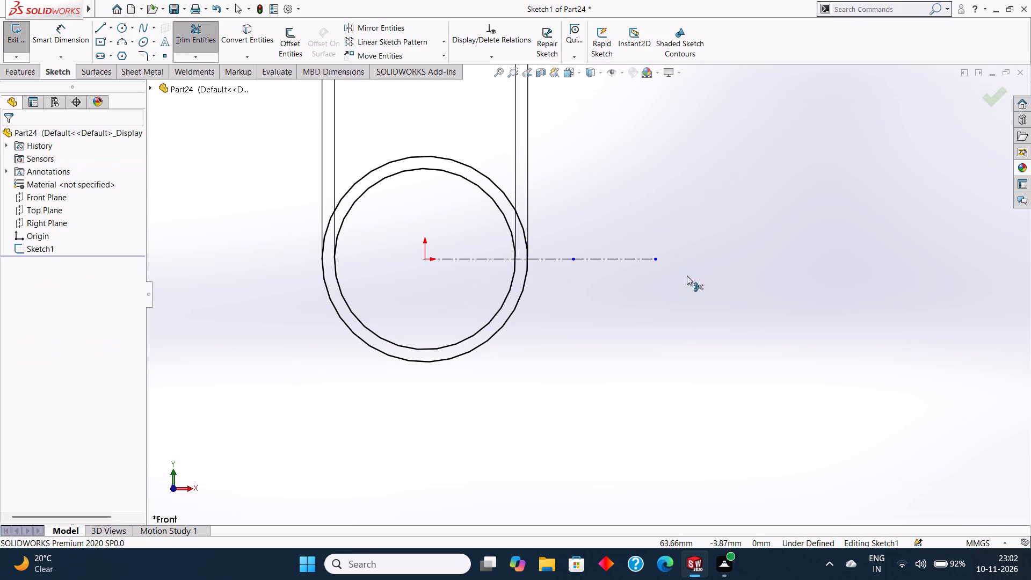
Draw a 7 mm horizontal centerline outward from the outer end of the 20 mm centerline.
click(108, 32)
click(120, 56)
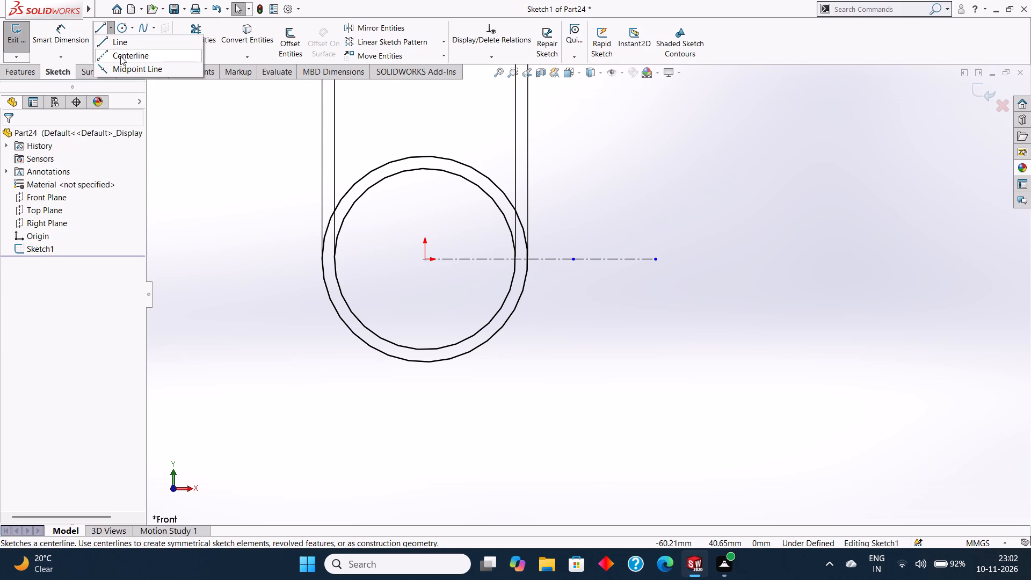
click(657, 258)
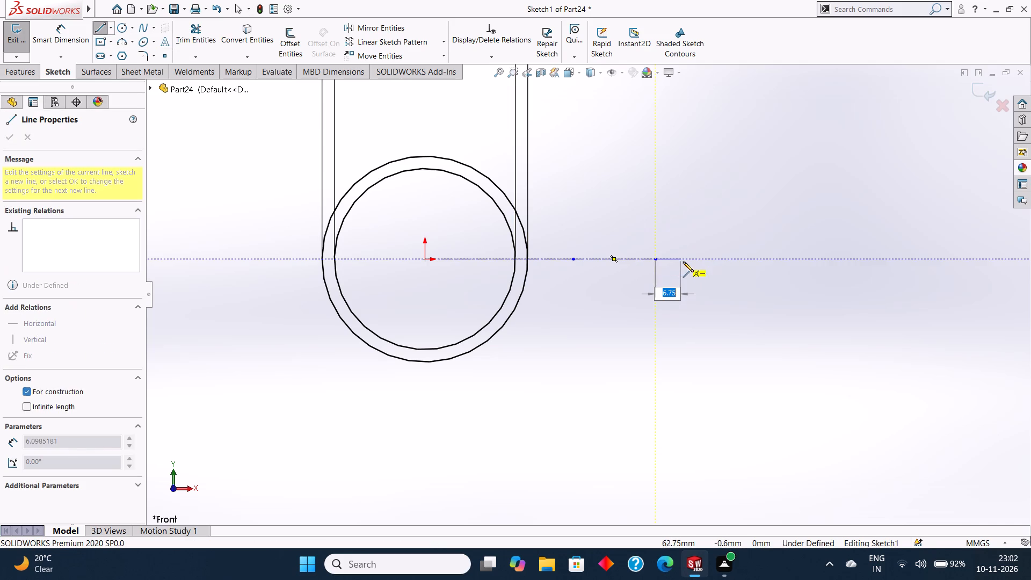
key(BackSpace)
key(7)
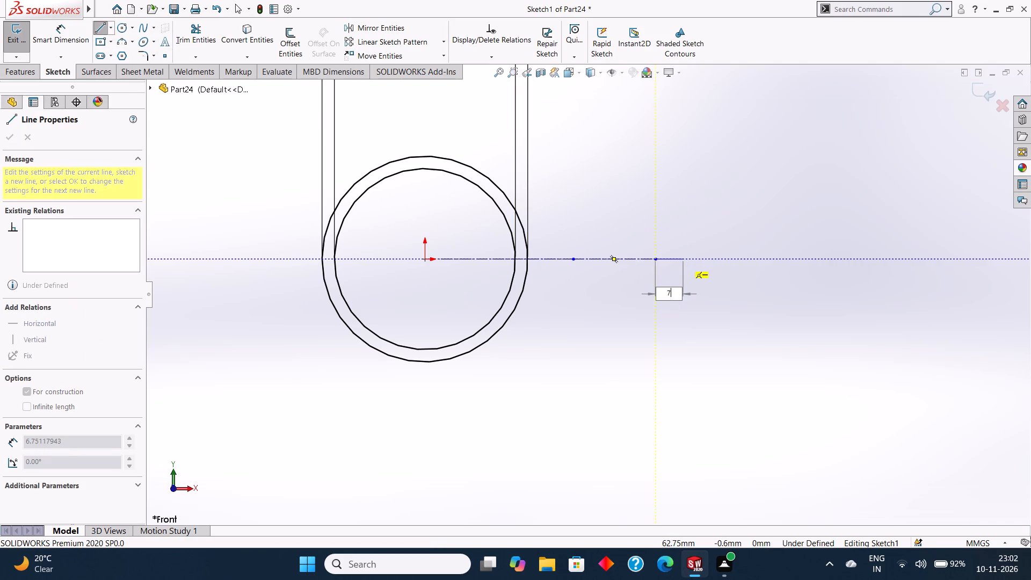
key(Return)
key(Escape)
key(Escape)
Check the overall distance from the origin to the outer end of the centerline chain without placing a dimension.
click(74, 25)
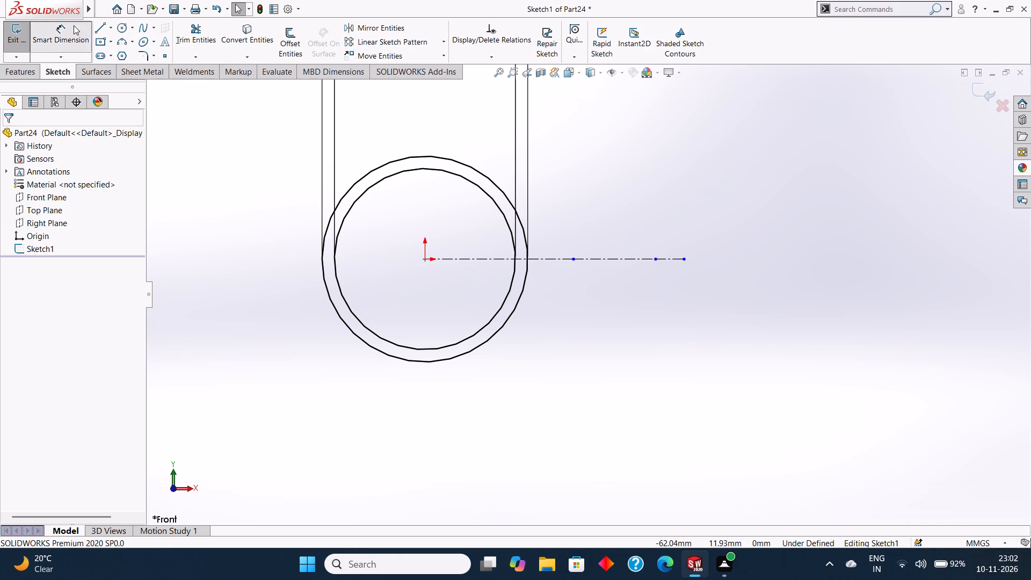
click(423, 261)
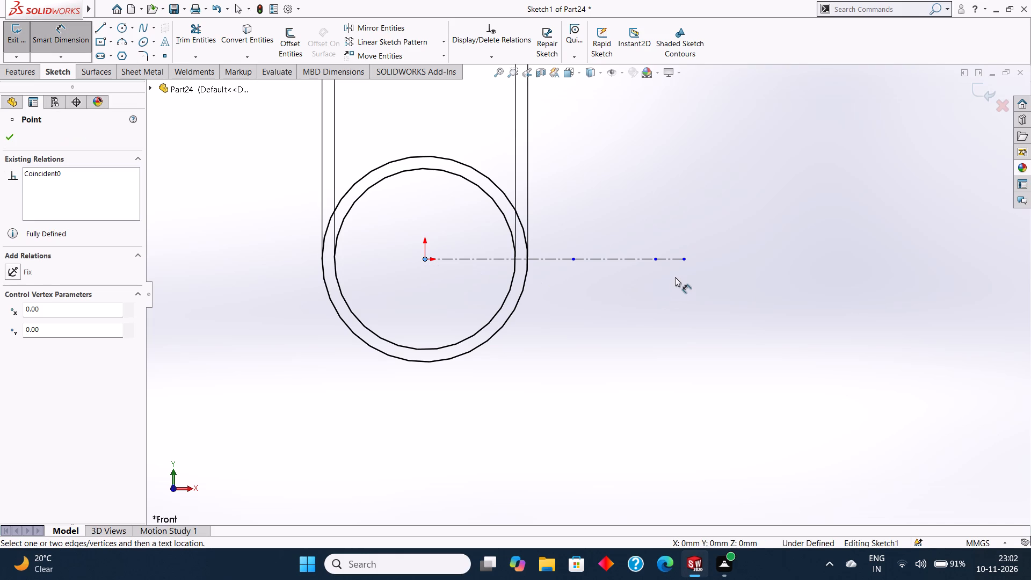
click(685, 263)
click(685, 260)
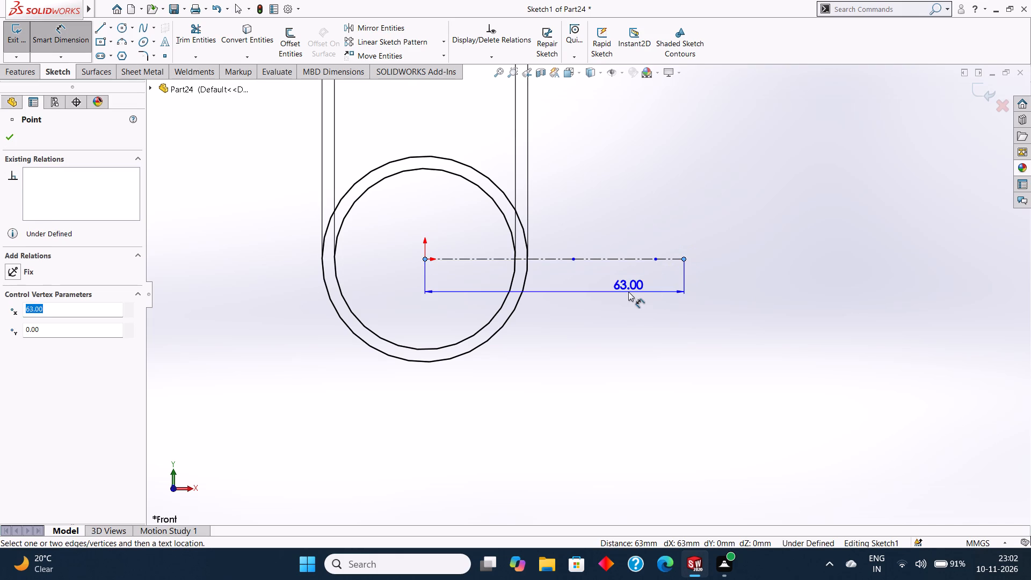
key(Escape)
key(Escape)
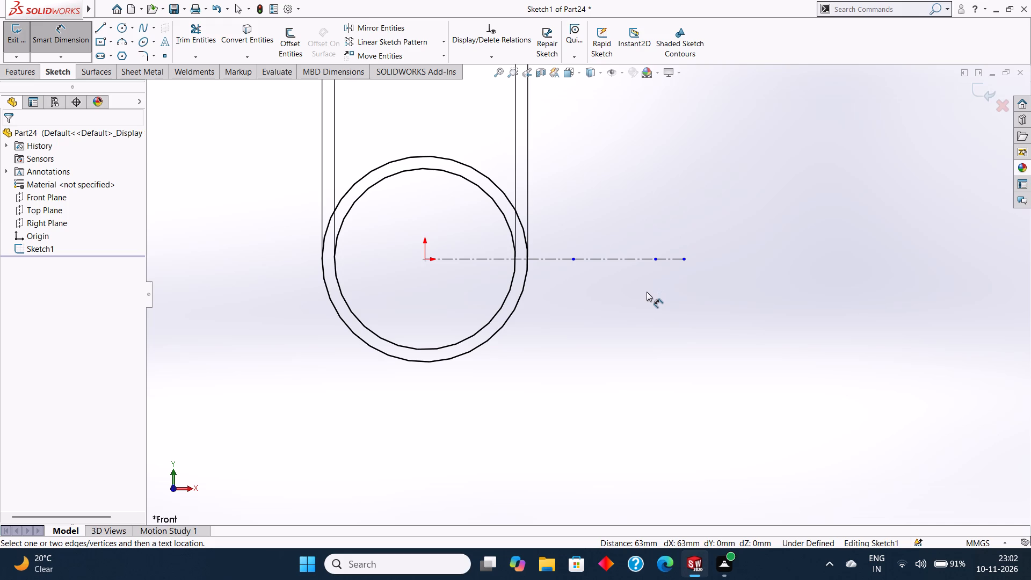
scroll(542, 271, up, 1)
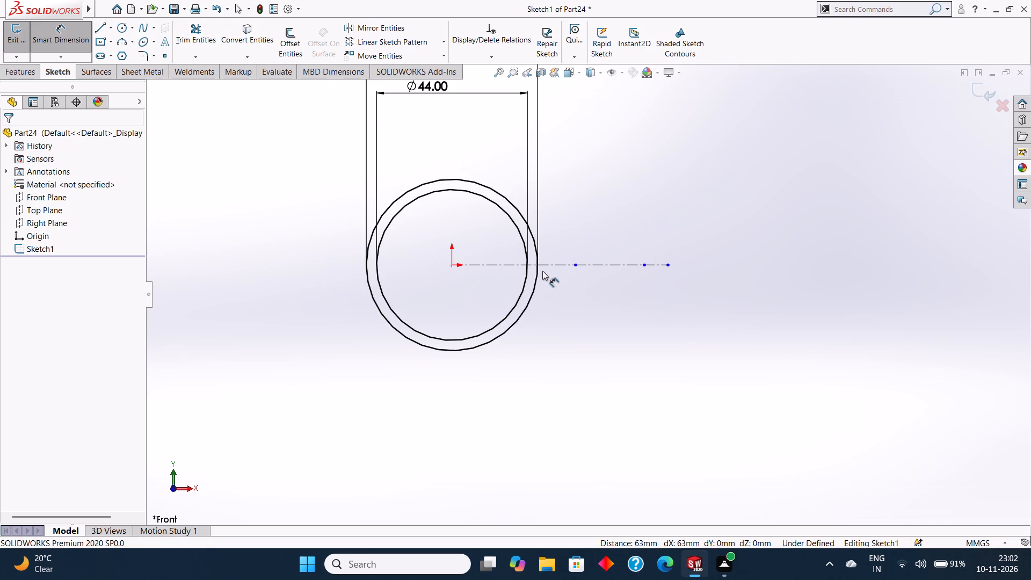
scroll(380, 234, up, 1)
scroll(448, 238, up, 1)
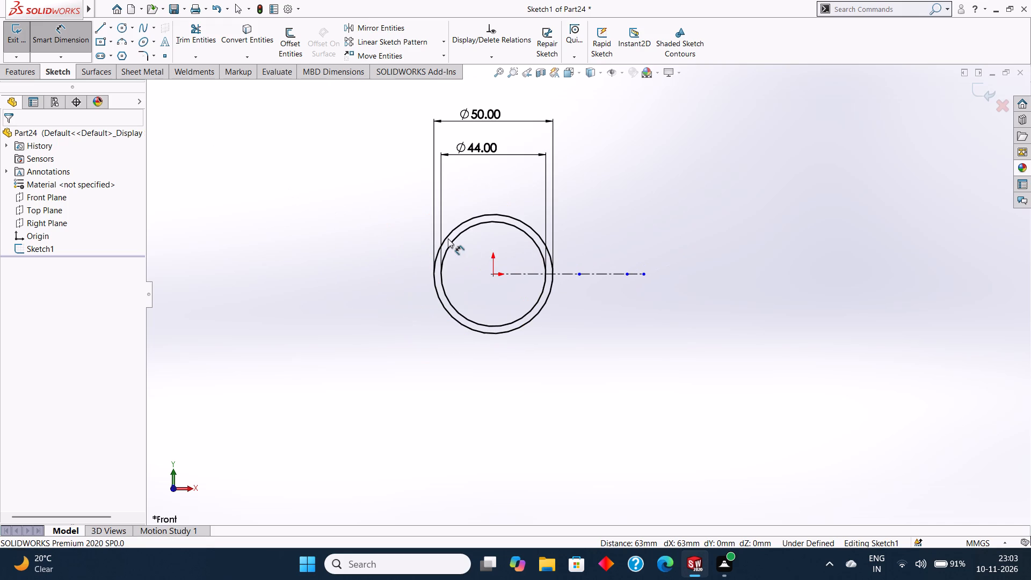
scroll(521, 237, down, 1)
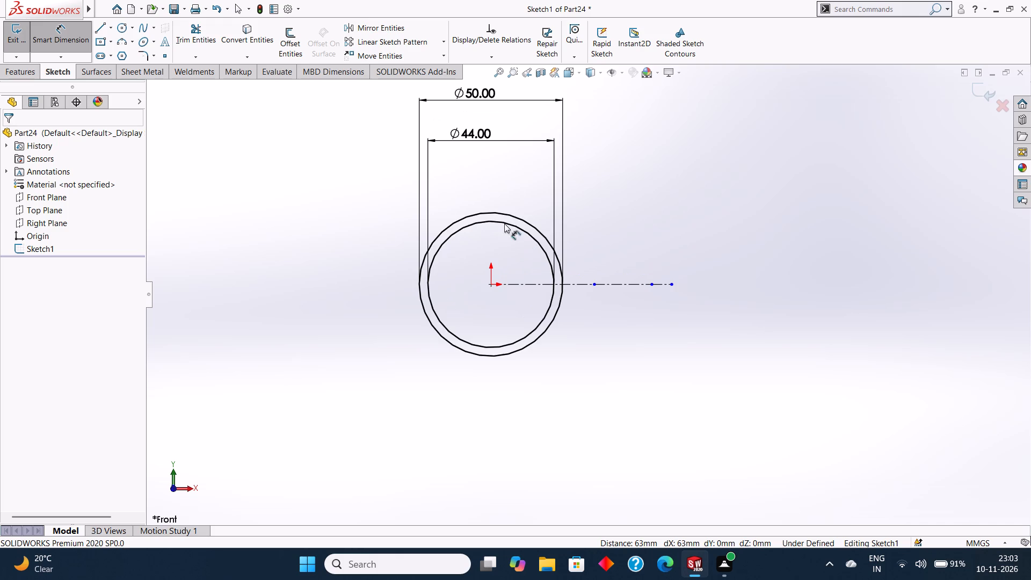
scroll(495, 214, up, 2)
scroll(526, 187, down, 2)
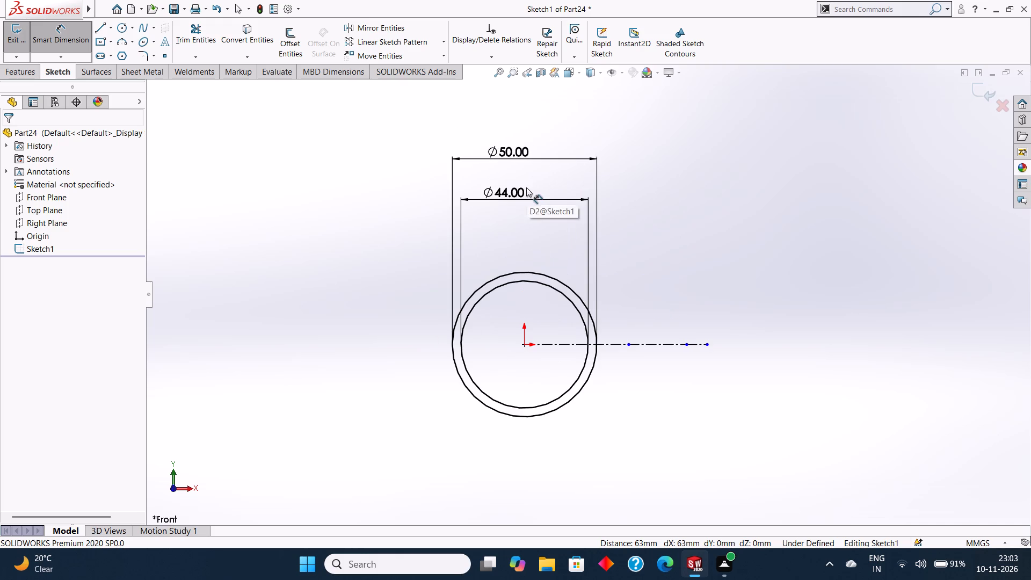
click(72, 33)
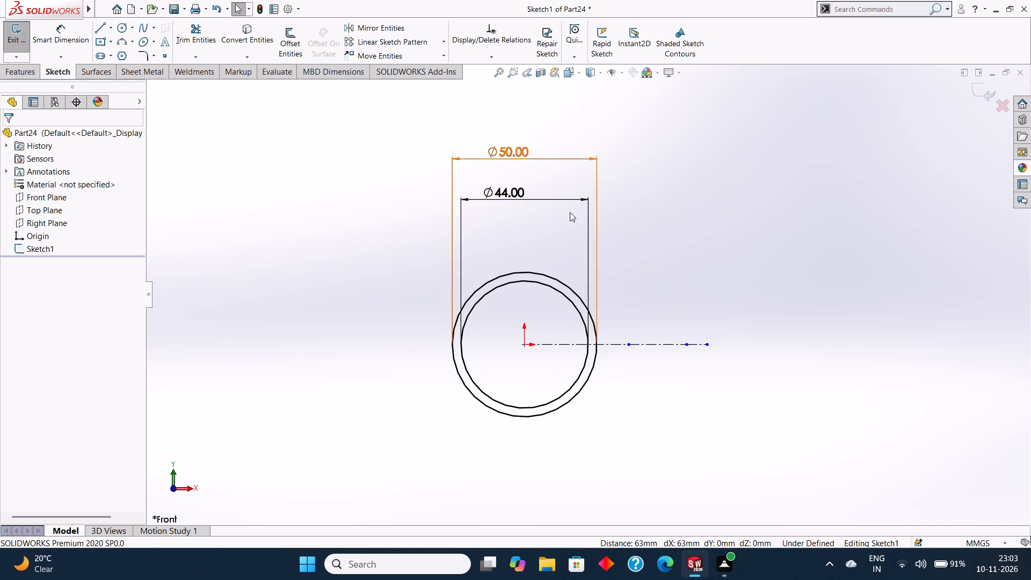
Trim away all the horizontal centerline segments, including the piece between the two circles, leaving only the concentric circles.
click(566, 343)
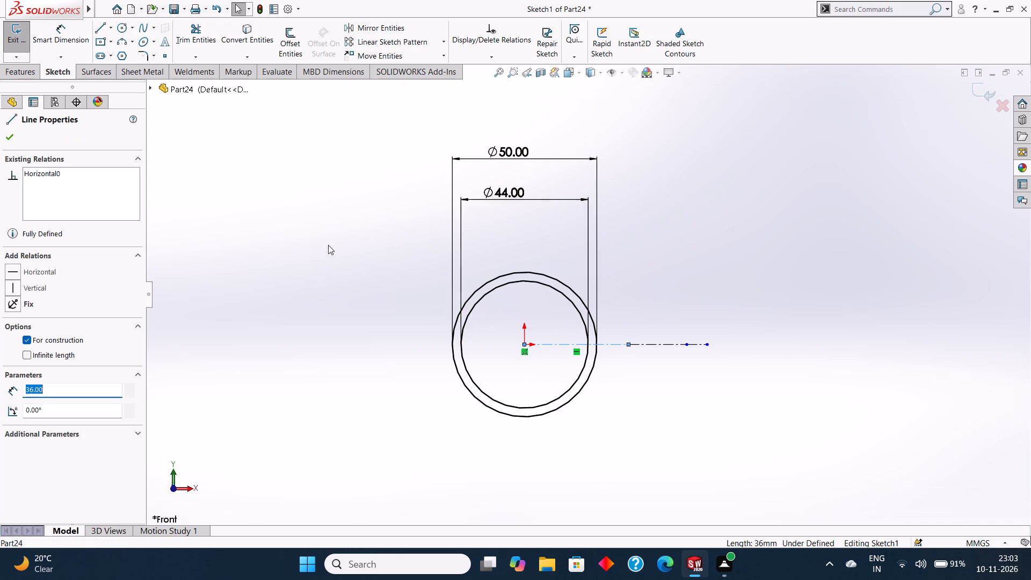
key(Escape)
key(Escape)
click(194, 35)
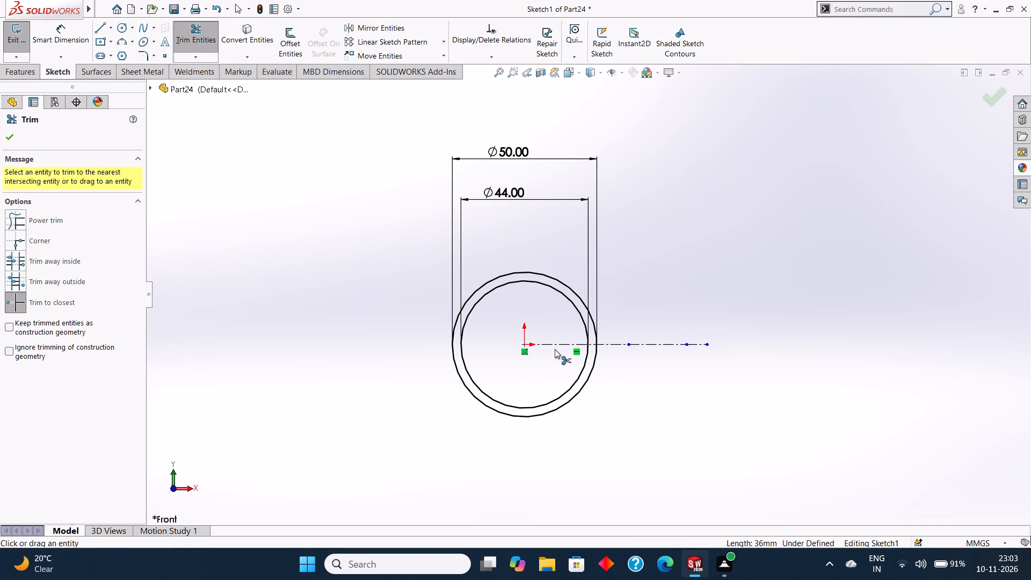
click(557, 346)
click(609, 344)
scroll(590, 351, down, 1)
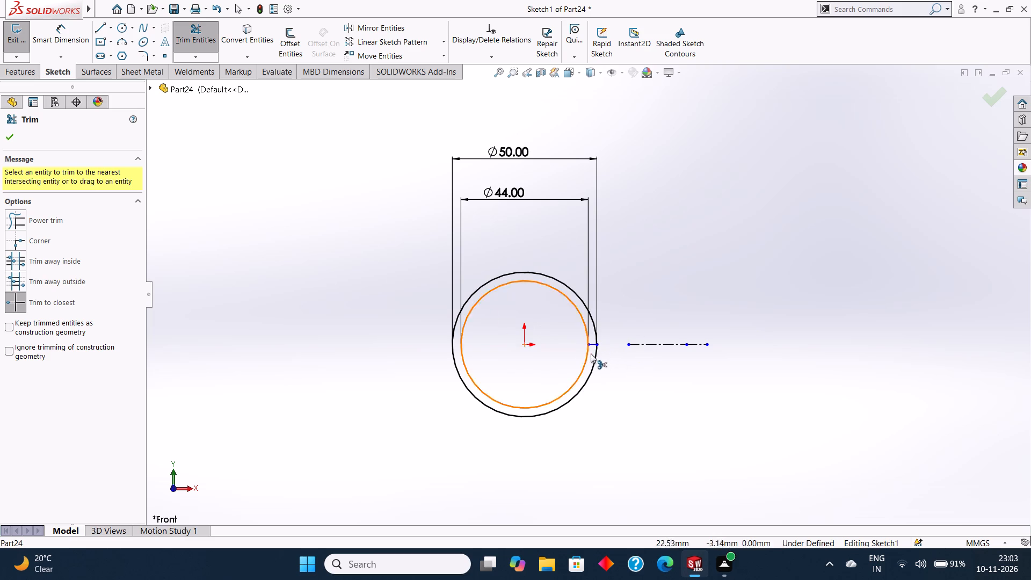
scroll(591, 353, down, 8)
click(579, 259)
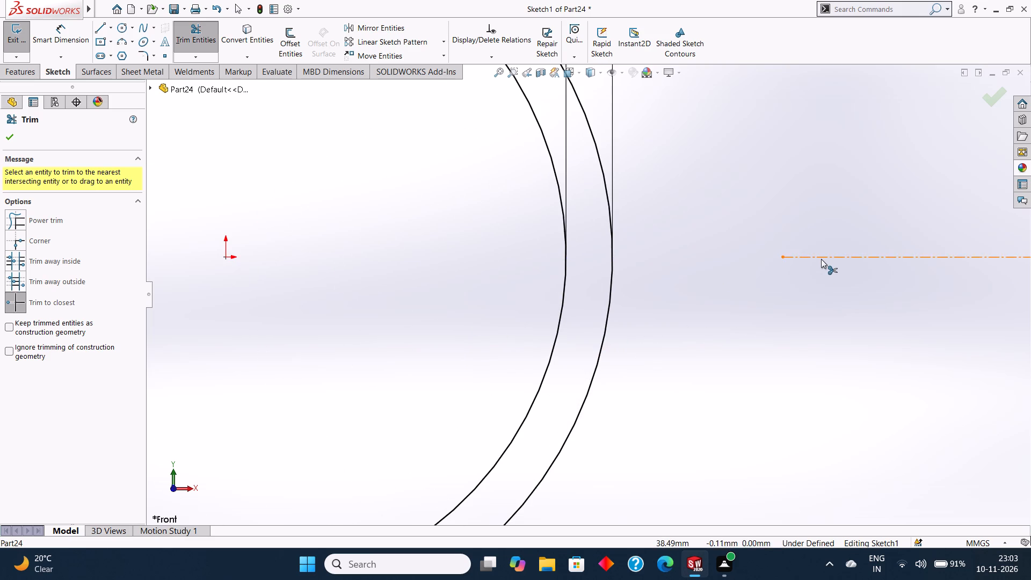
click(821, 259)
scroll(817, 265, up, 4)
click(843, 274)
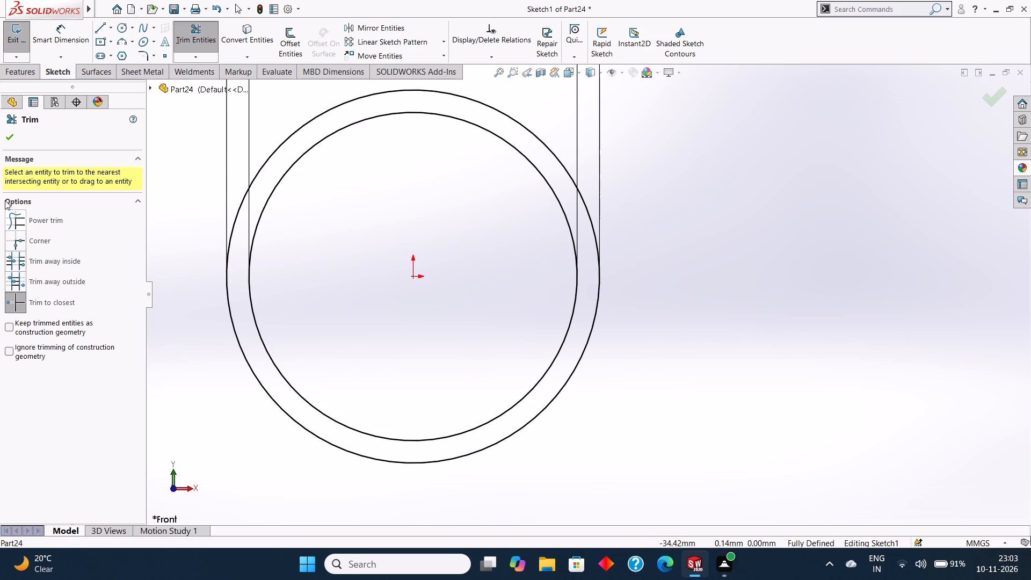
click(11, 139)
Draw a single 63 mm horizontal centerline from the origin in the positive X direction.
click(111, 28)
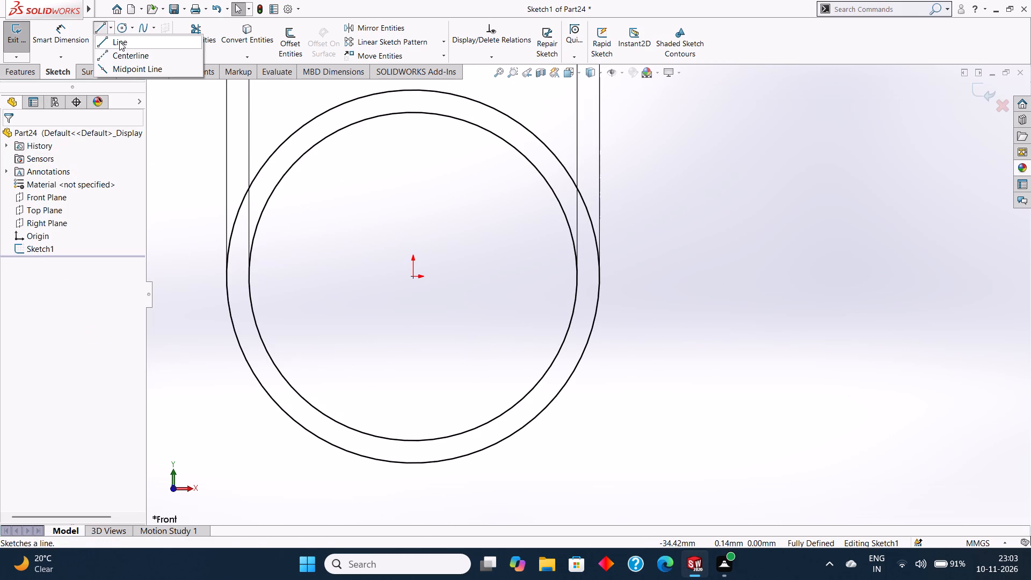
click(122, 53)
click(415, 277)
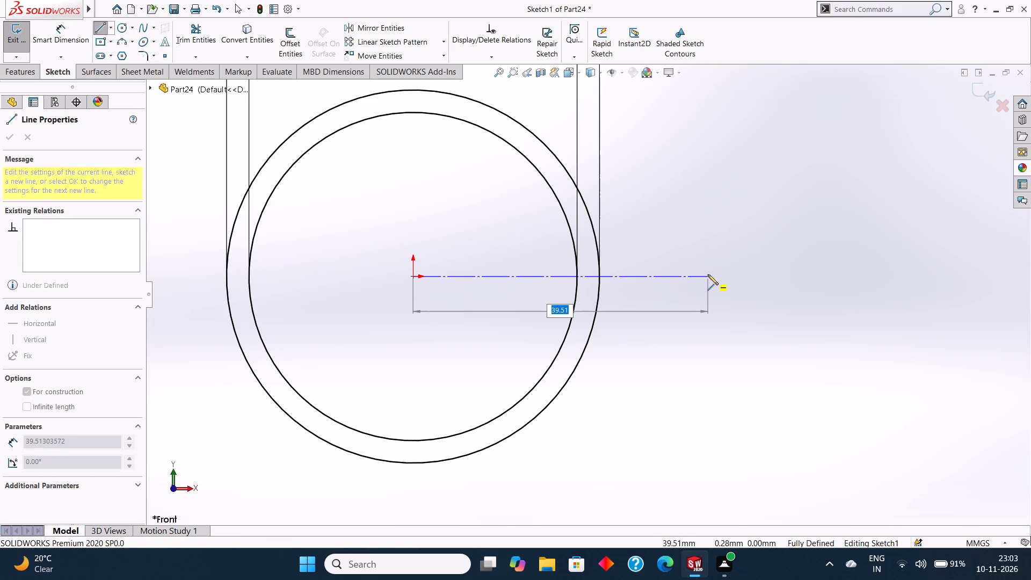
key(BackSpace)
text(63)
key(Return)
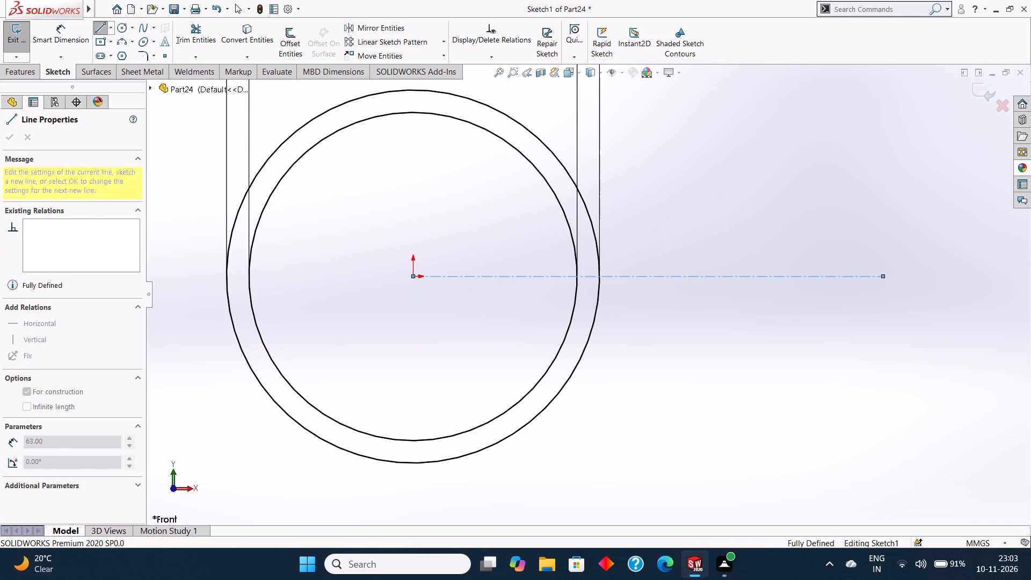
text(```)
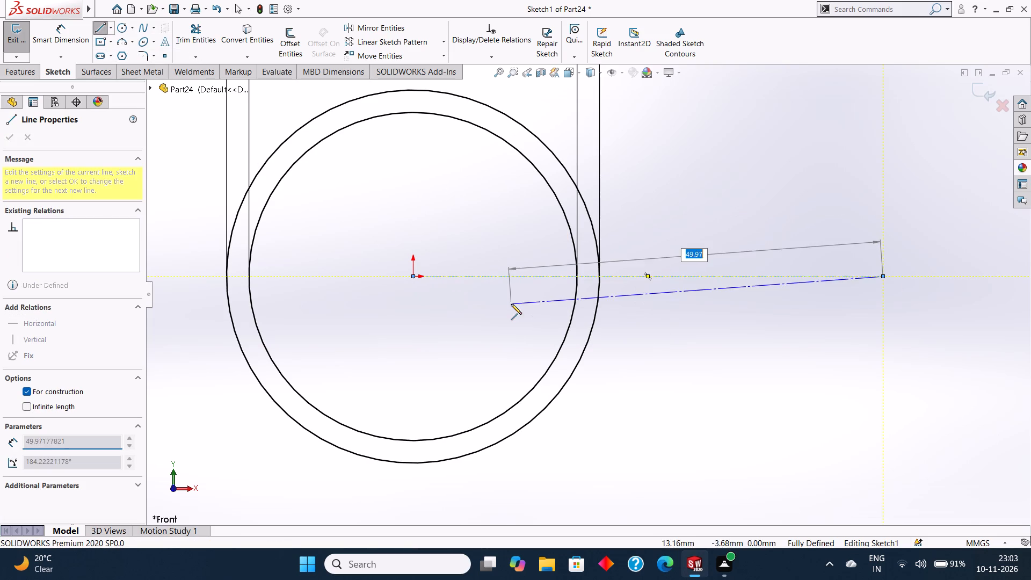
key(Escape)
key(Escape)
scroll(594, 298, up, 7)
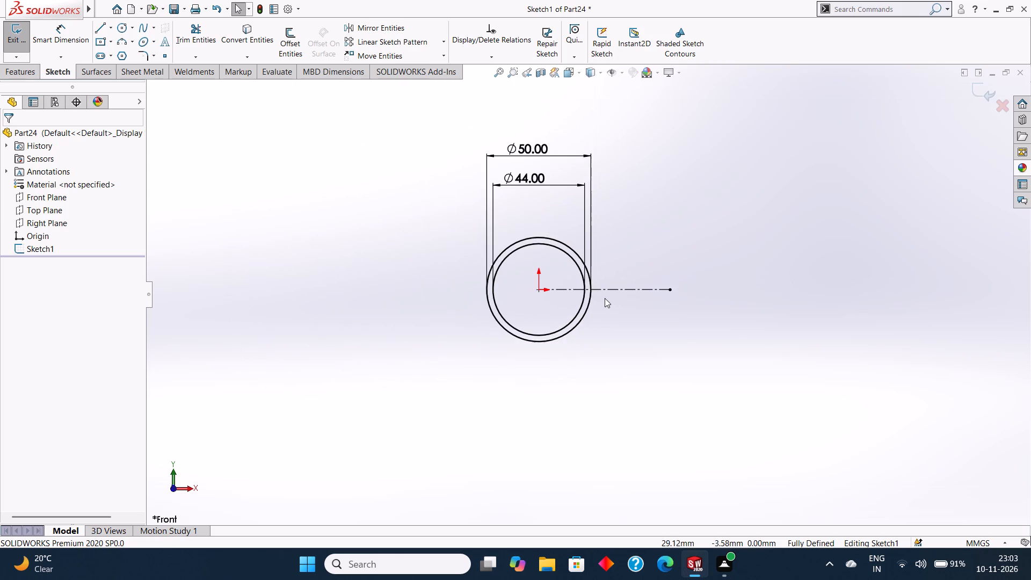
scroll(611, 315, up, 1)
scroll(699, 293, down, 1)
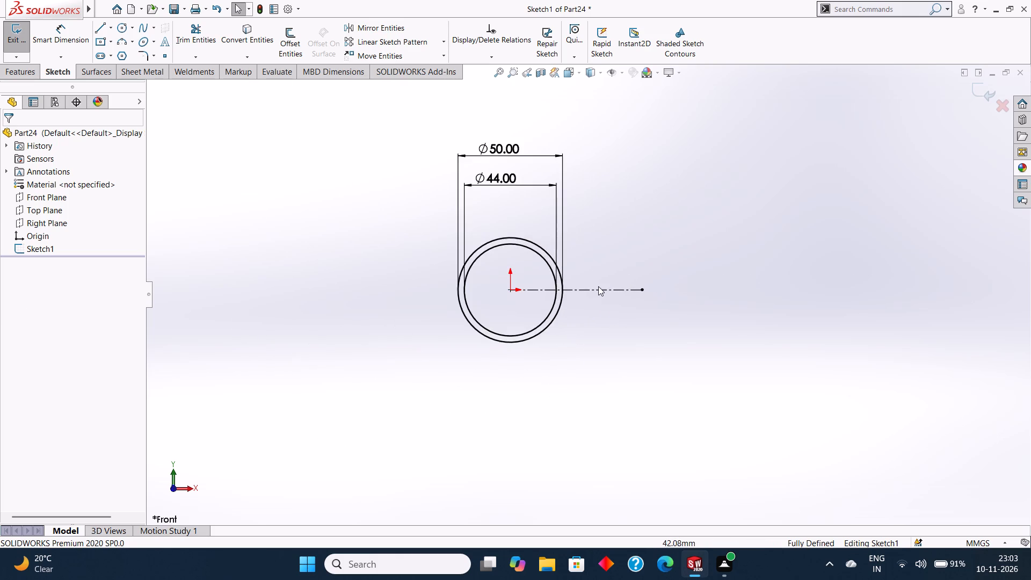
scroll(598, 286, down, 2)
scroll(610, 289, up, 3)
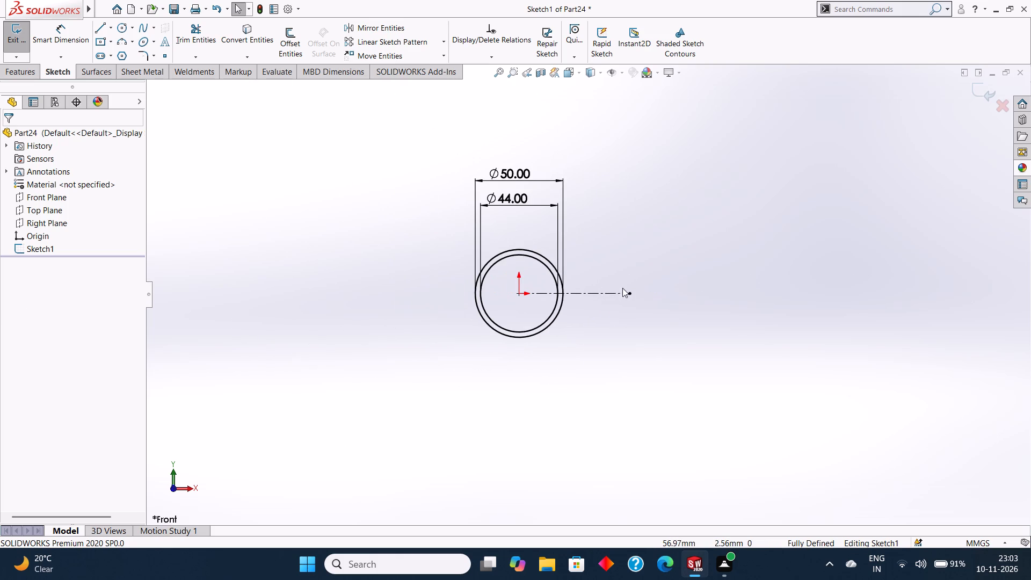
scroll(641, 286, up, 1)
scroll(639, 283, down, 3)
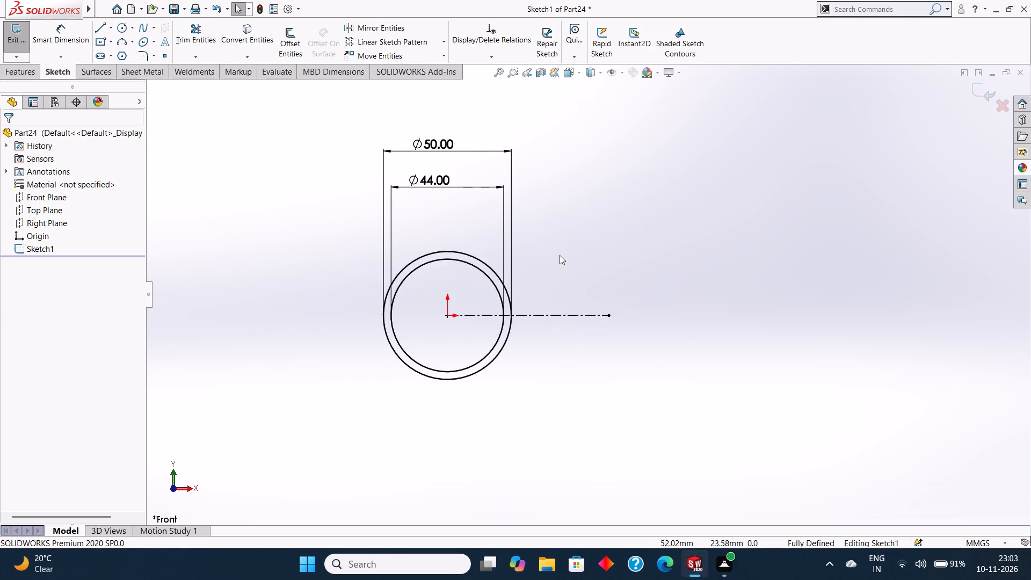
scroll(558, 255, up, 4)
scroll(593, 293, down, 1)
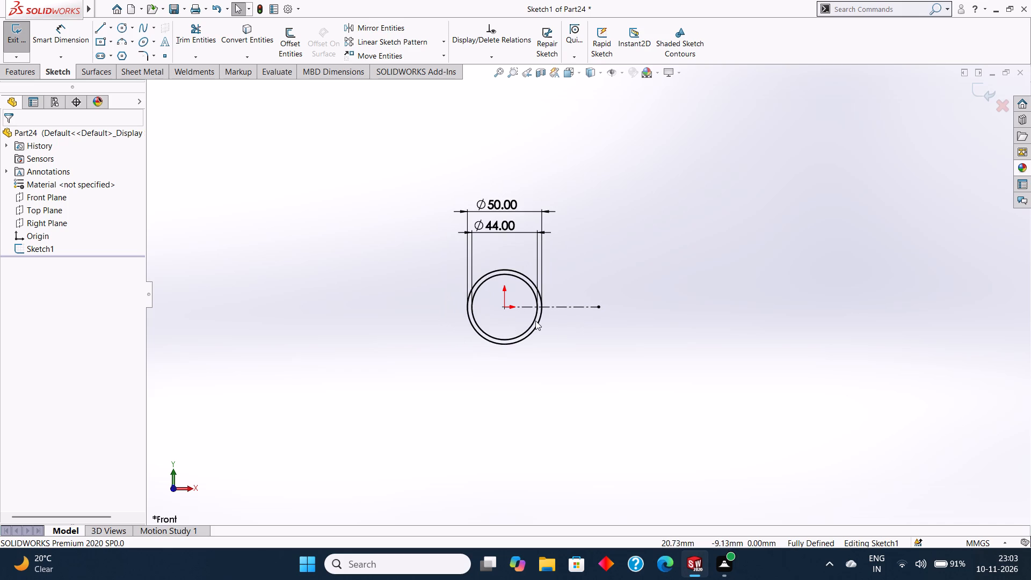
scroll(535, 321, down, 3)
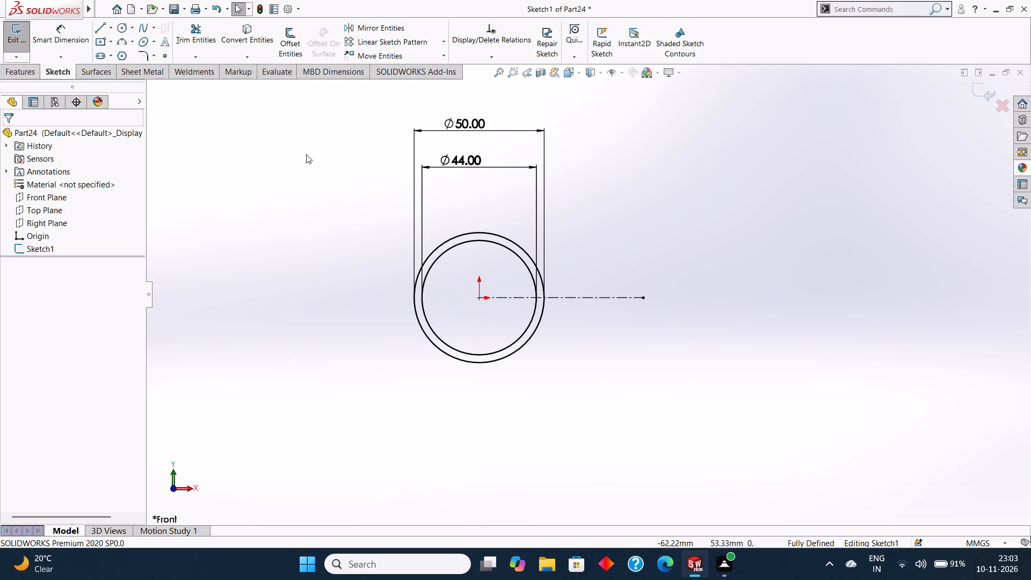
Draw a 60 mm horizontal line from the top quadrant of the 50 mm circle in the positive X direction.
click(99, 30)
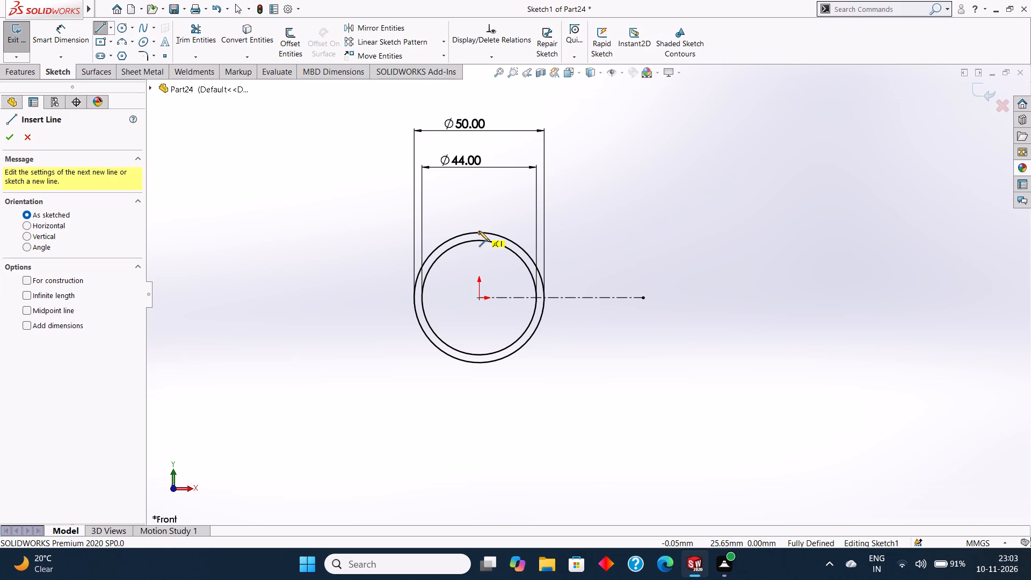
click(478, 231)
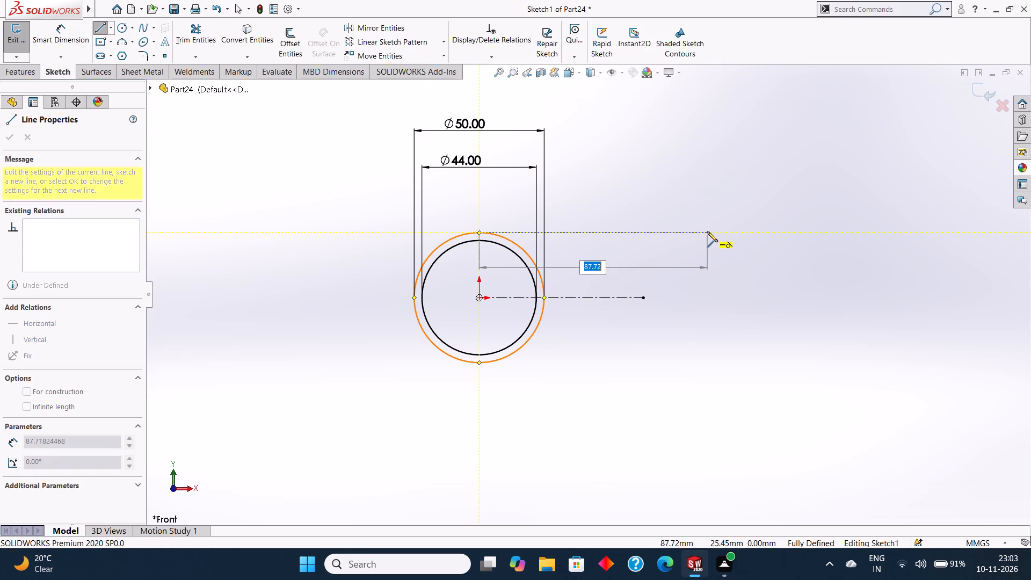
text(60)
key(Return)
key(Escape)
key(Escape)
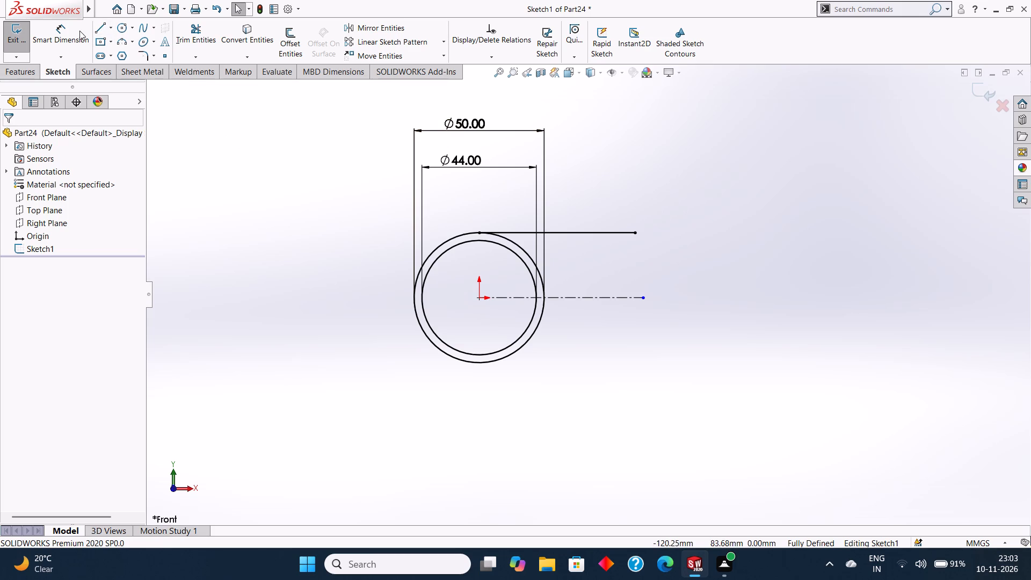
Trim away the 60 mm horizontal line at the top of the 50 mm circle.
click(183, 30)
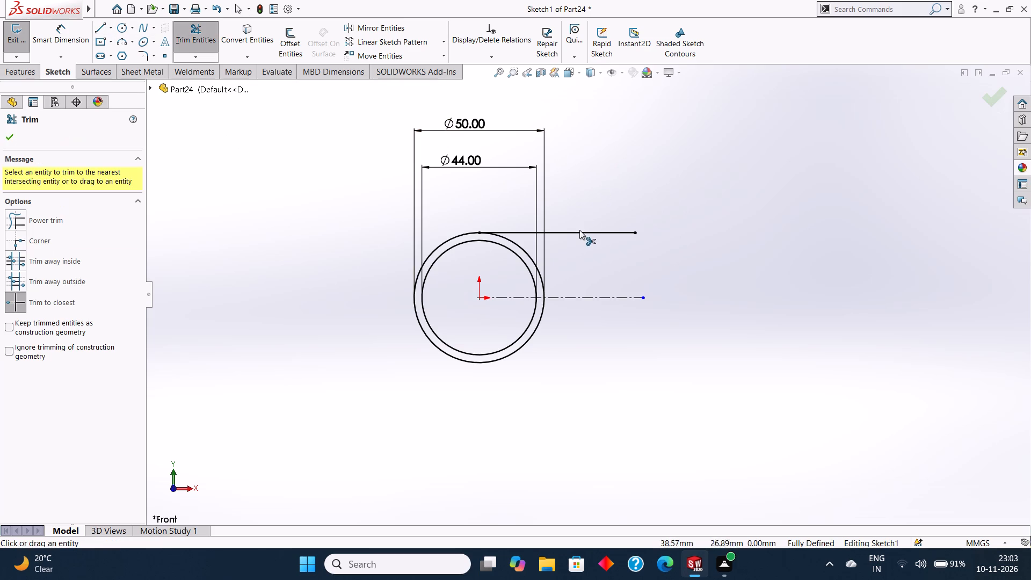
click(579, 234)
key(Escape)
Draw a three-line chain from the 50 mm circle's top quadrant: 63 mm horizontal, 50 mm straight down, and horizontally back to the bottom quadrant.
click(101, 31)
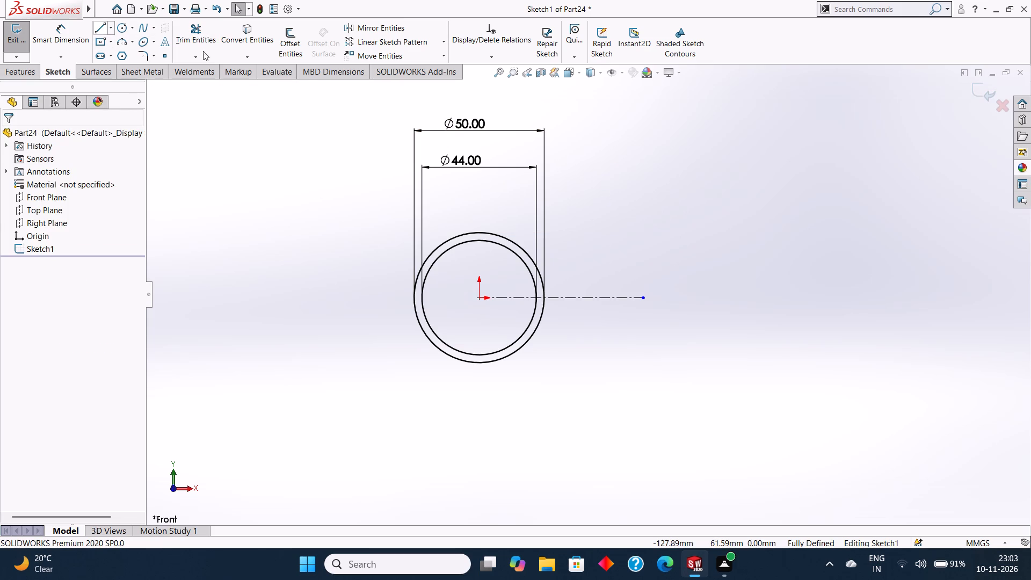
click(479, 233)
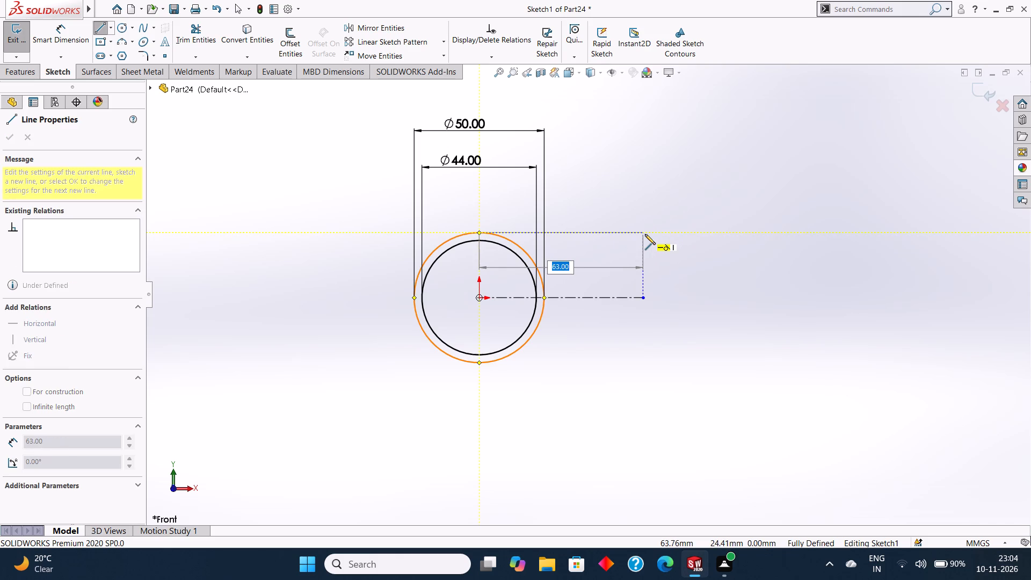
text(63)
key(Return)
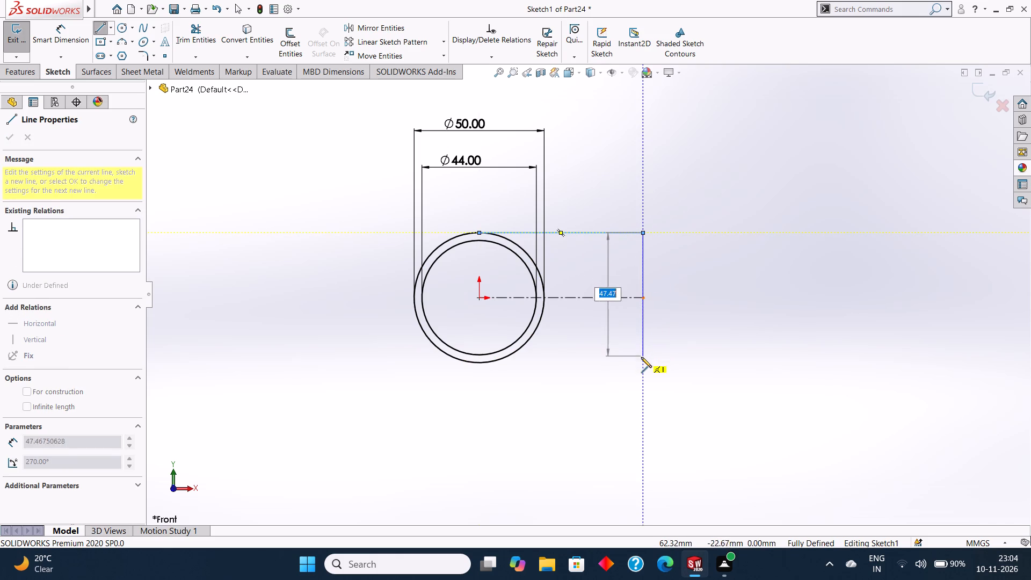
click(641, 363)
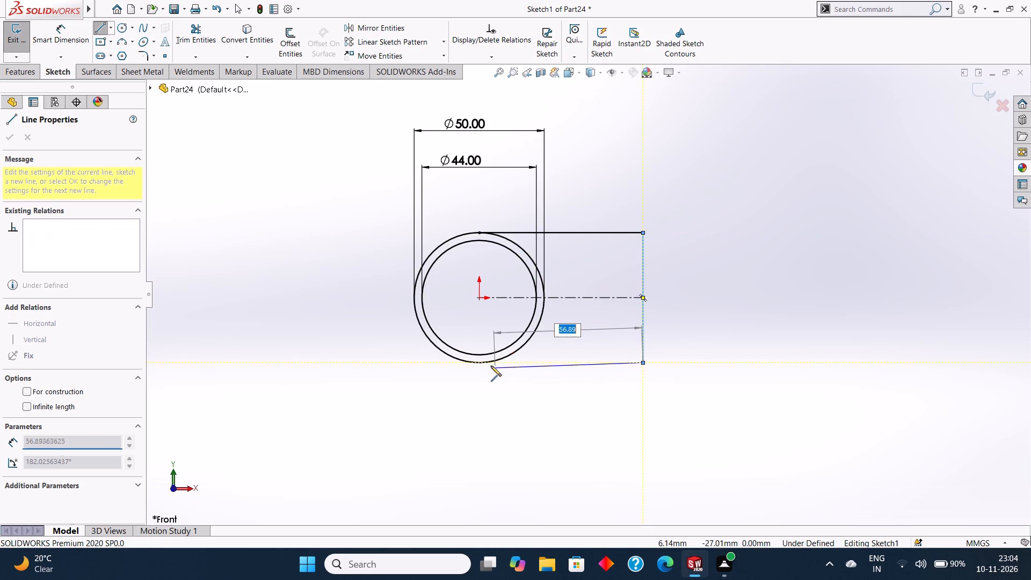
click(480, 364)
key(Escape)
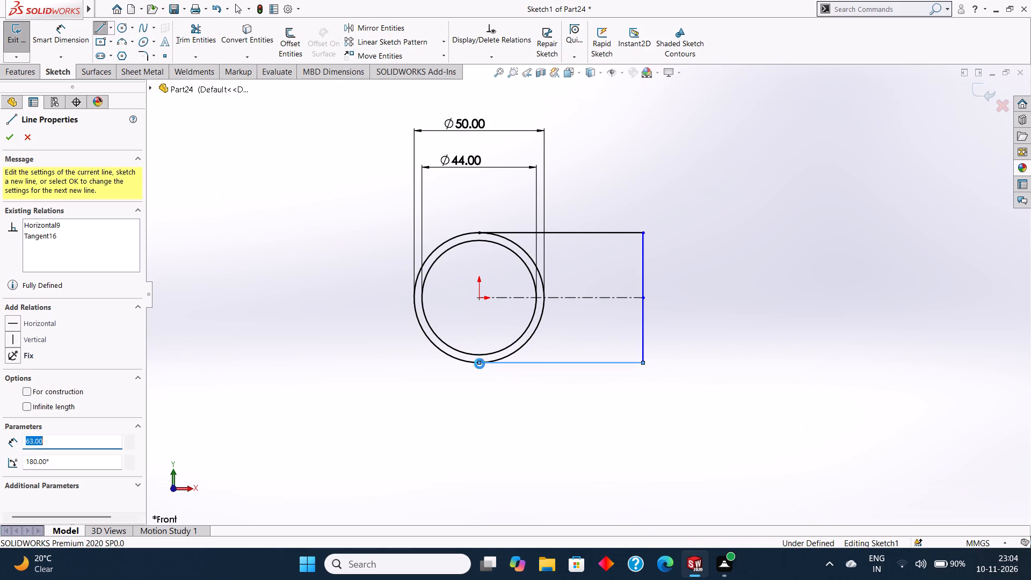
key(Escape)
key(Escape)
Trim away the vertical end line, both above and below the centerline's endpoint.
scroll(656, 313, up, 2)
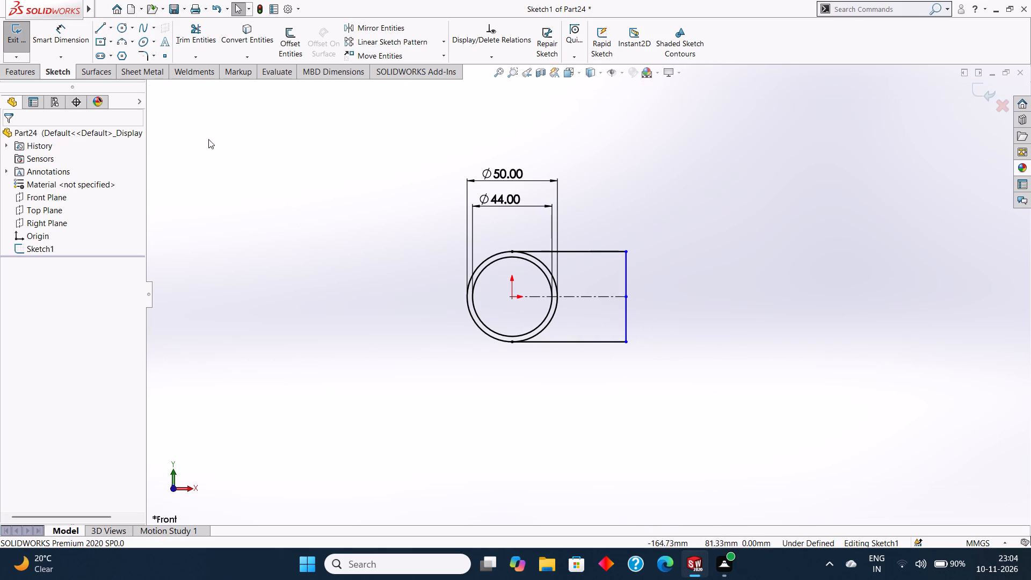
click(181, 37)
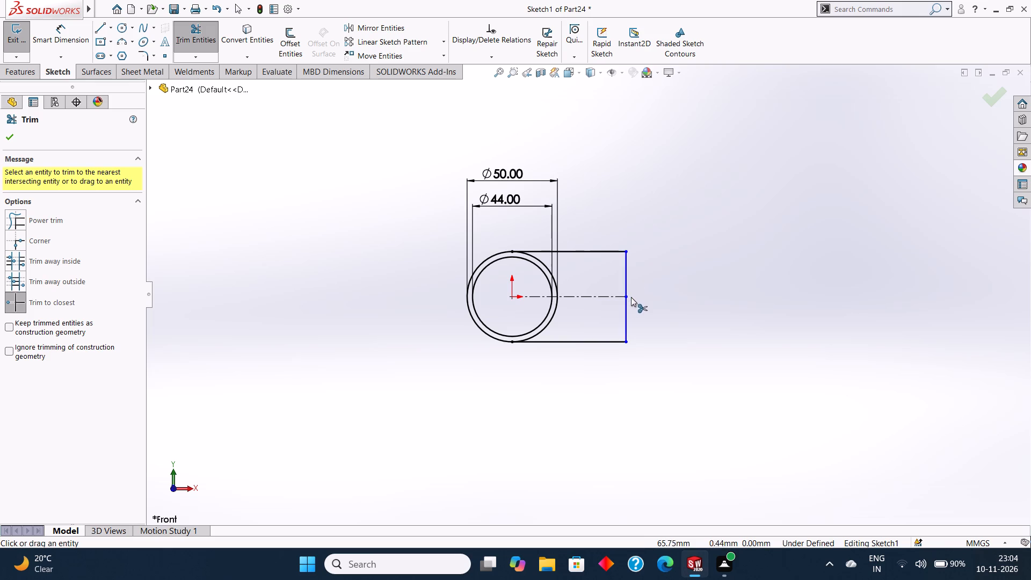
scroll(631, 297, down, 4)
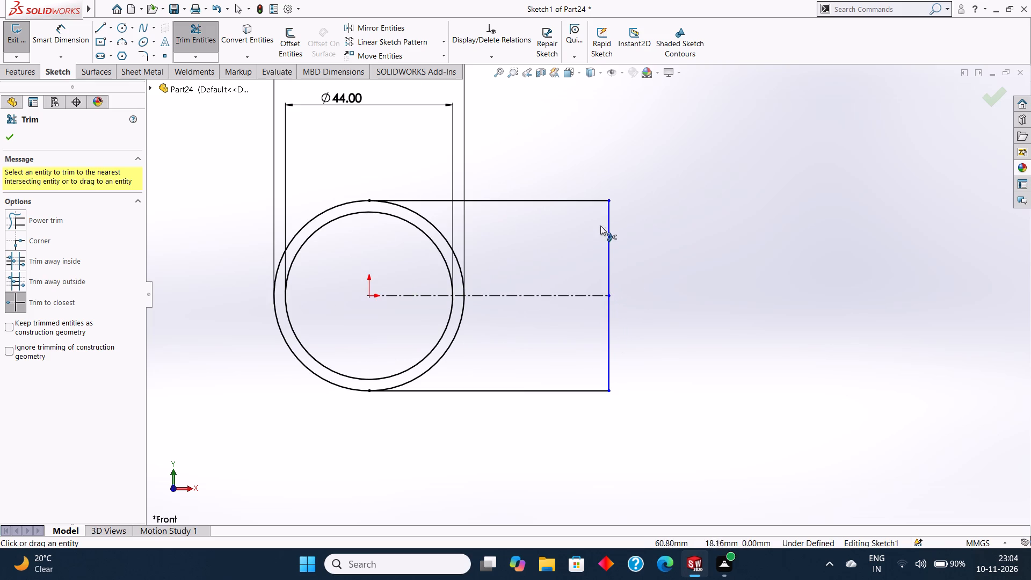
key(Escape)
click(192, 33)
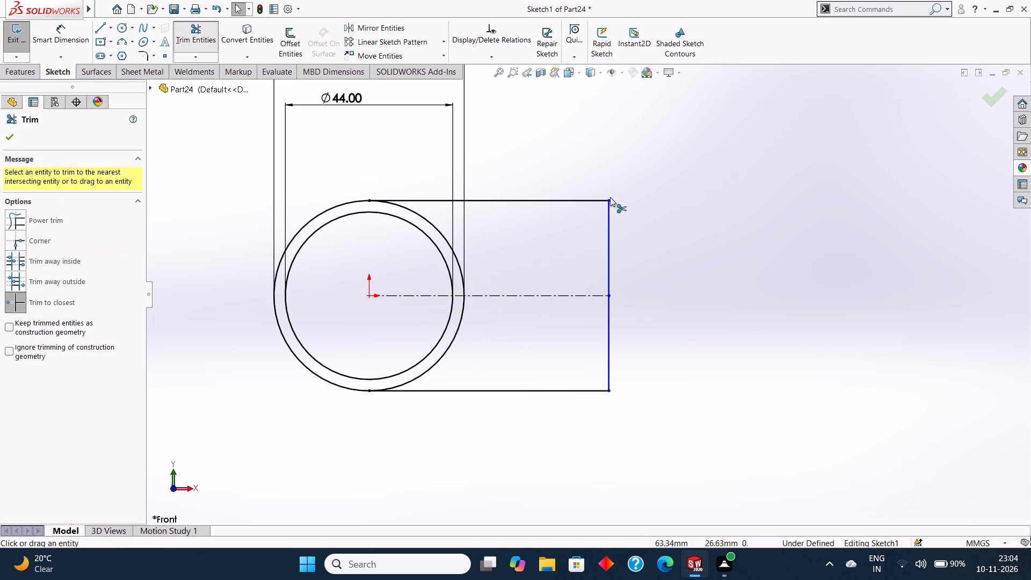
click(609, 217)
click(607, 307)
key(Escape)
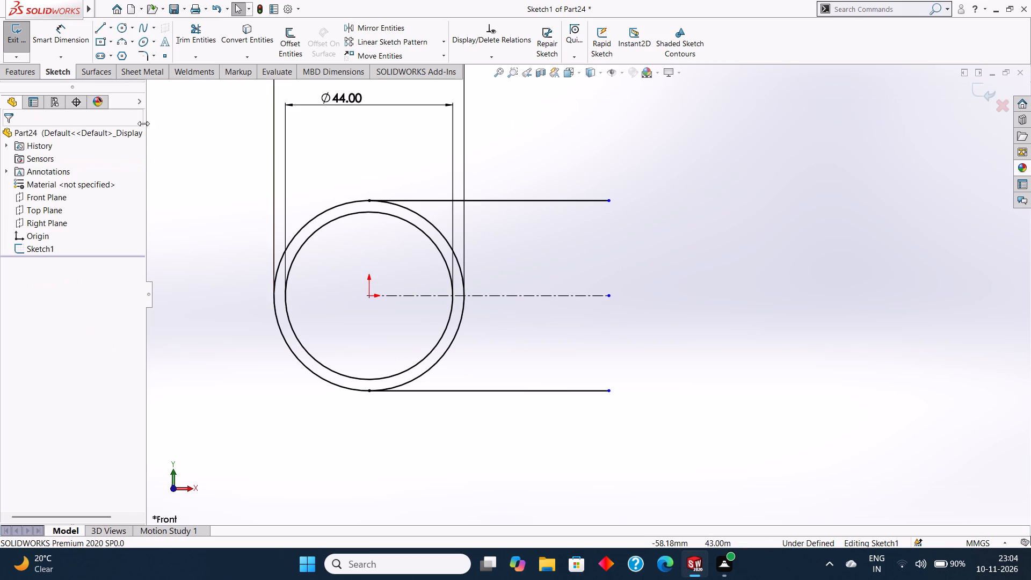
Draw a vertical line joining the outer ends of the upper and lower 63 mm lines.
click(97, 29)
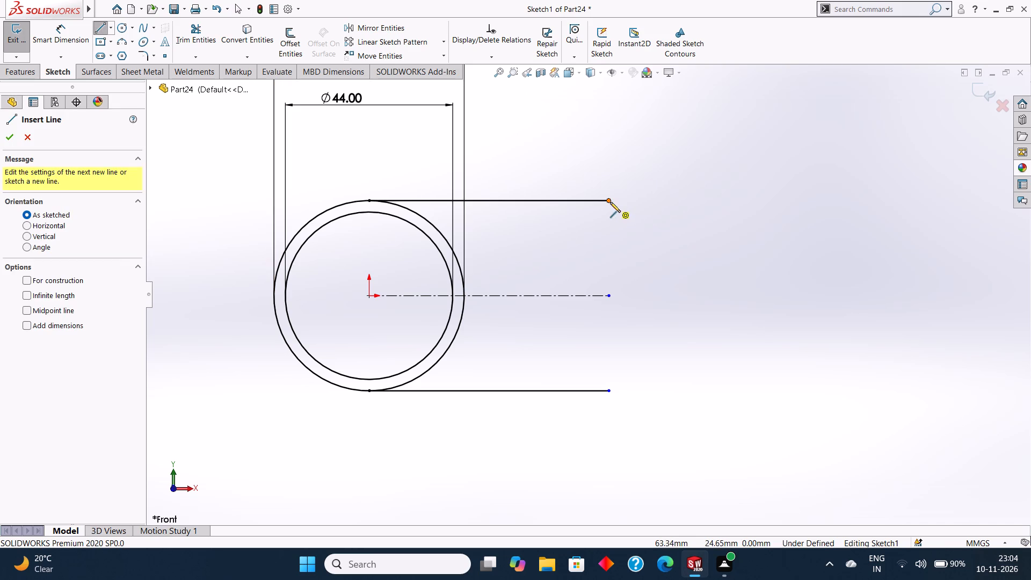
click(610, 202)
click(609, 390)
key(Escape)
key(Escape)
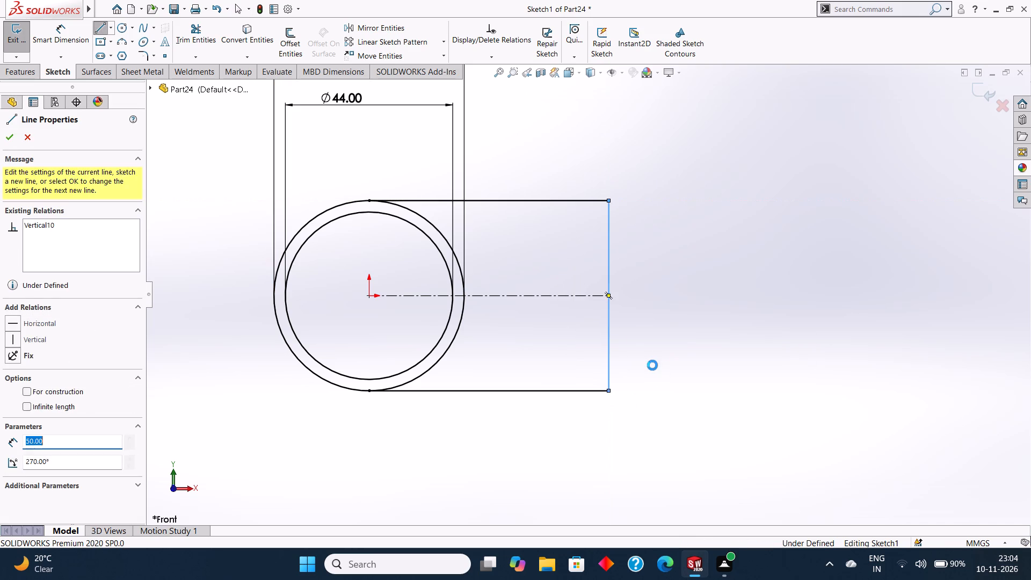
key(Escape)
Trim away the half of the 50 mm circle inside the profile, both above and below the centerline.
scroll(705, 329, up, 2)
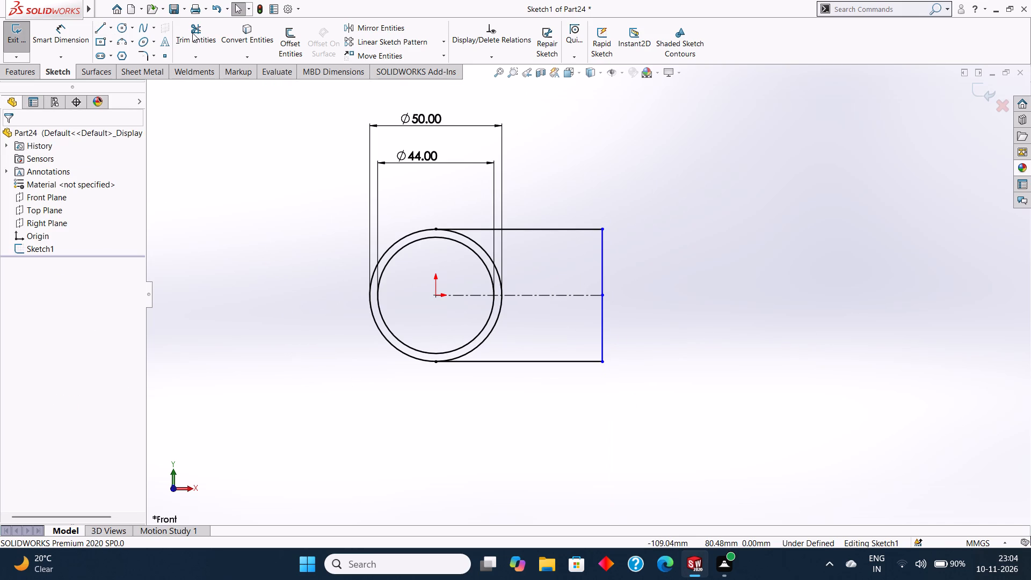
click(192, 30)
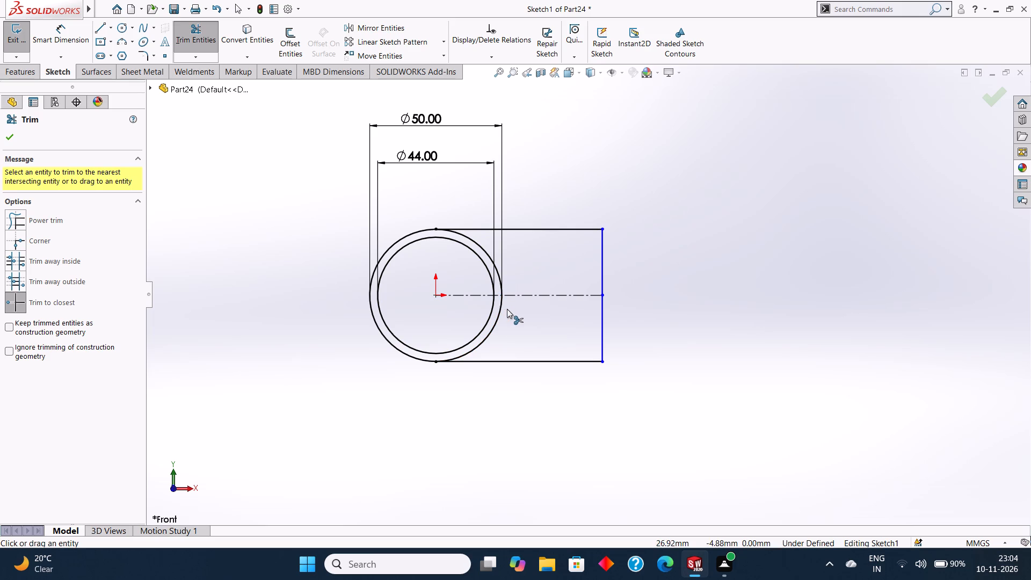
click(477, 244)
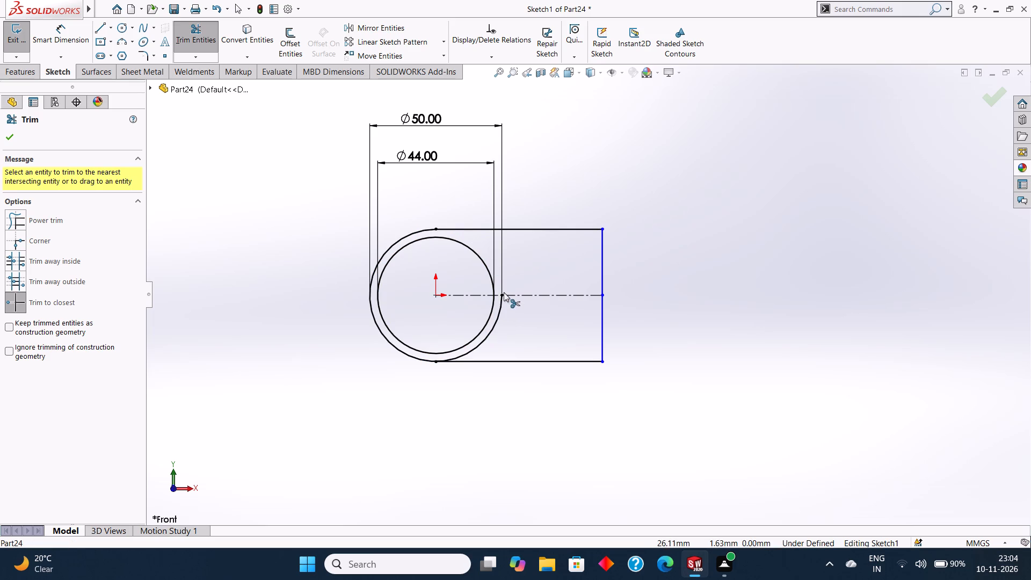
click(501, 306)
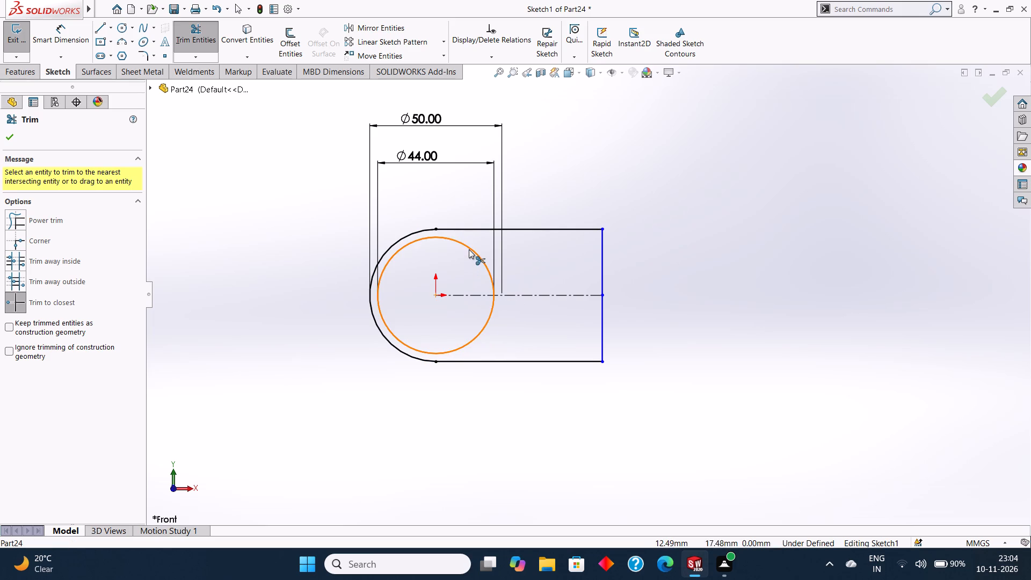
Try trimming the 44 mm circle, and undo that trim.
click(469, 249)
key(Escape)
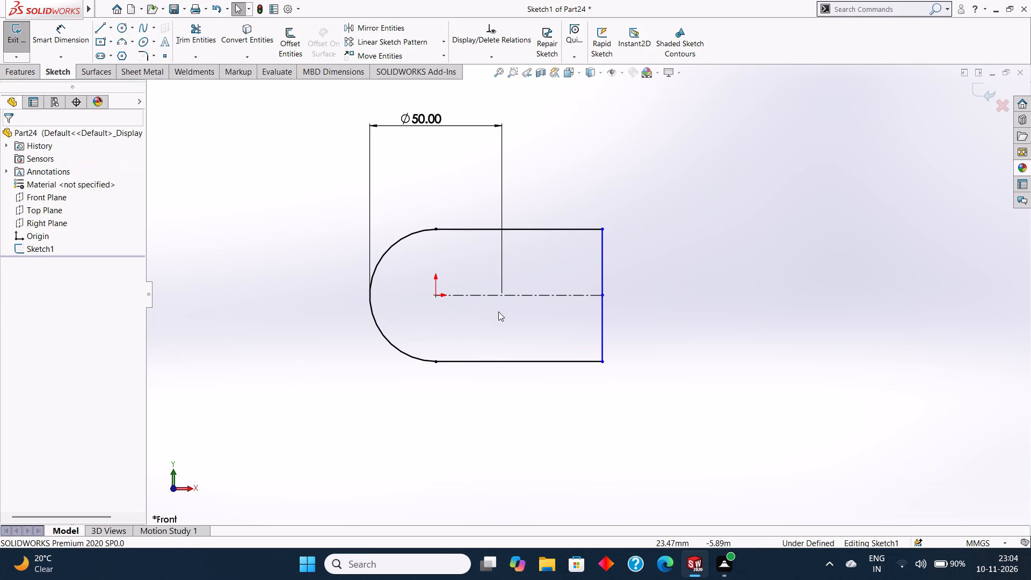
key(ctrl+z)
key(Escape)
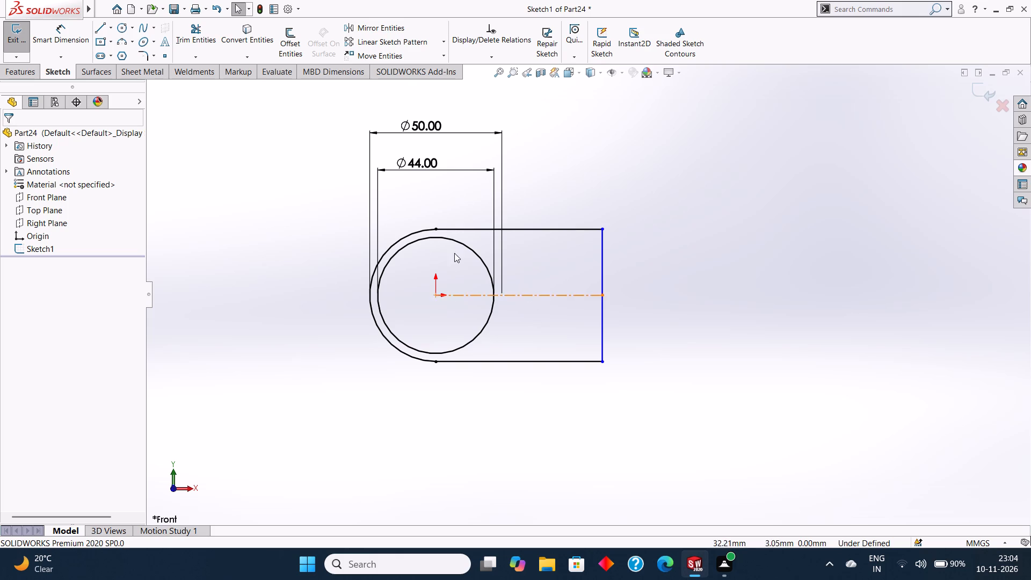
Offset the upper, vertical and lower profile lines 3 mm inward, with chain selection turned off.
click(521, 231)
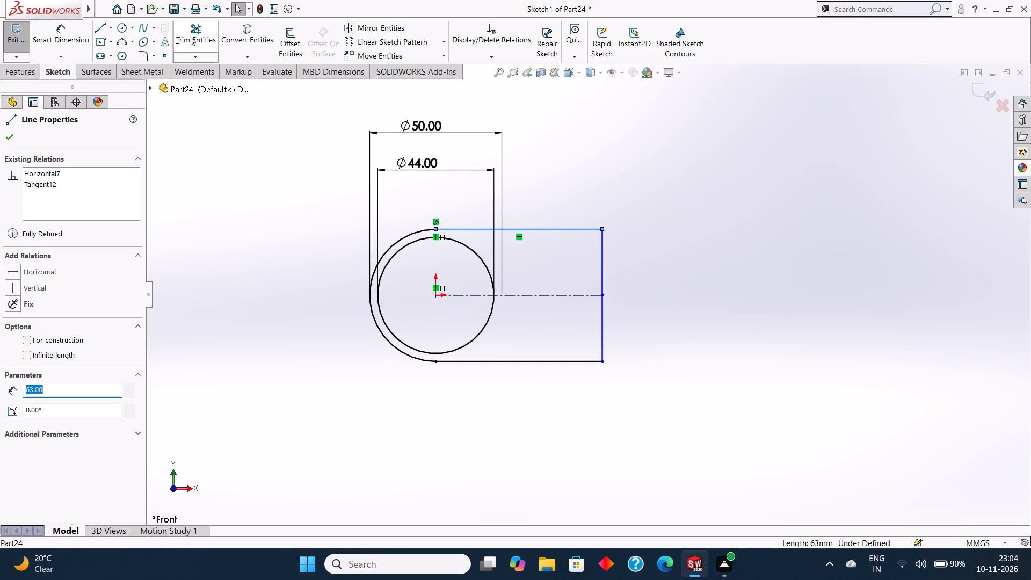
click(286, 40)
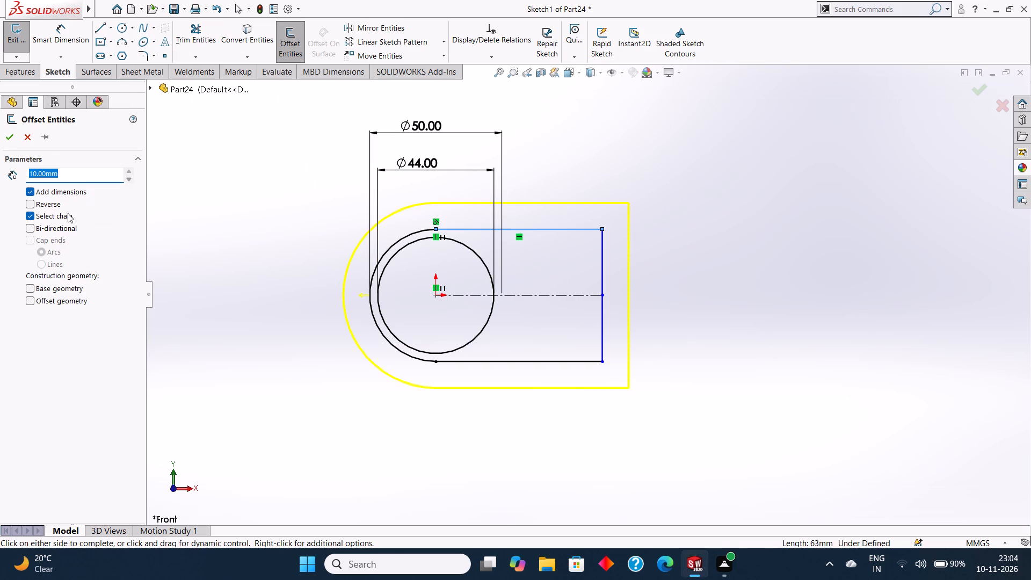
click(33, 215)
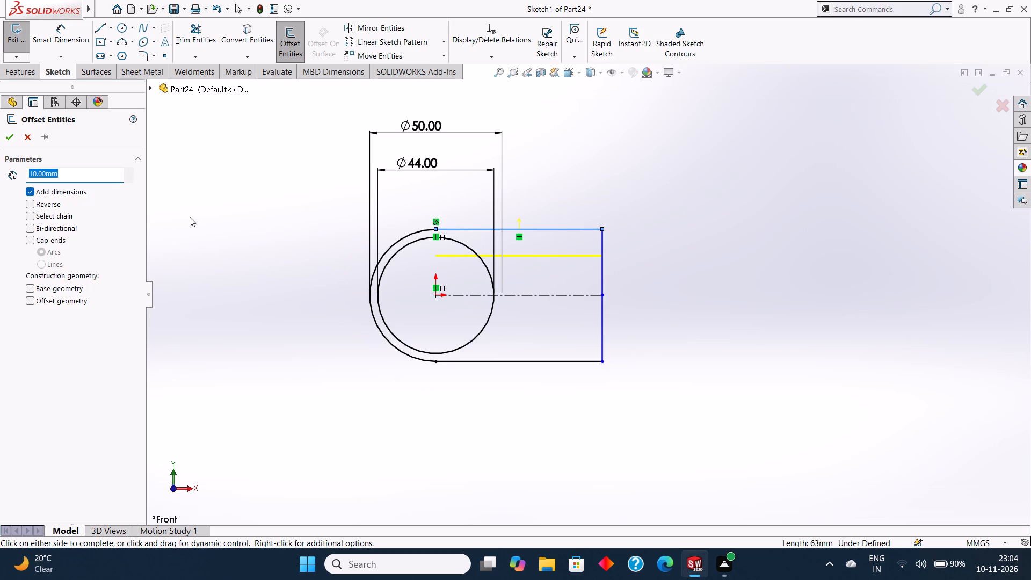
key(BackSpace)
key(3)
key(Return)
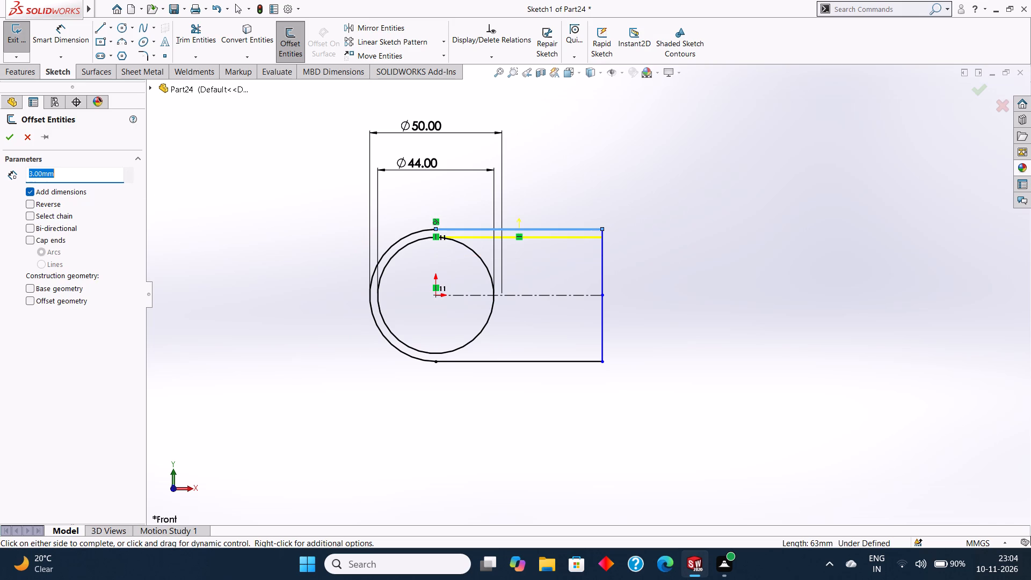
click(601, 255)
click(550, 361)
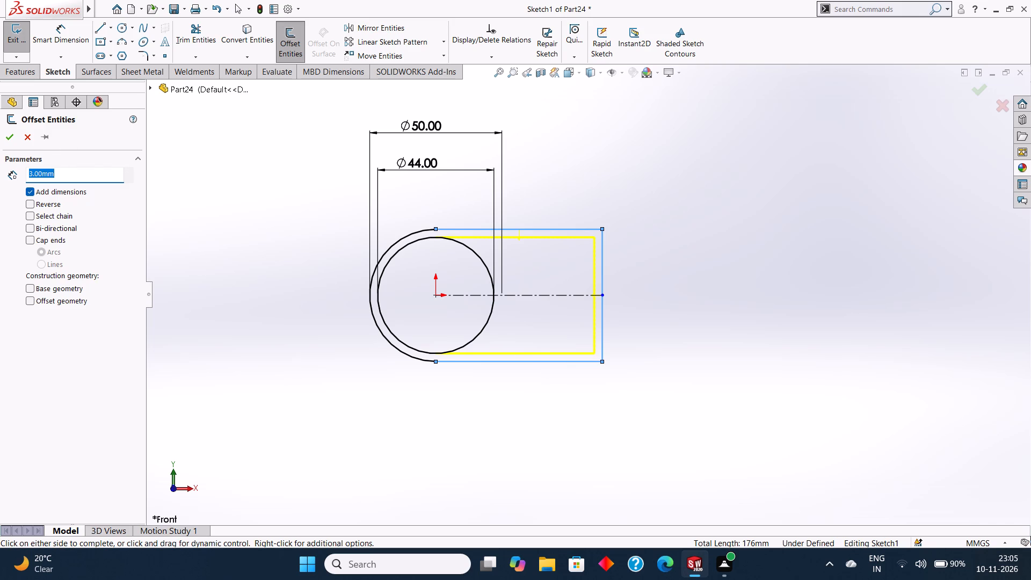
click(5, 136)
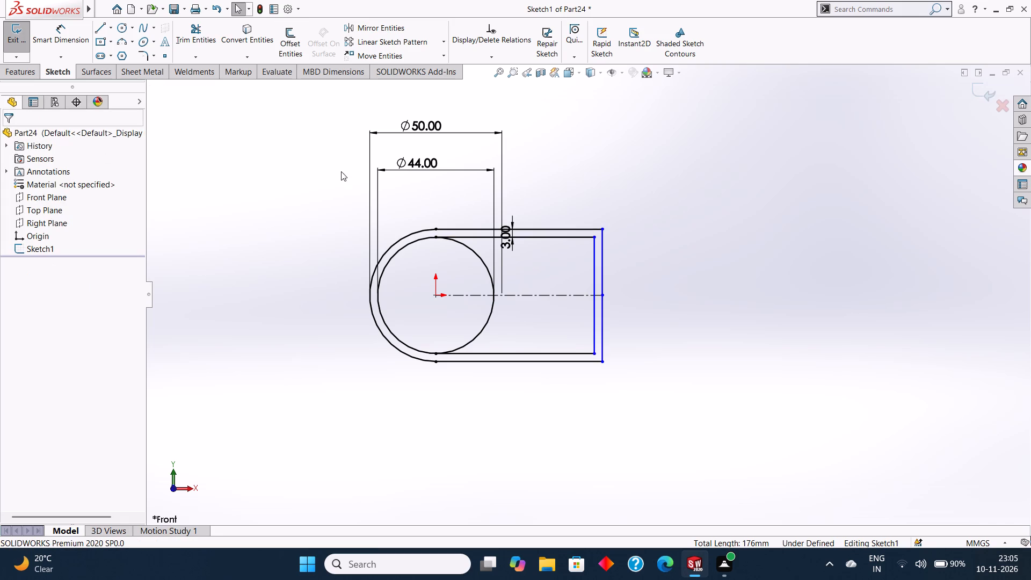
Trim the half of the 44 mm circle lying between the offset lines, both above and below the centerline.
scroll(505, 250, up, 1)
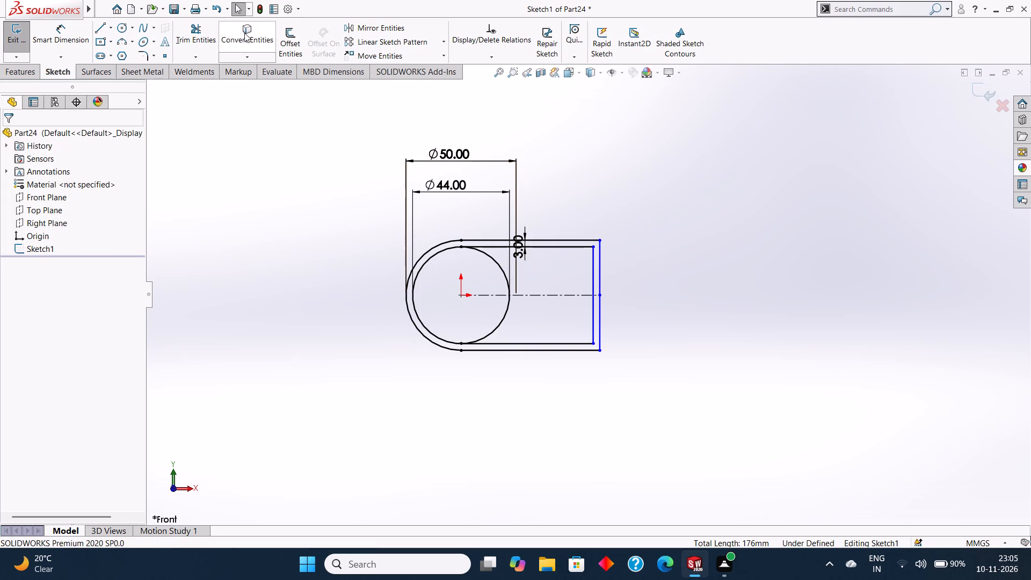
click(244, 33)
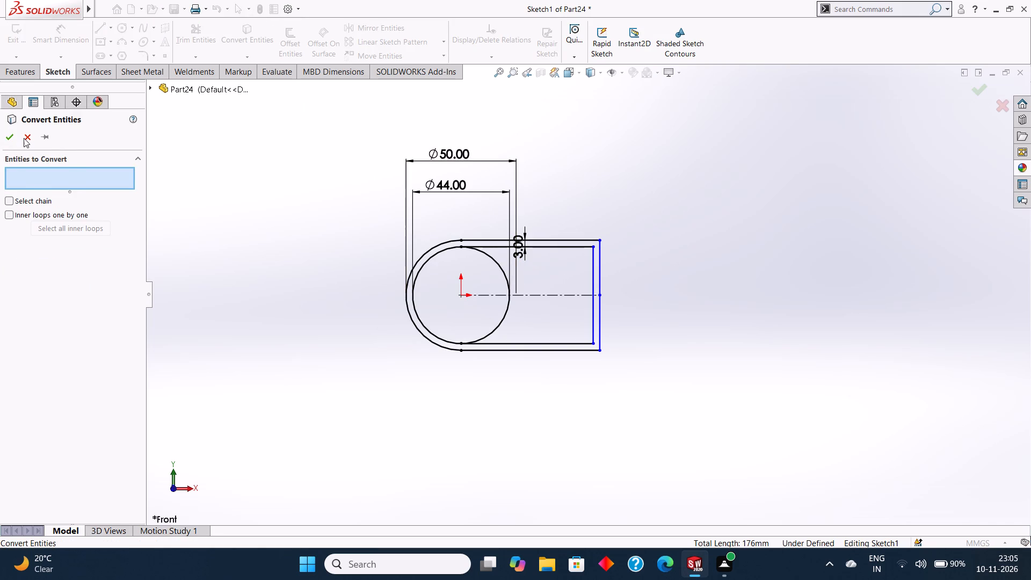
click(24, 138)
click(191, 39)
scroll(503, 282, down, 3)
click(489, 233)
click(529, 322)
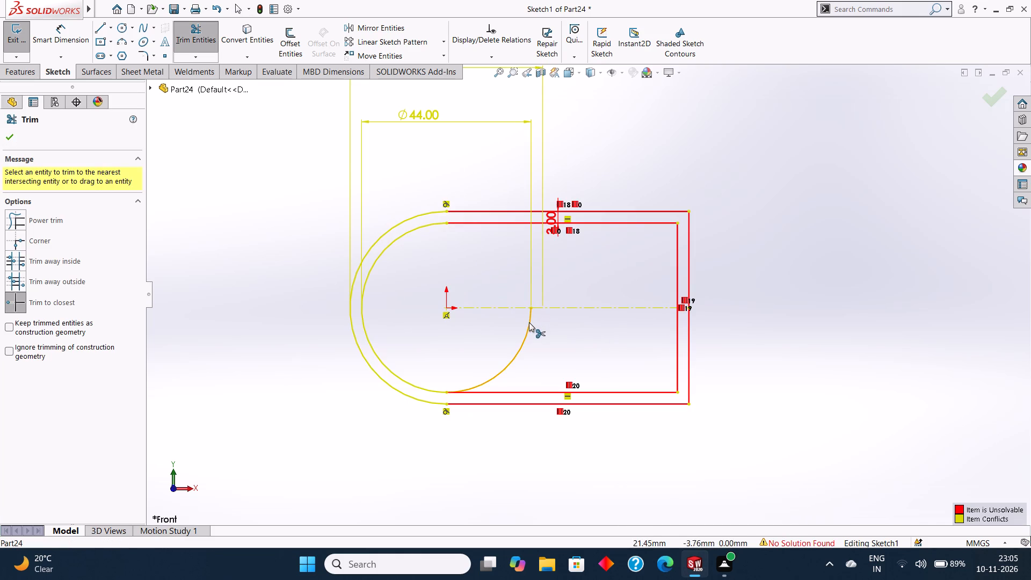
key(Escape)
key(Escape)
scroll(573, 222, down, 8)
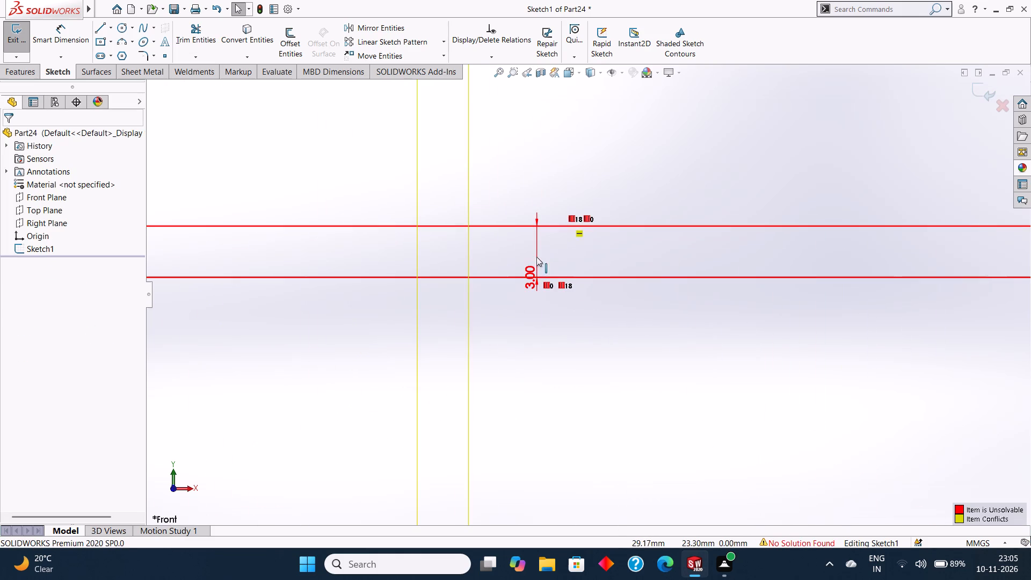
Delete the 3 mm offset dimension between the profile's two horizontal lines.
right_click(531, 266)
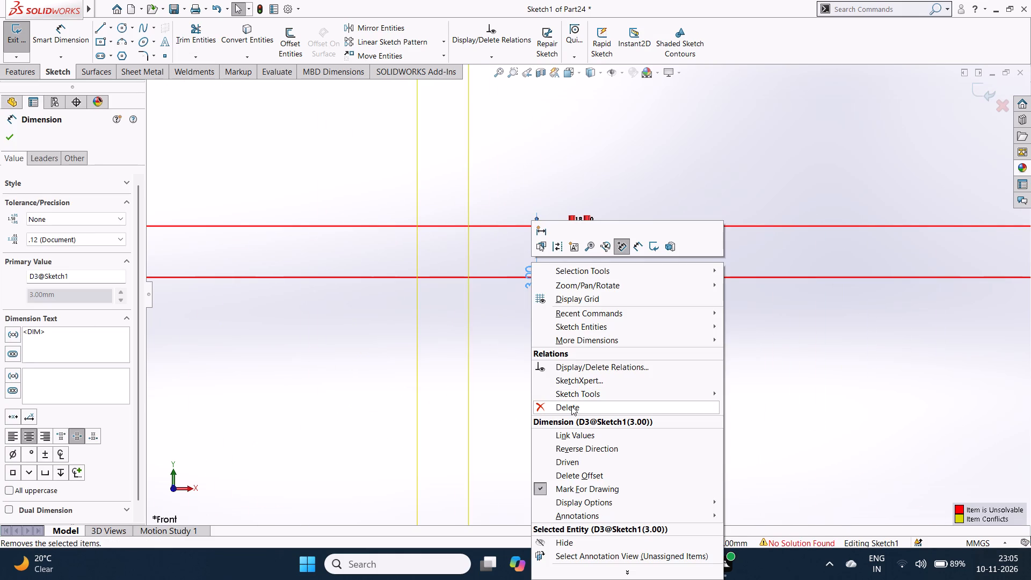
click(571, 406)
scroll(562, 350, up, 10)
scroll(642, 371, up, 2)
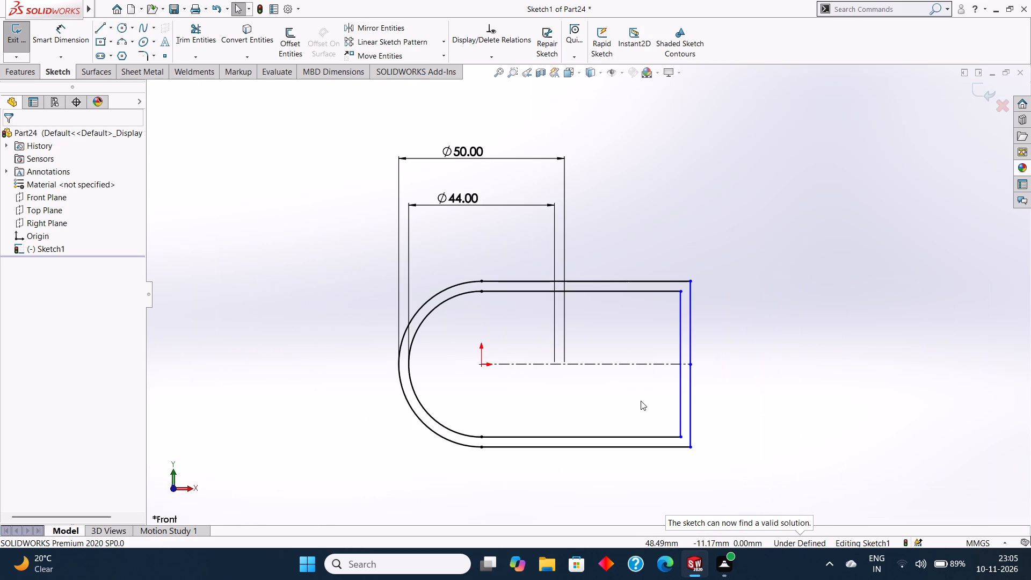
scroll(631, 382, up, 1)
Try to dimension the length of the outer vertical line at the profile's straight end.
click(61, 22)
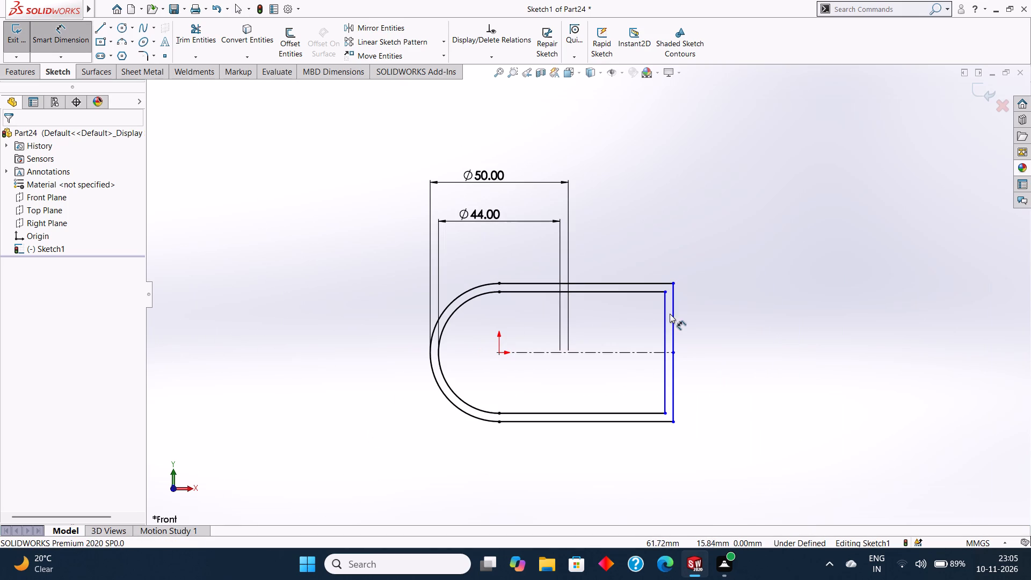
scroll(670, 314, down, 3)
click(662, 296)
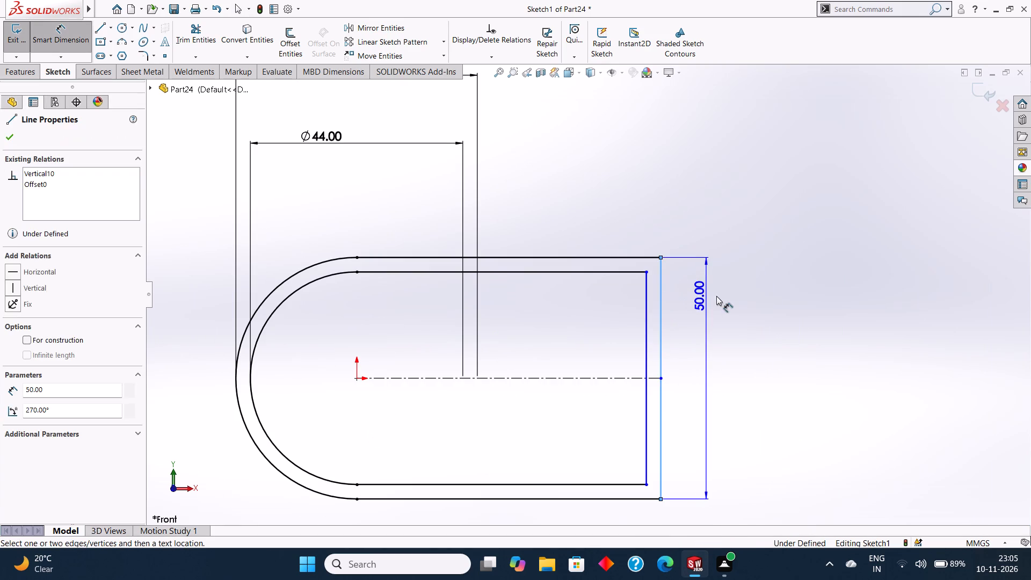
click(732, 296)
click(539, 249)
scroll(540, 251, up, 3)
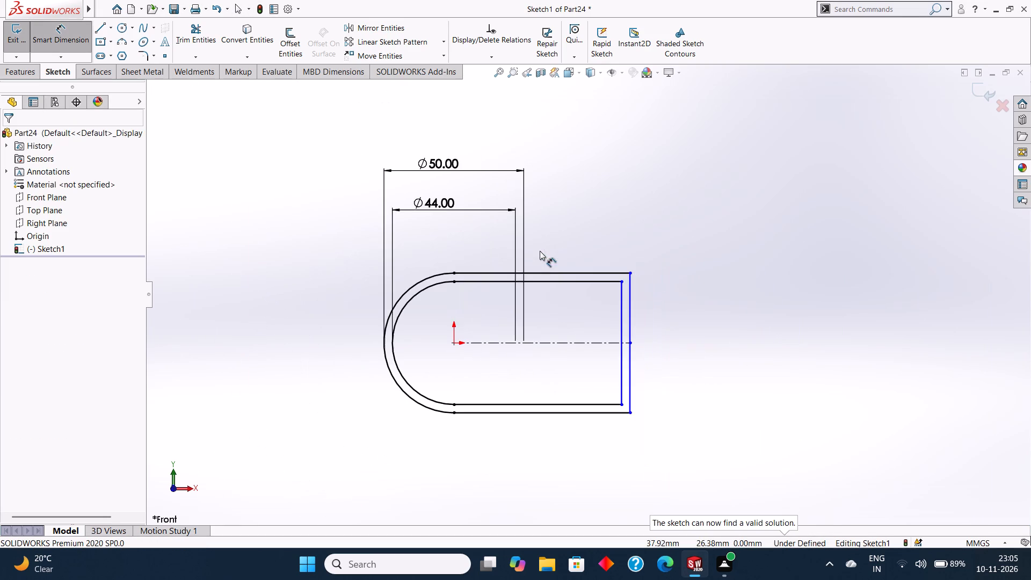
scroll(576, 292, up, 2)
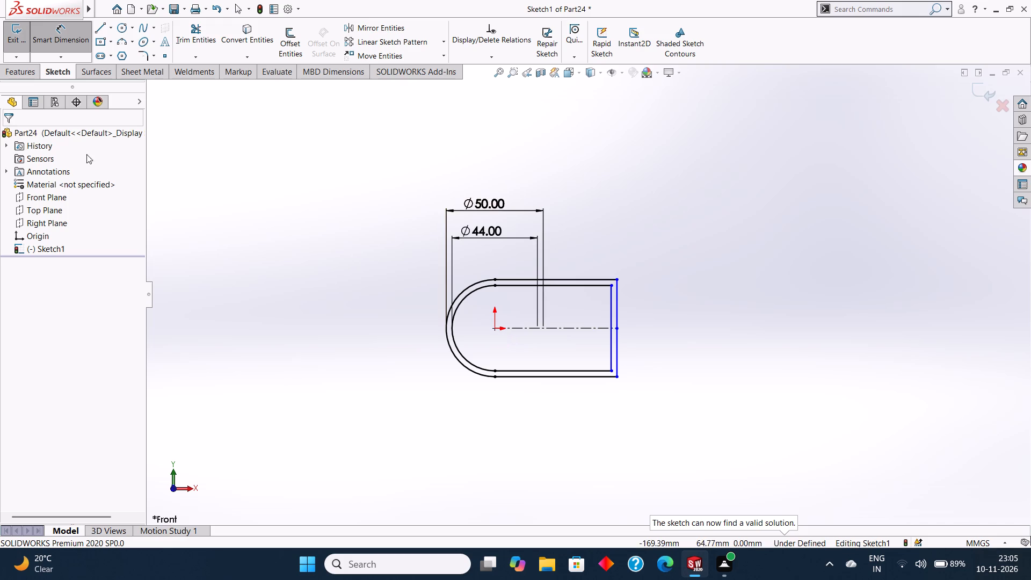
Dimension the horizontal distance from the origin to the outer profile's upper corner at the straight end.
scroll(616, 302, down, 3)
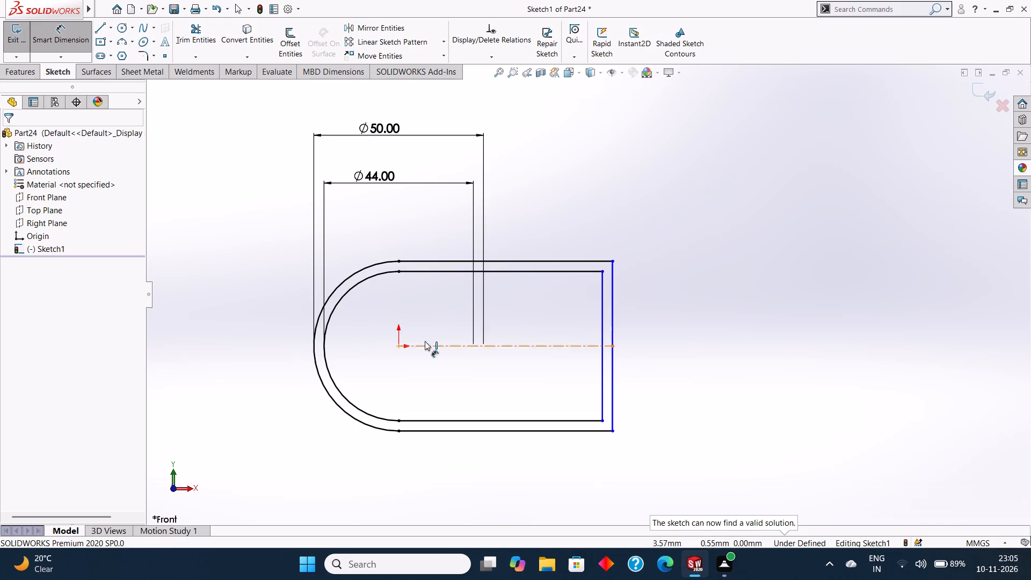
click(399, 345)
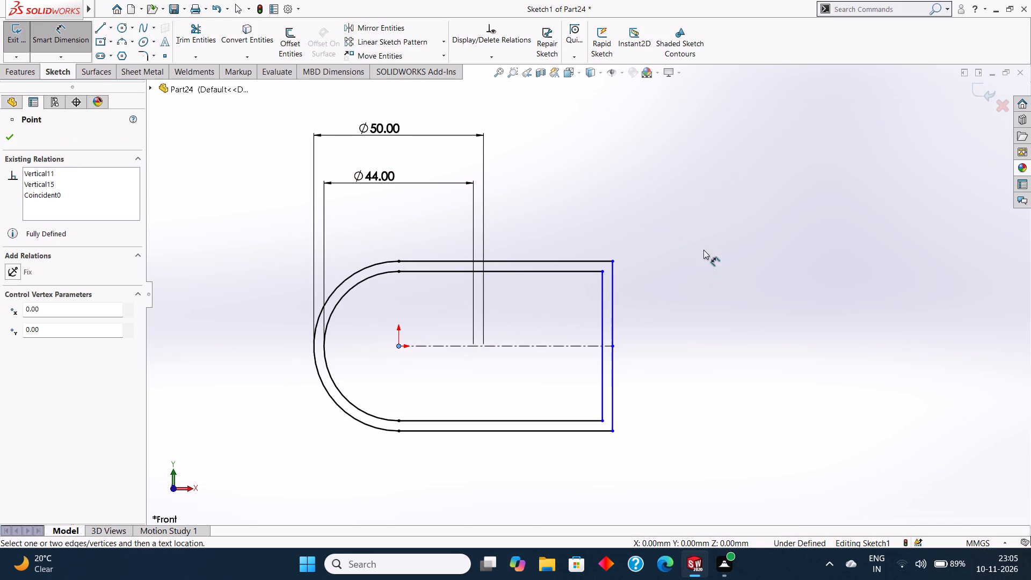
click(615, 261)
click(578, 189)
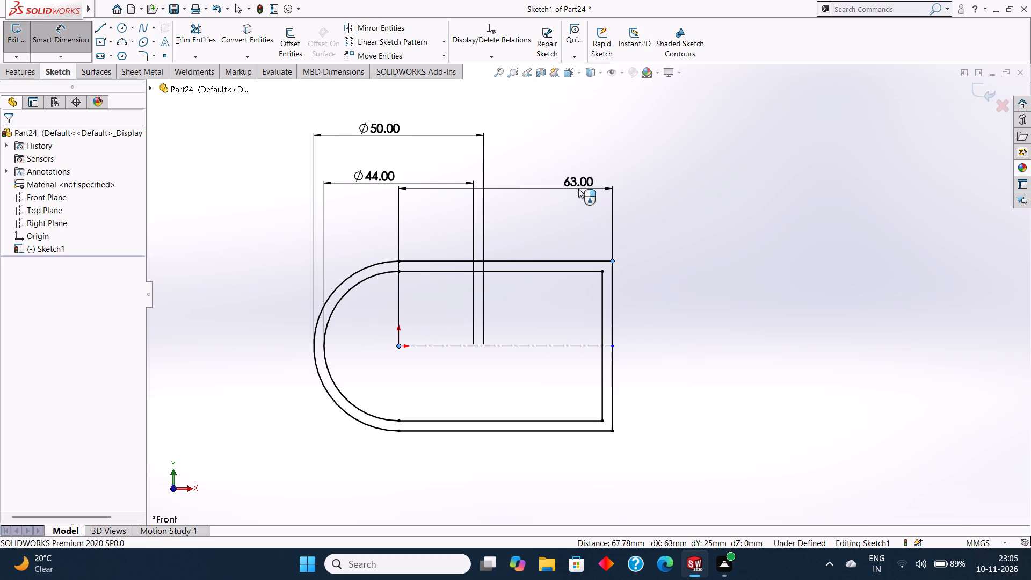
click(537, 171)
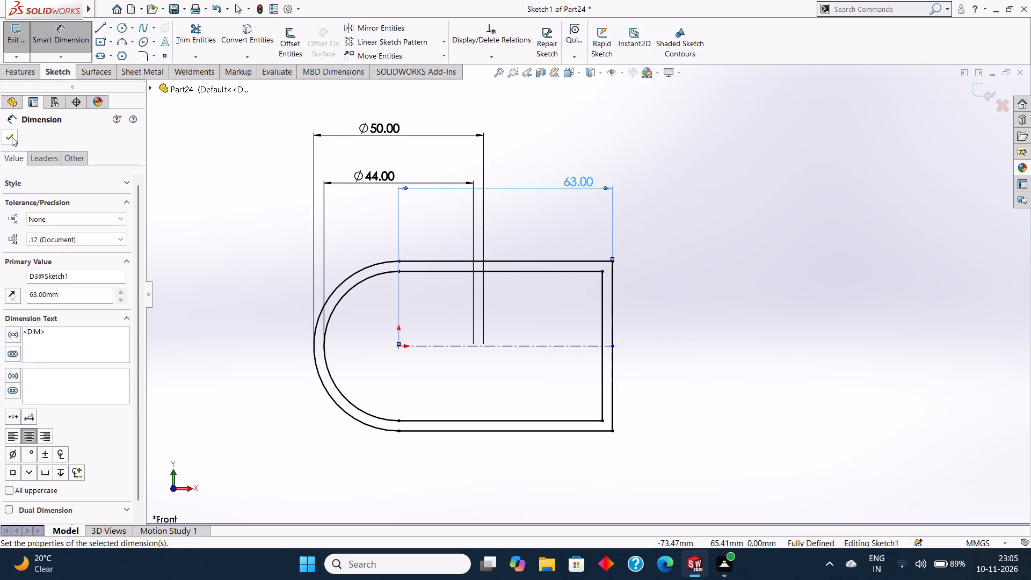
click(12, 140)
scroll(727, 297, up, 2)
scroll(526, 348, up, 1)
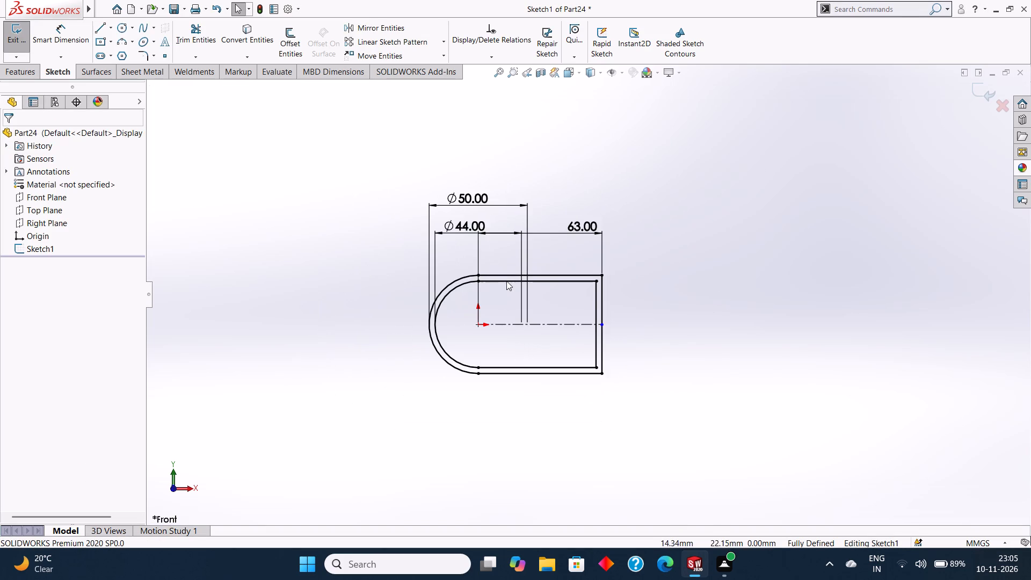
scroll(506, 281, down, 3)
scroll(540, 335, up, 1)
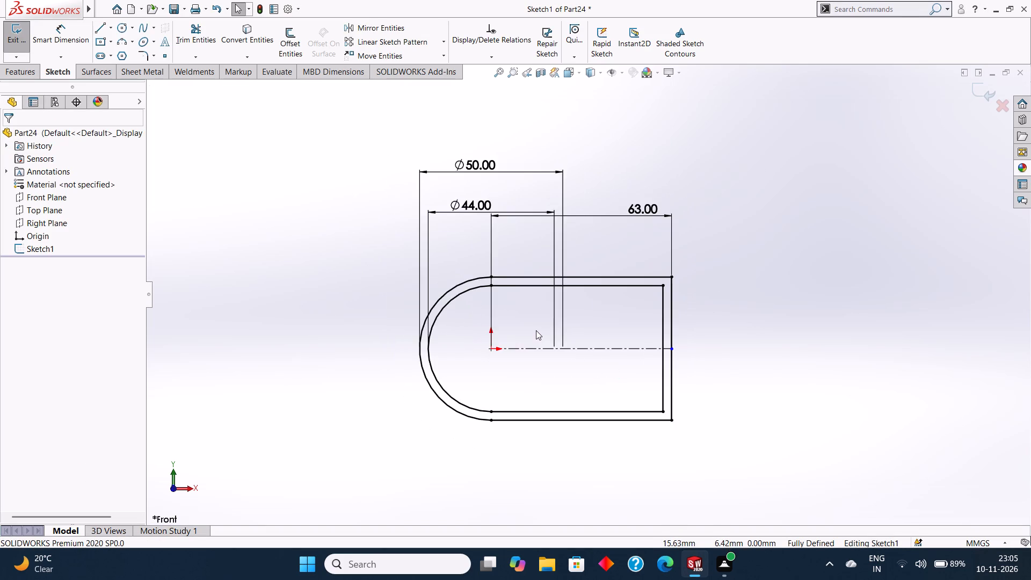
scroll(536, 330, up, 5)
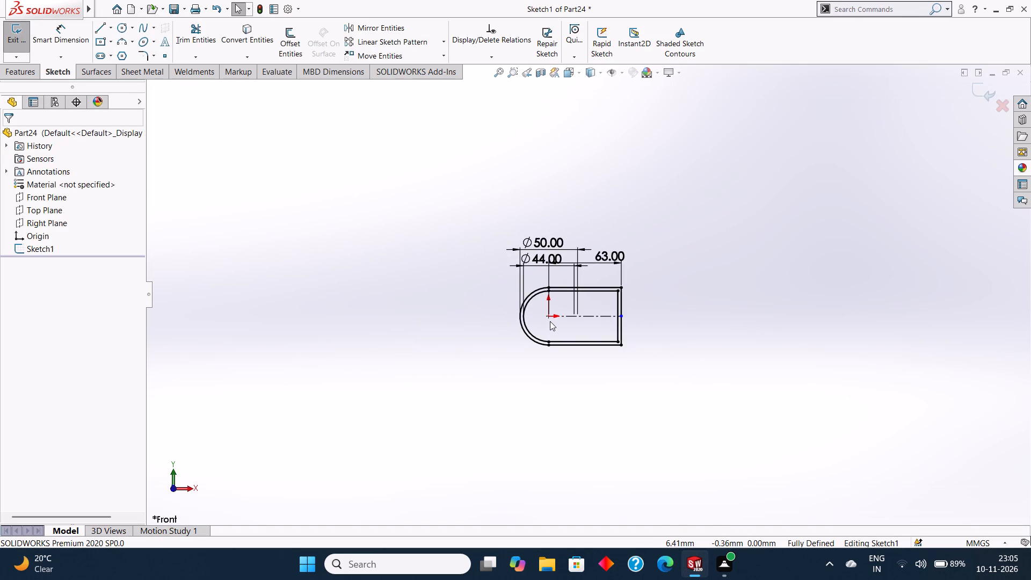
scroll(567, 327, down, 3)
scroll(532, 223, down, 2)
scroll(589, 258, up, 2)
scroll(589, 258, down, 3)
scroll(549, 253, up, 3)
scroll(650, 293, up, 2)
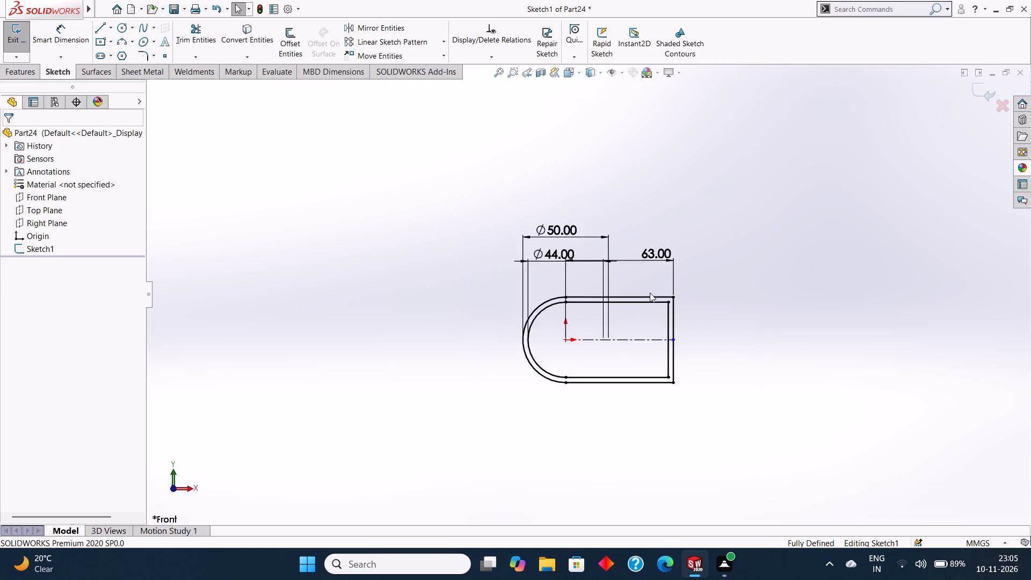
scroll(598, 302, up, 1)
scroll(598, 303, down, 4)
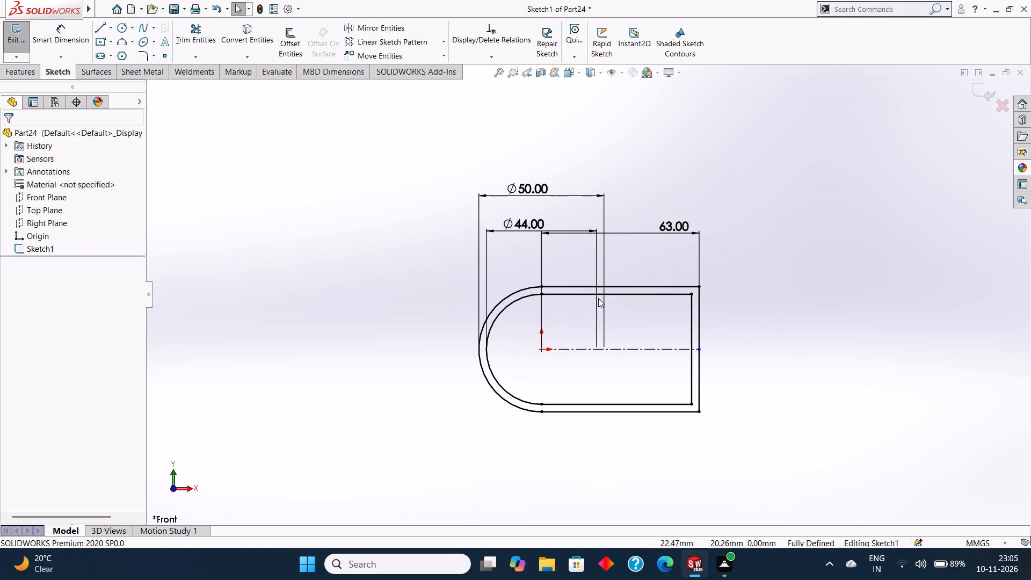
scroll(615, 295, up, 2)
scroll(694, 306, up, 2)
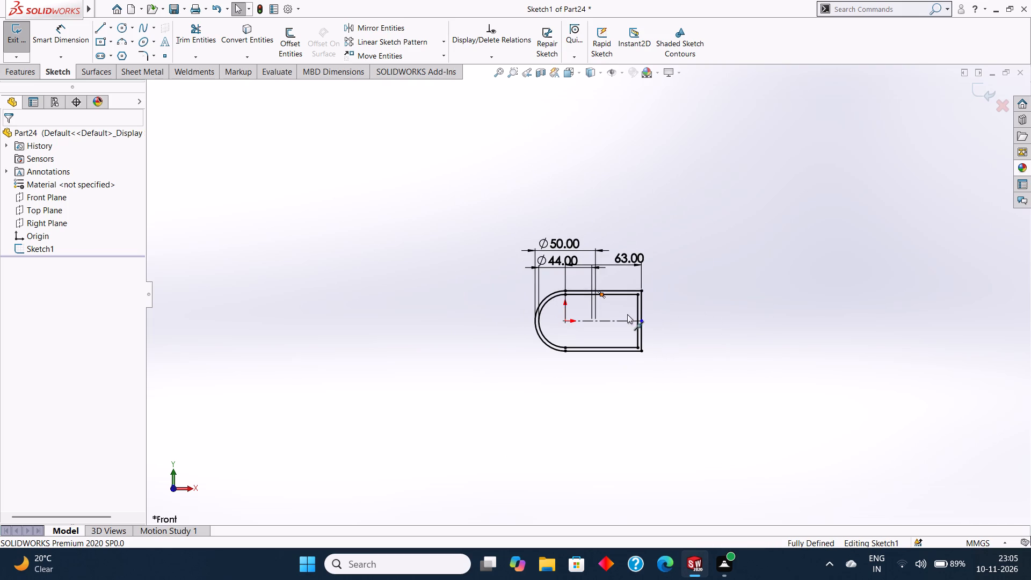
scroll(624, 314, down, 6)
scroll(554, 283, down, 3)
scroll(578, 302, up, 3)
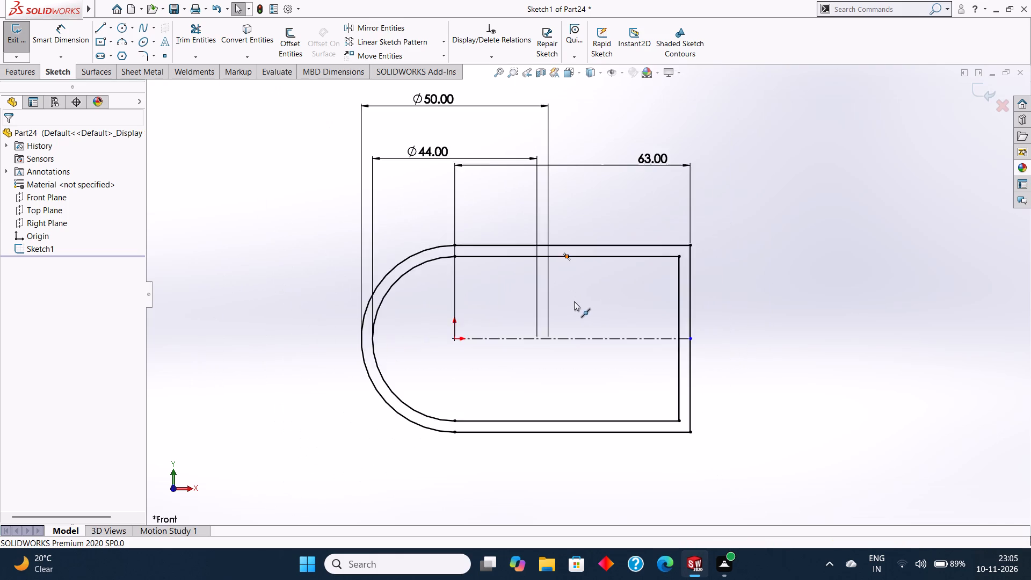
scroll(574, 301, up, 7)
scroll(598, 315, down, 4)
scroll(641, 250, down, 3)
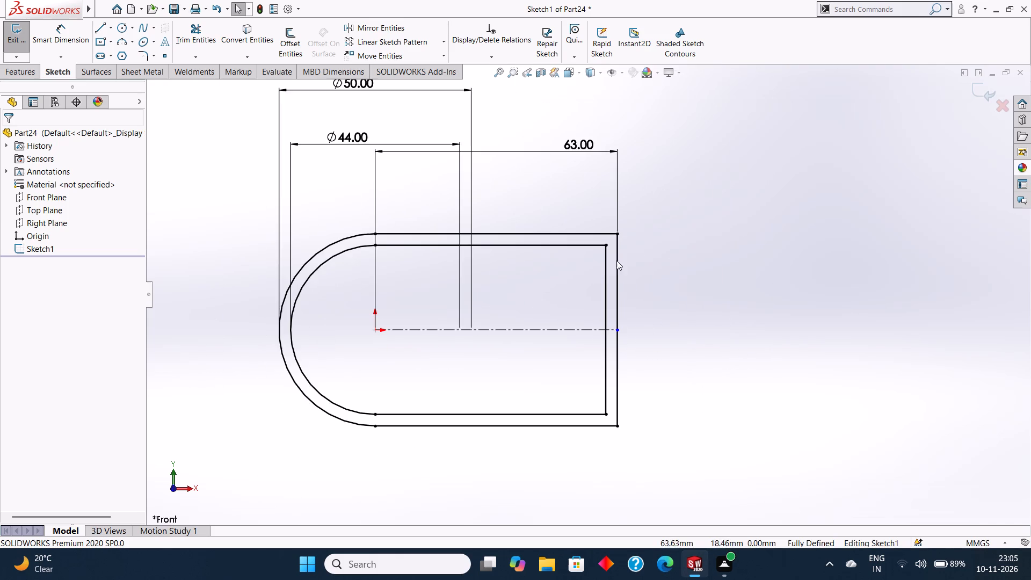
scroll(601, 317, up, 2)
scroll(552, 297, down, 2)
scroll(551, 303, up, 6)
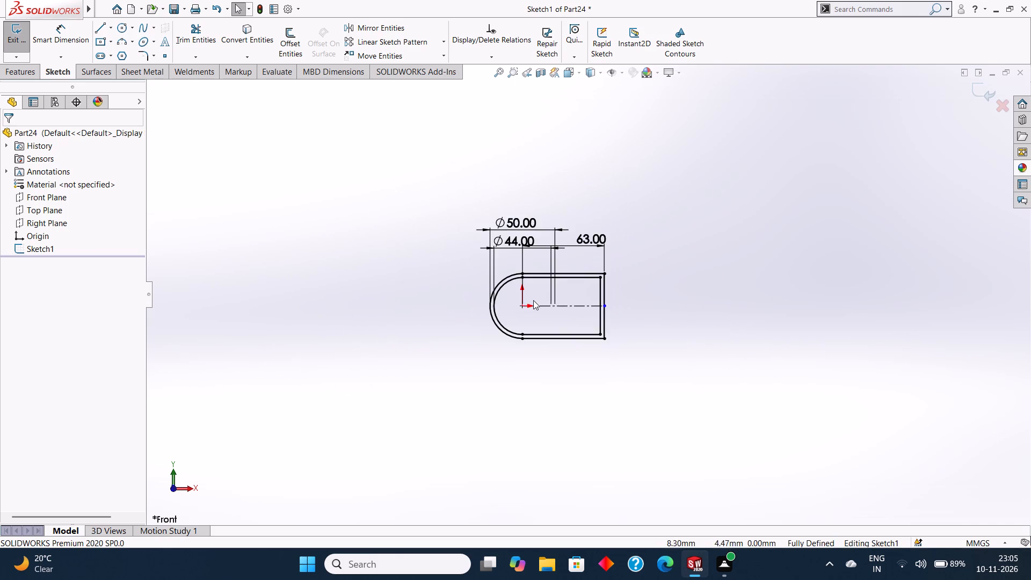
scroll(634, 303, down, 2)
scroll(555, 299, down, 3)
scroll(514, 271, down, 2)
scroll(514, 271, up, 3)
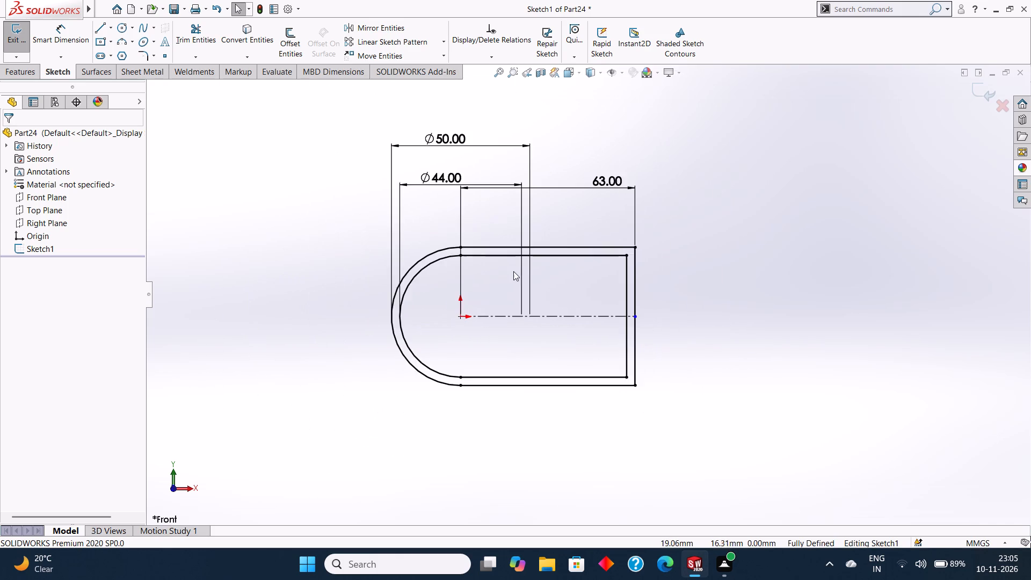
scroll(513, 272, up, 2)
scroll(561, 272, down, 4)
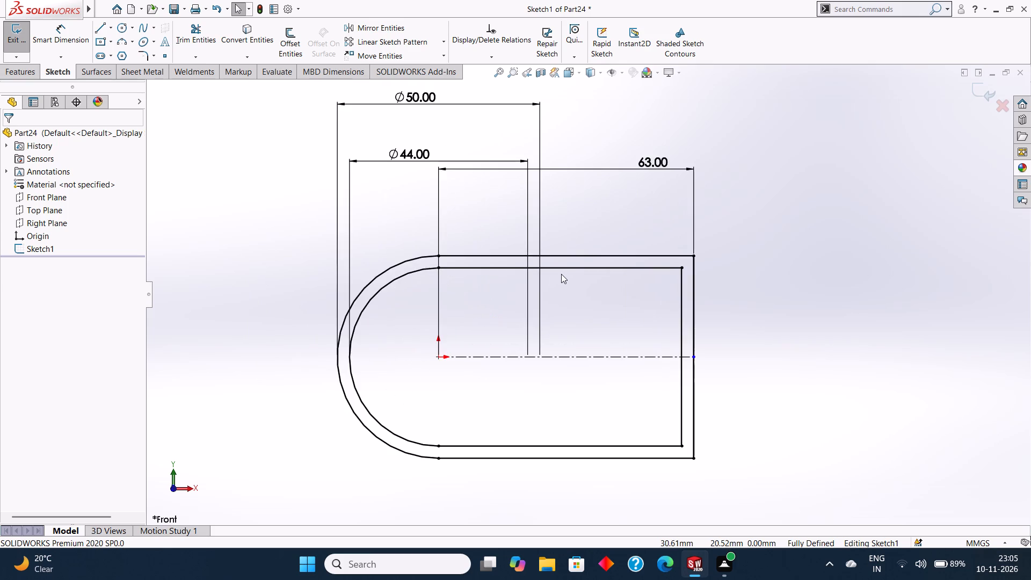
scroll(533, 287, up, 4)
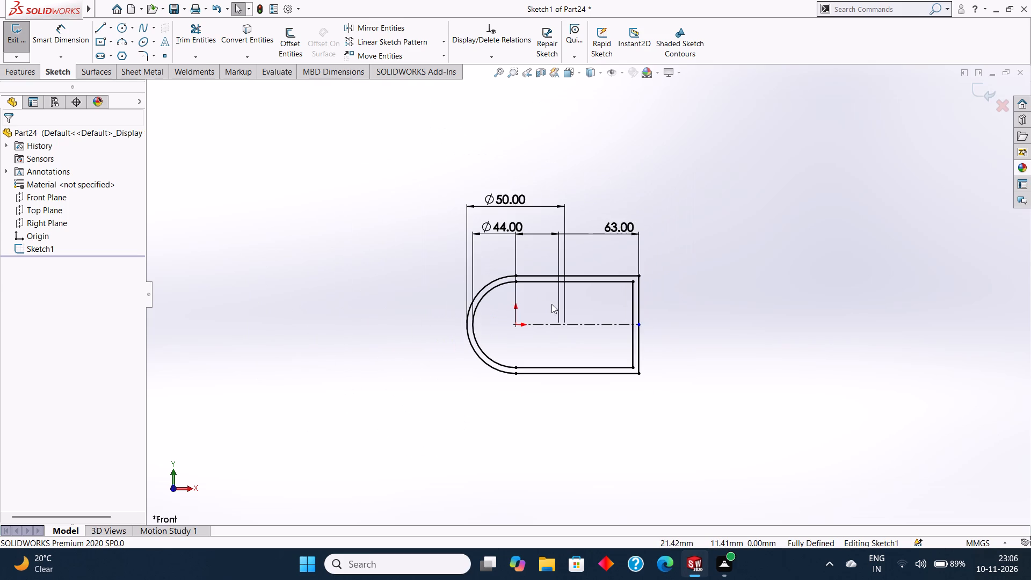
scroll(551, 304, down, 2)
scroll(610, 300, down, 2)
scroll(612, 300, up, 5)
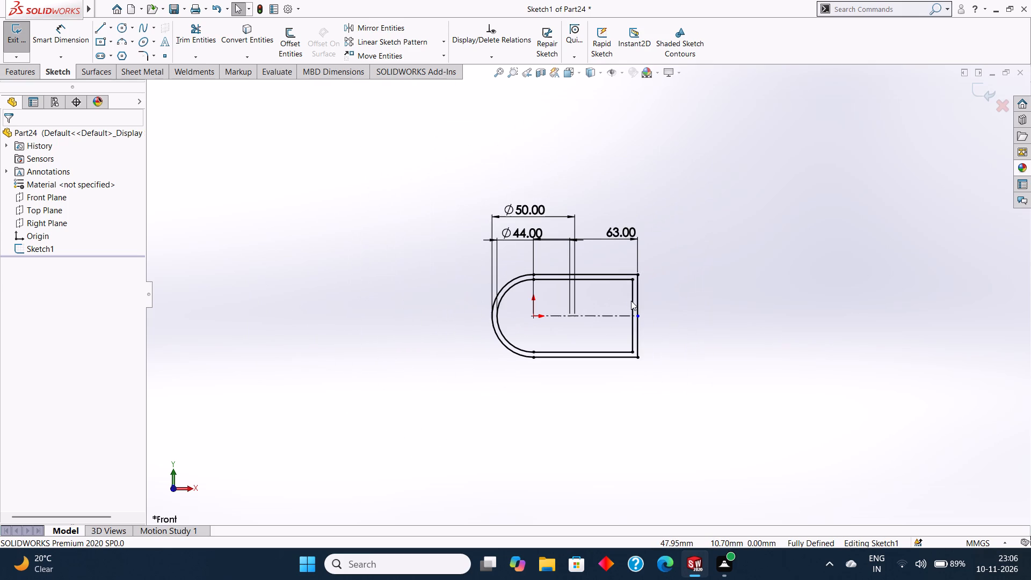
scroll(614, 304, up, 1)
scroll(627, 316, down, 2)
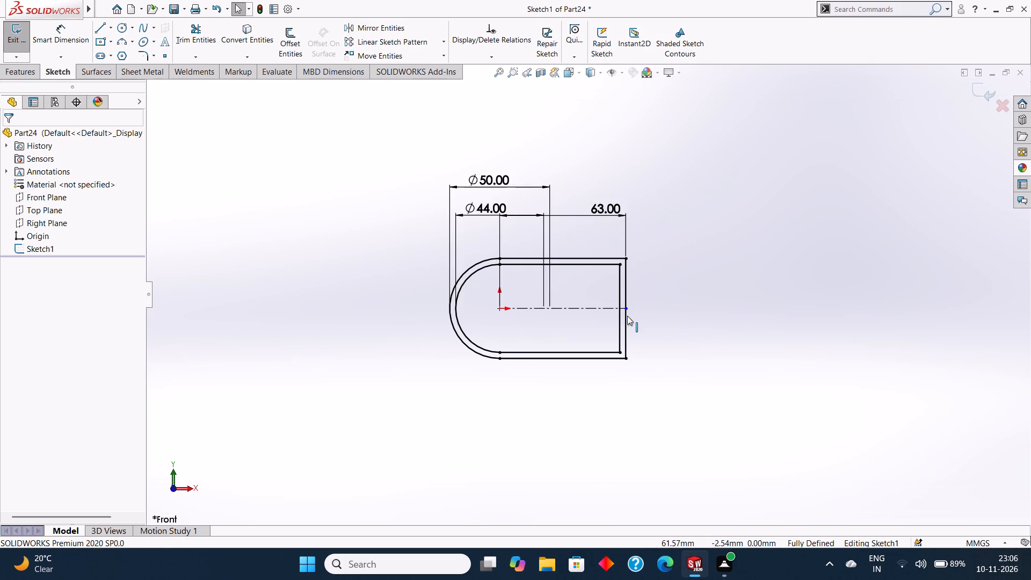
Trim away the horizontal centerline, including the short piece left between the inner and outer vertical lines.
click(200, 27)
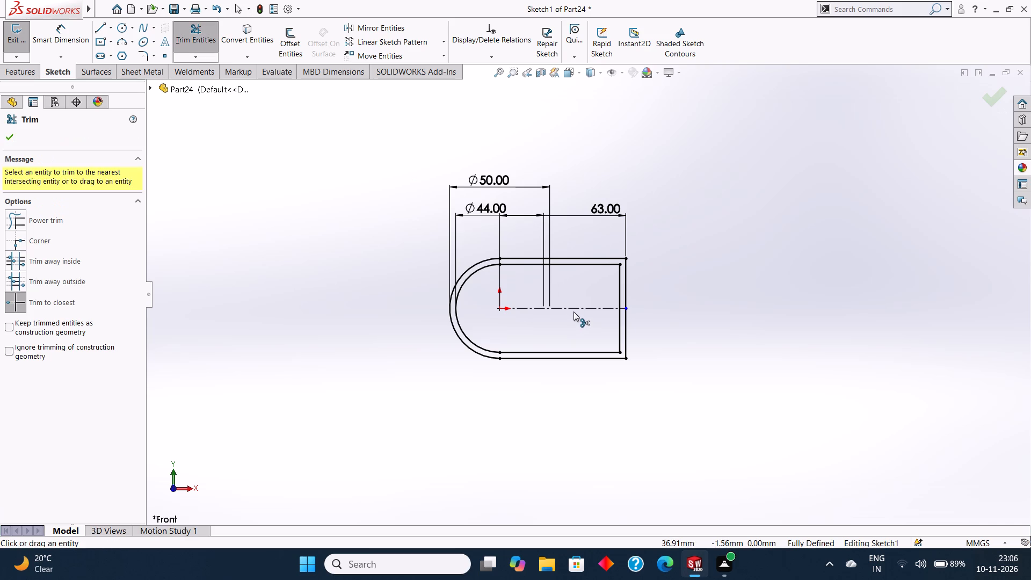
scroll(582, 311, down, 2)
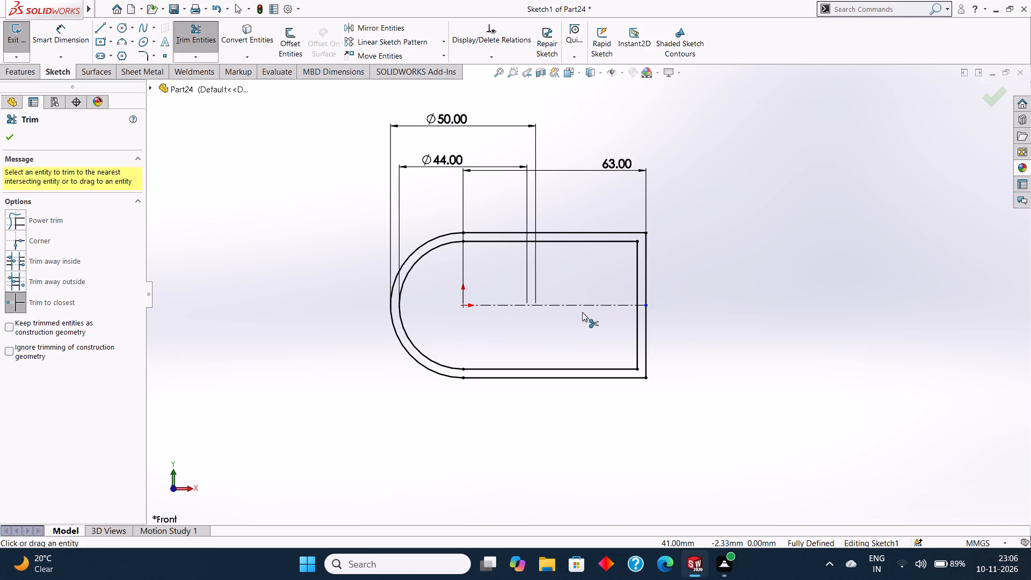
scroll(582, 312, up, 3)
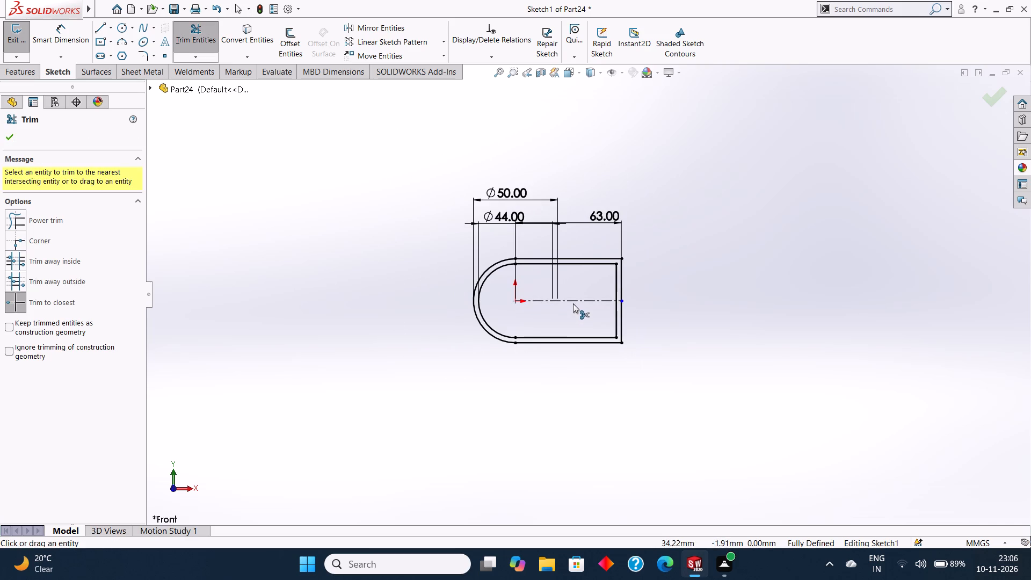
click(575, 300)
scroll(618, 309, down, 9)
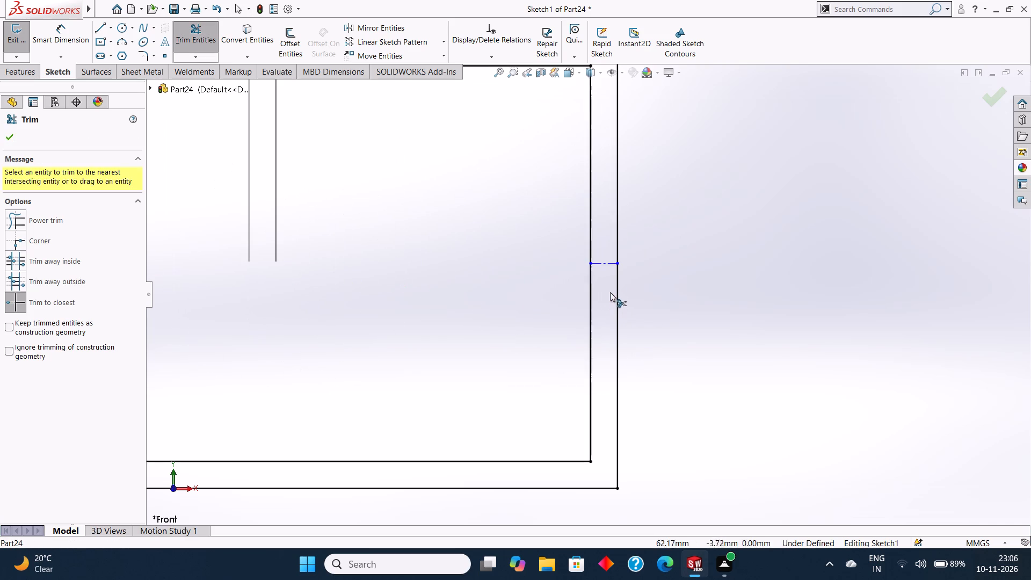
click(603, 263)
scroll(599, 299, up, 5)
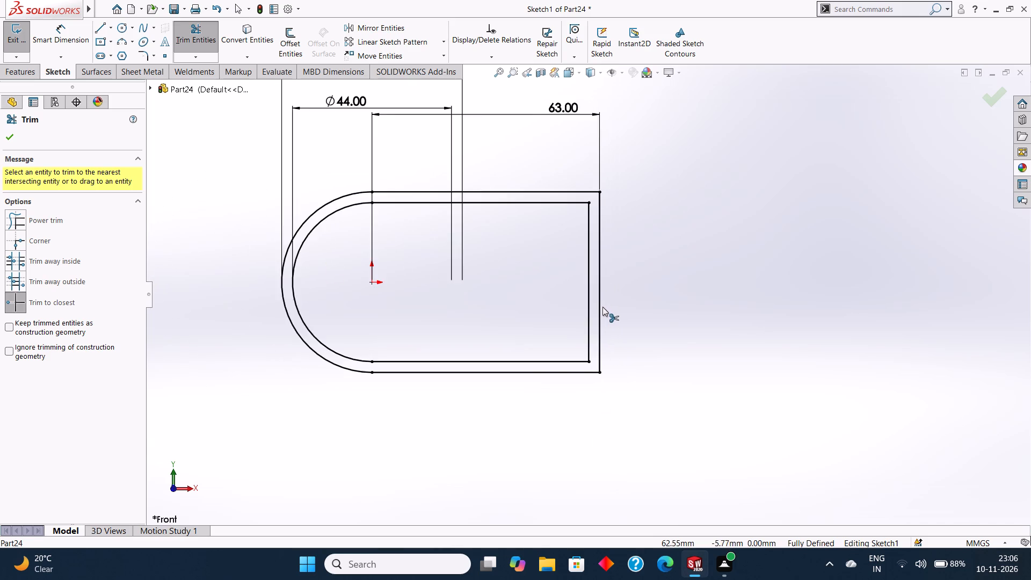
scroll(605, 309, up, 4)
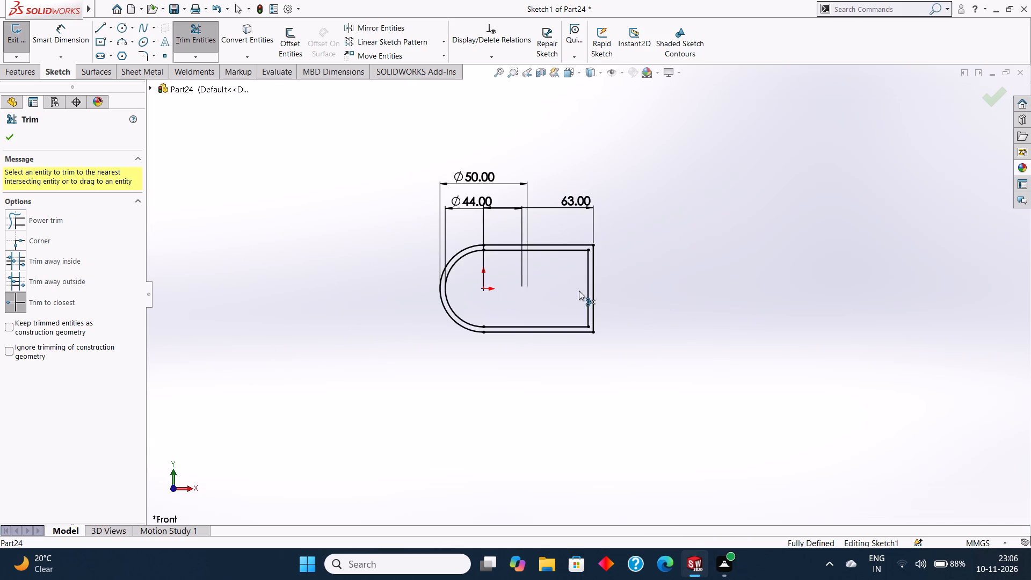
click(8, 131)
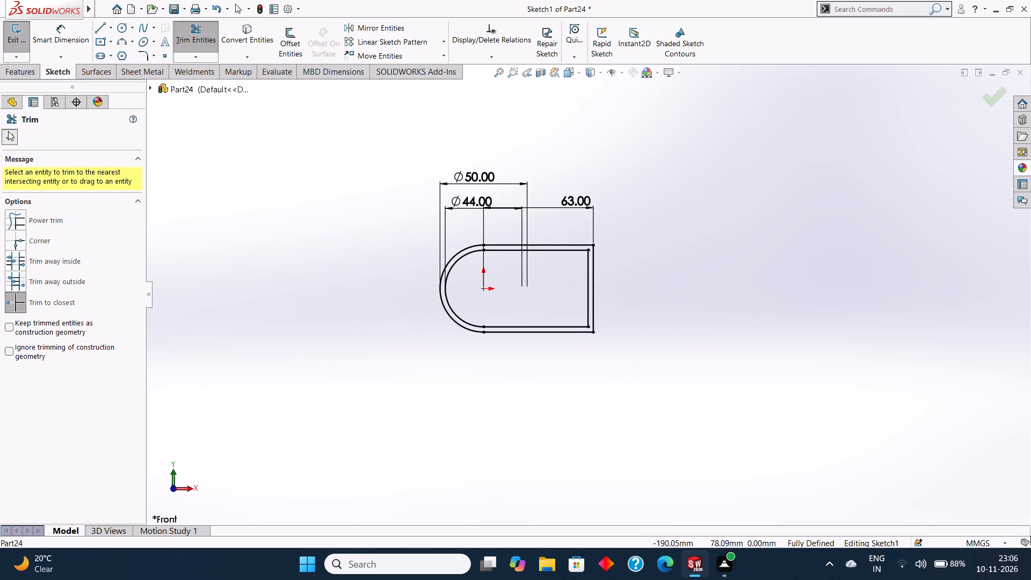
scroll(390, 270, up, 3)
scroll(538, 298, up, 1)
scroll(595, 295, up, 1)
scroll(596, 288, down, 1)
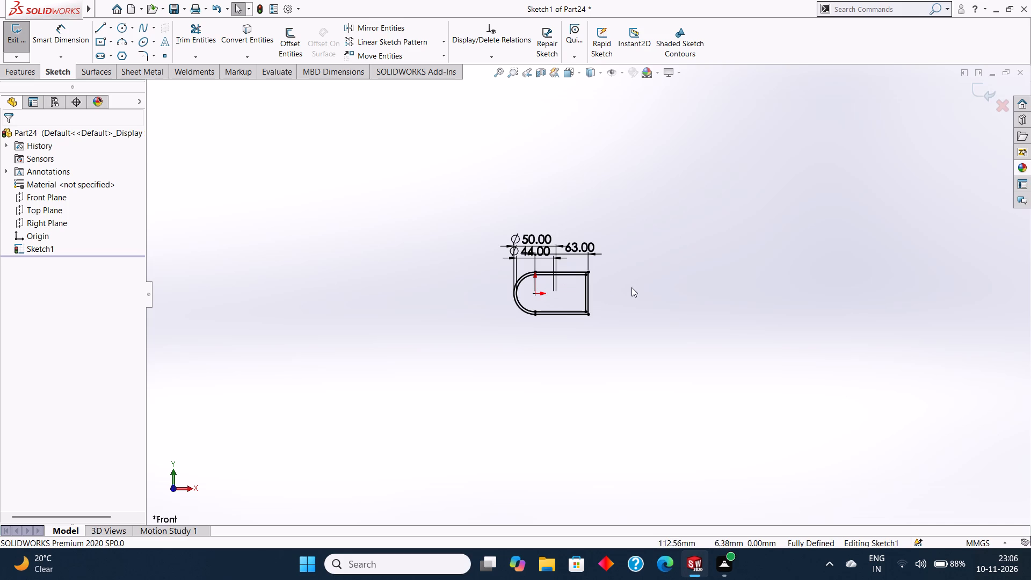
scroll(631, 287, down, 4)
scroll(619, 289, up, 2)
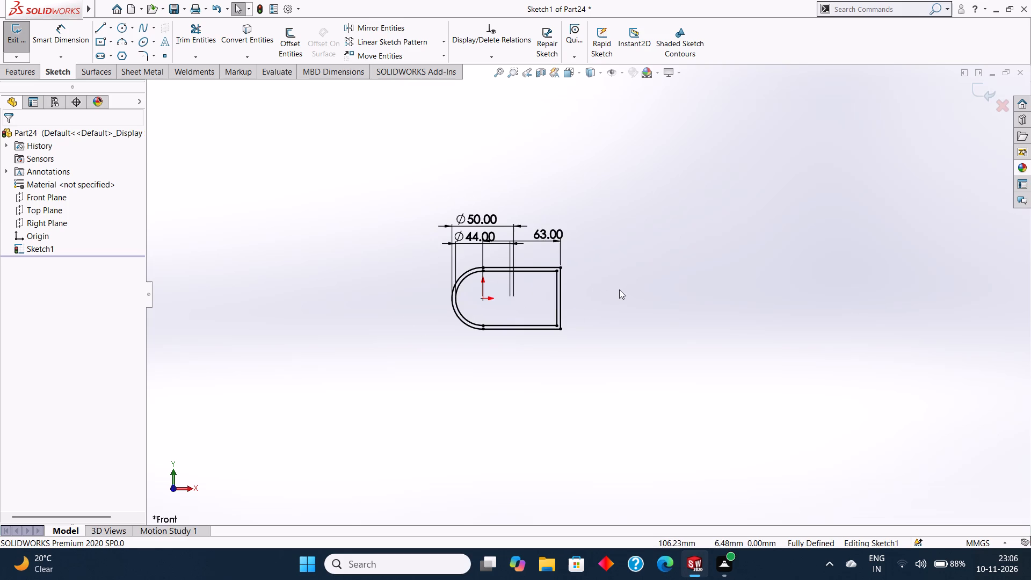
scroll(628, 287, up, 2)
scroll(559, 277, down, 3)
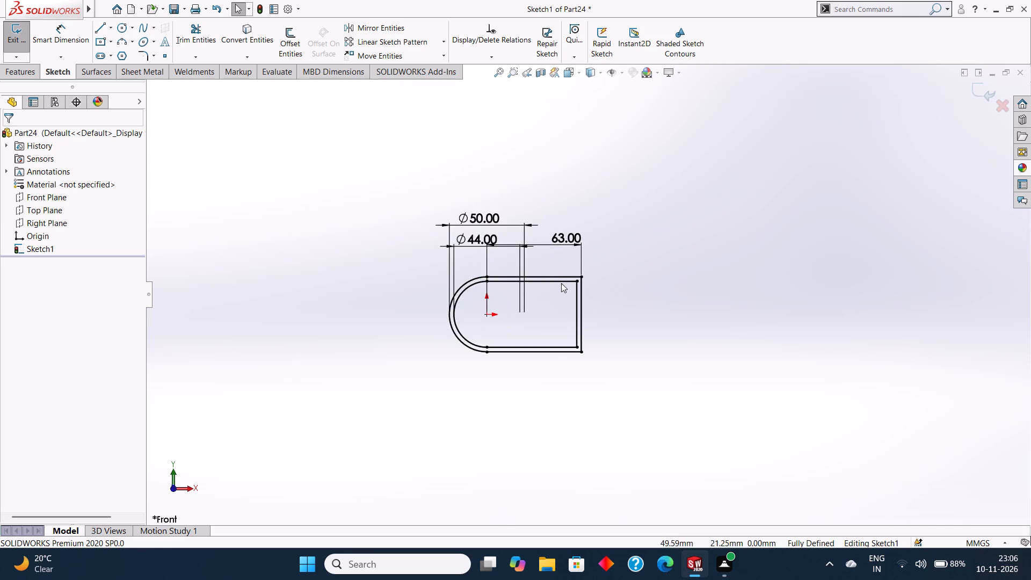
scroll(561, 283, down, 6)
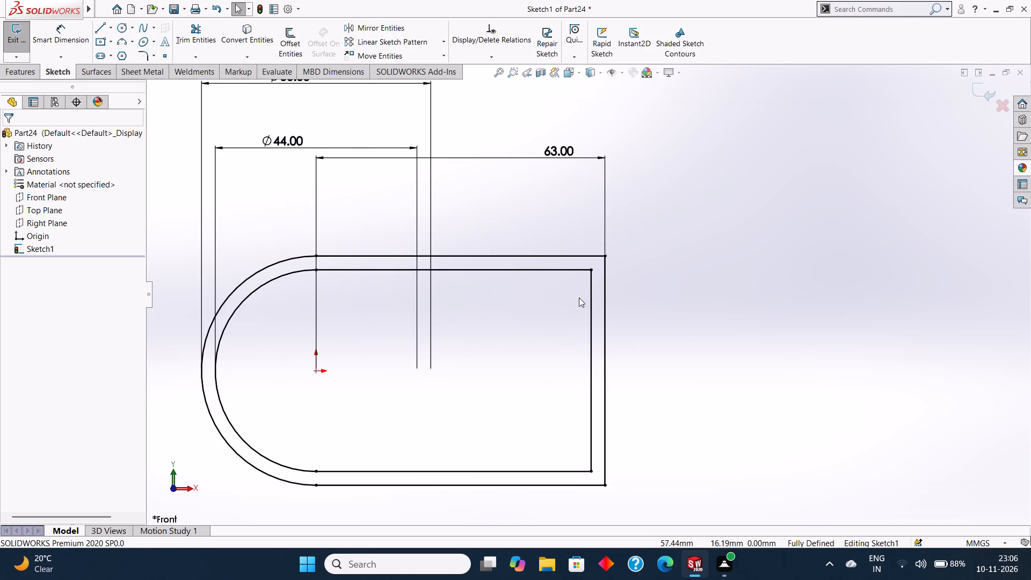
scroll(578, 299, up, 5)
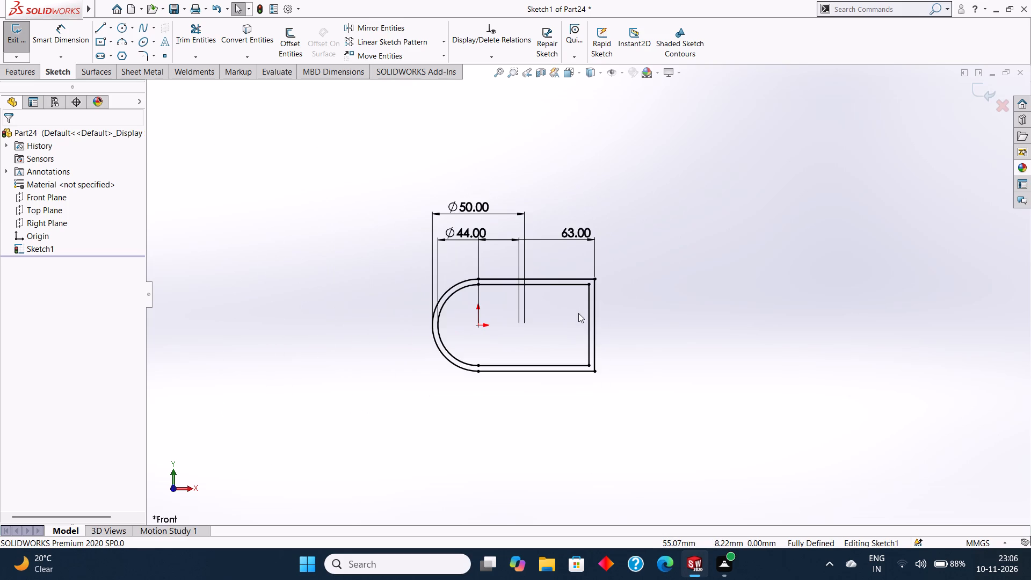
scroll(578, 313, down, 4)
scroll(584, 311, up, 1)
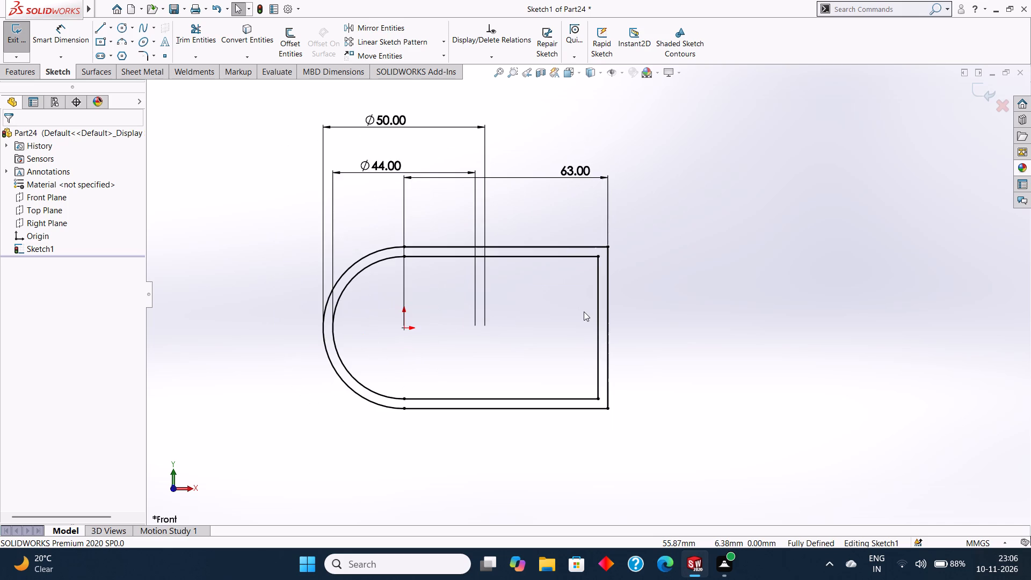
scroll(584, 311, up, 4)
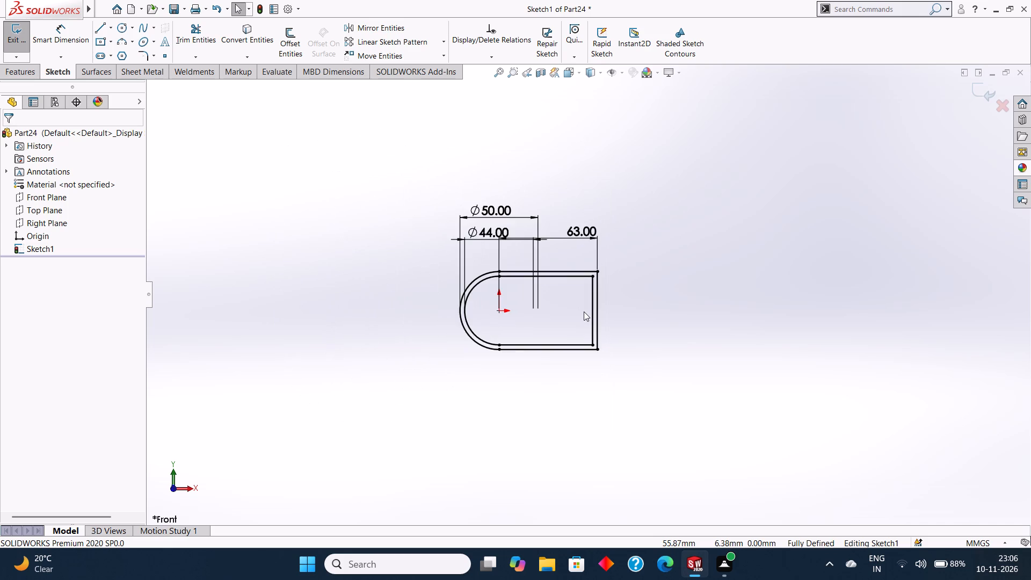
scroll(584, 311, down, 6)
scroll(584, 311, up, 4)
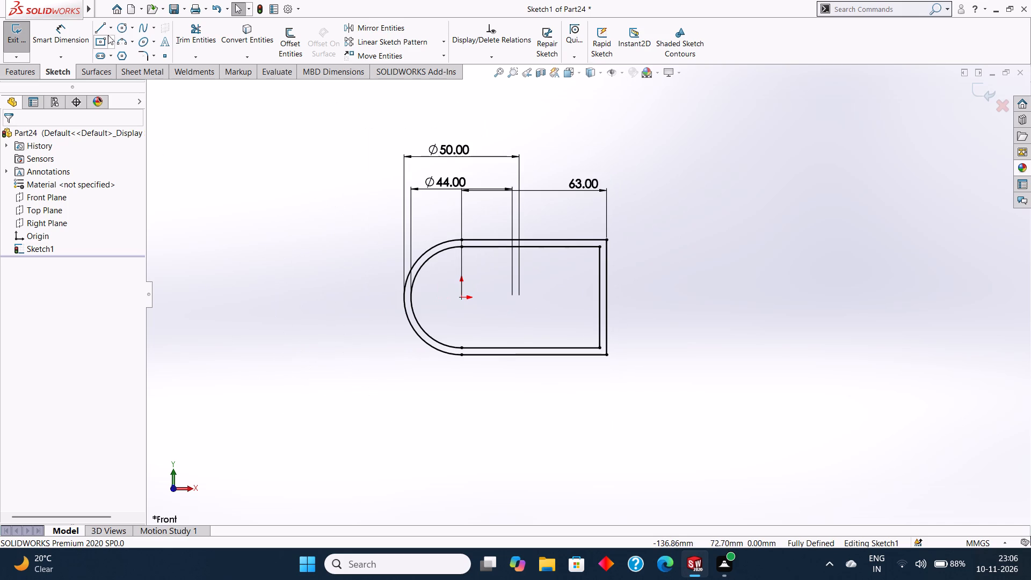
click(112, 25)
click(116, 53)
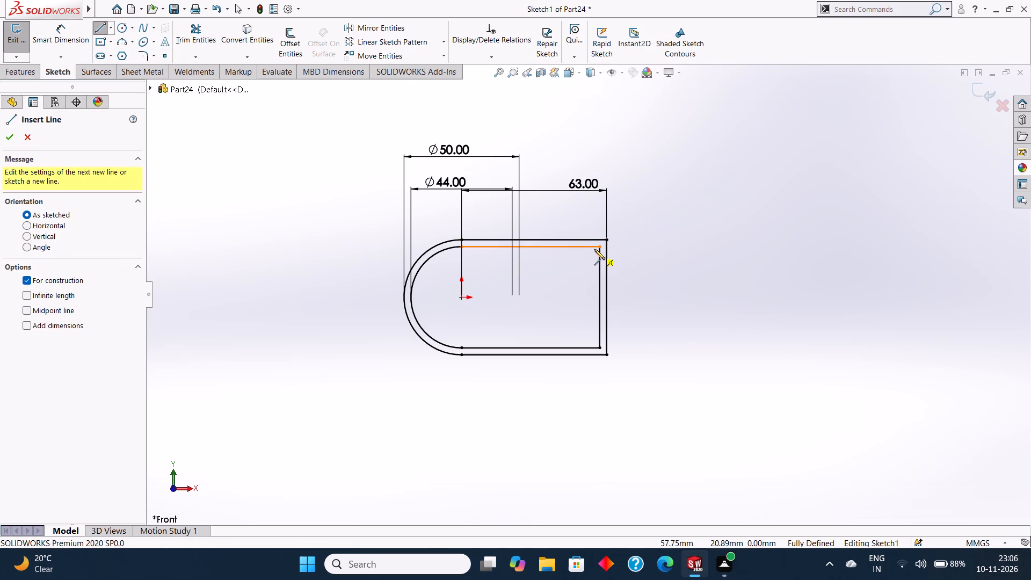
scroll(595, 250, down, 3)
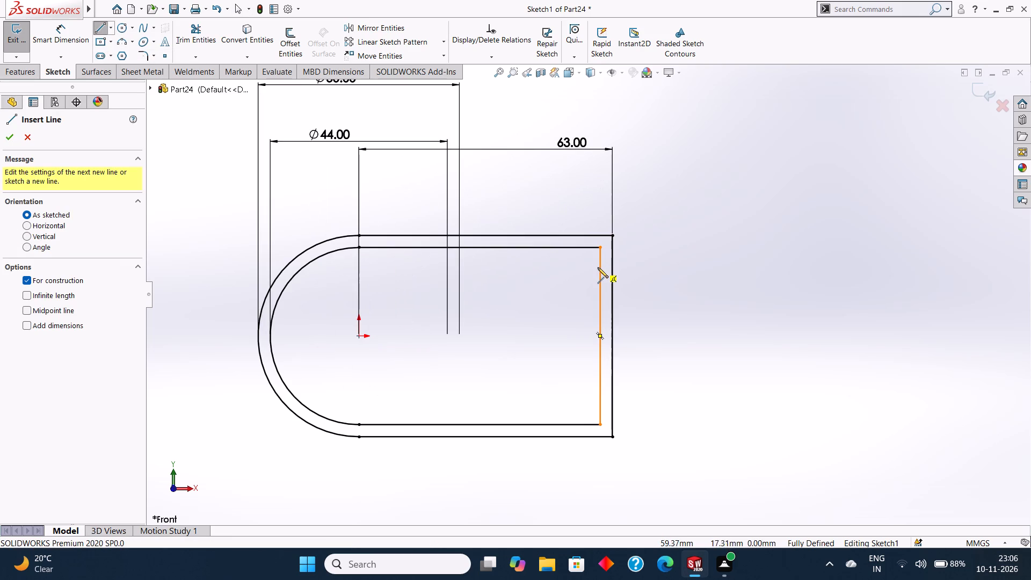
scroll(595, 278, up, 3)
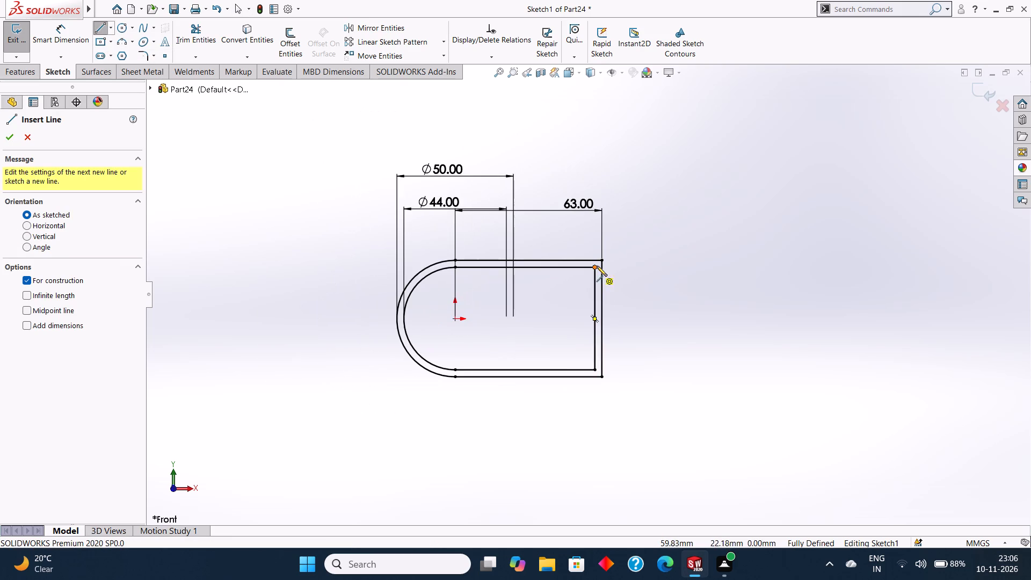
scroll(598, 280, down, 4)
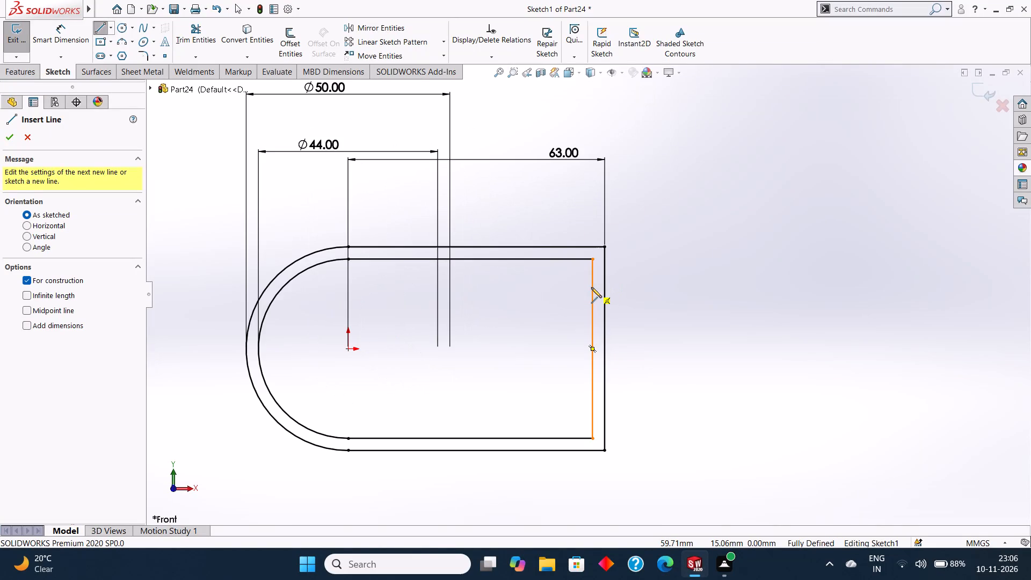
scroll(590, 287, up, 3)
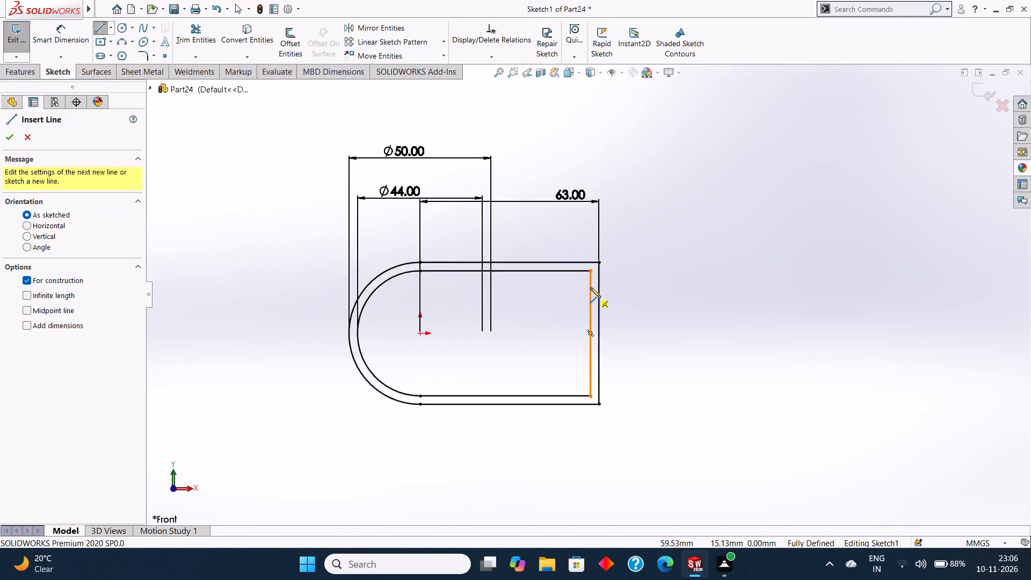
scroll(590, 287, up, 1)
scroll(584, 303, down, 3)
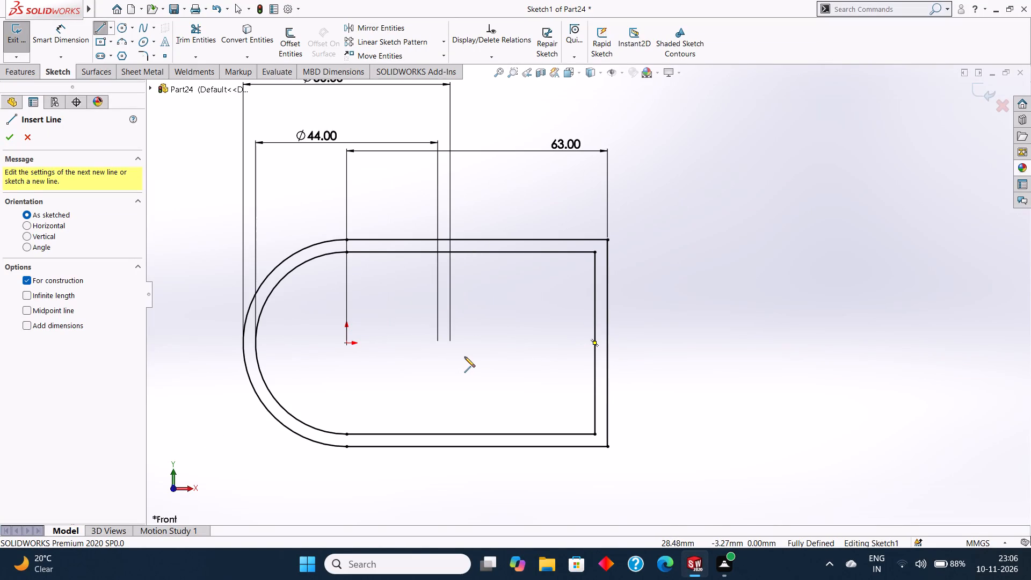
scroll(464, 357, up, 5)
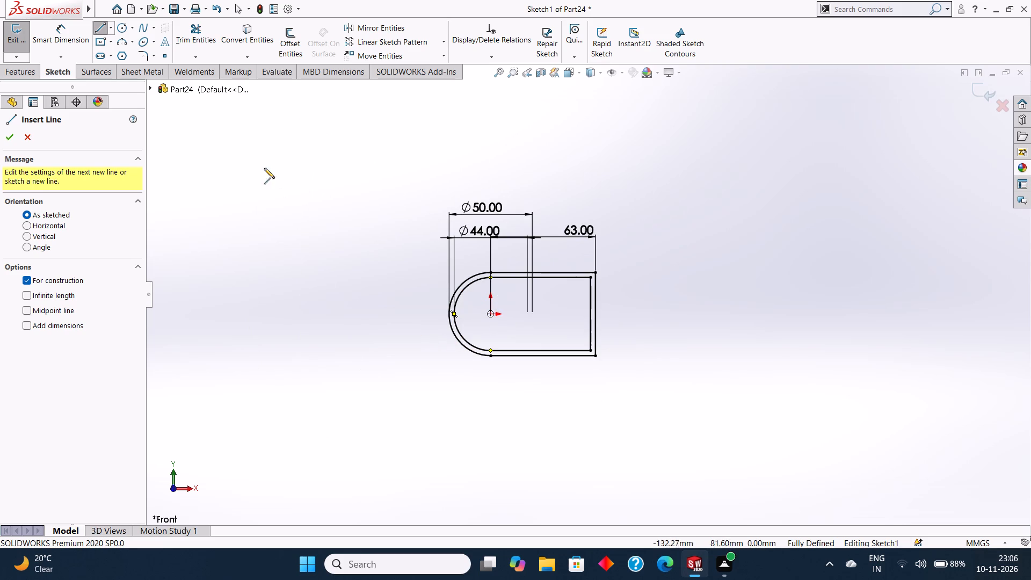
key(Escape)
Draw connected centerlines from the origin: 36 mm and 20 mm horizontally toward the straight end, ending with 34 mm (68/2) vertically downward.
click(111, 24)
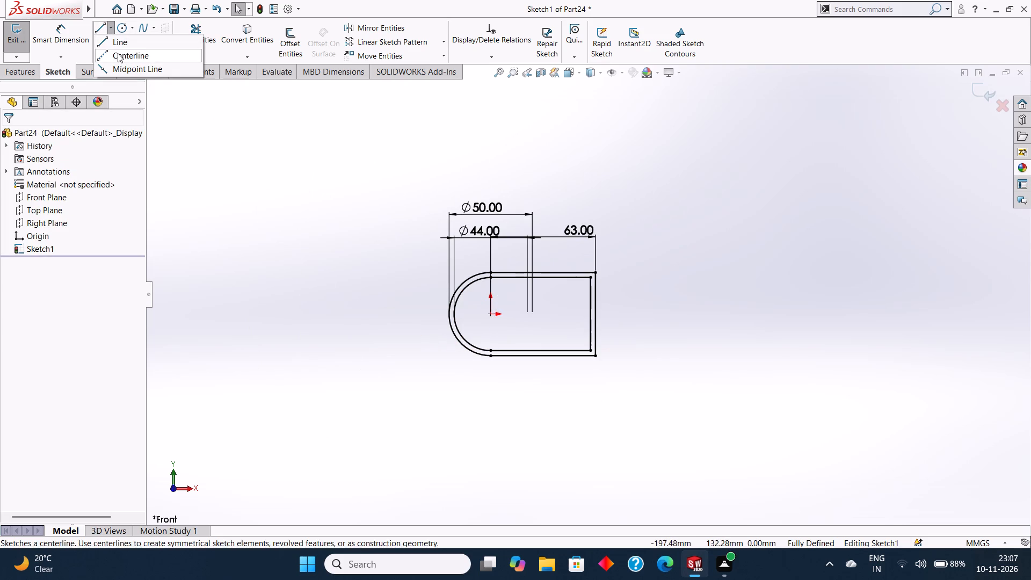
click(118, 53)
scroll(534, 322, down, 3)
click(469, 303)
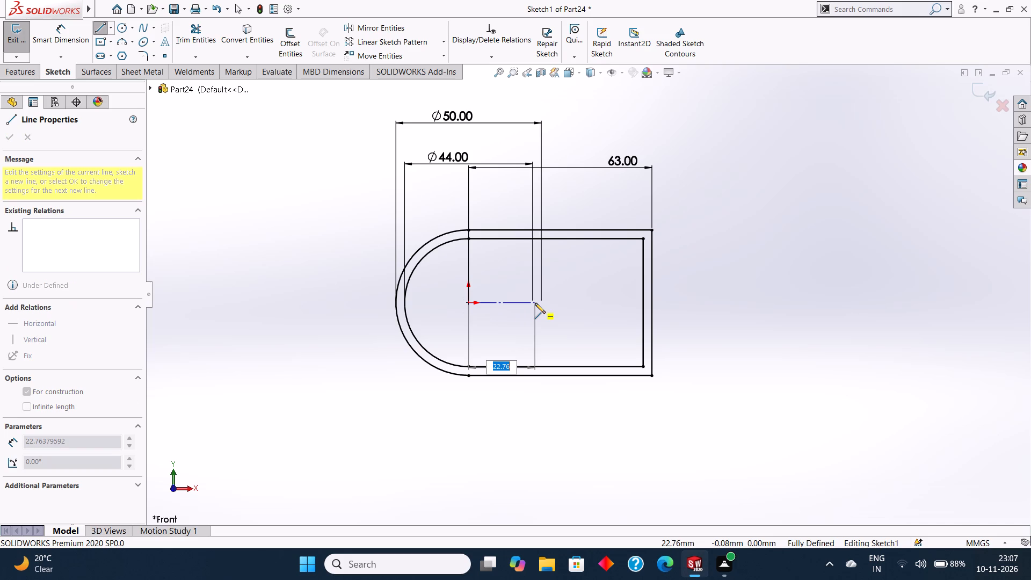
text(36)
key(Return)
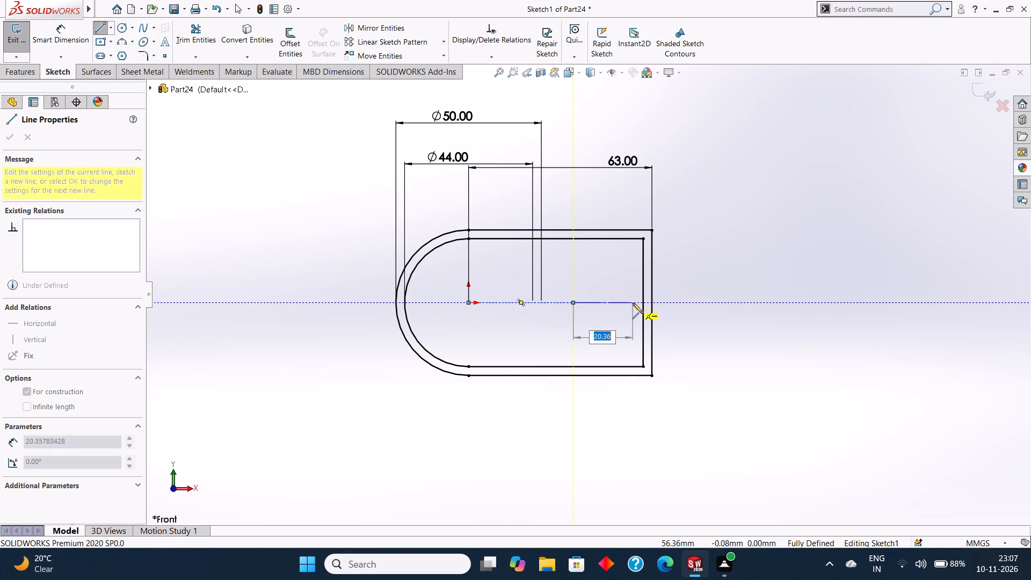
text(20)
key(Return)
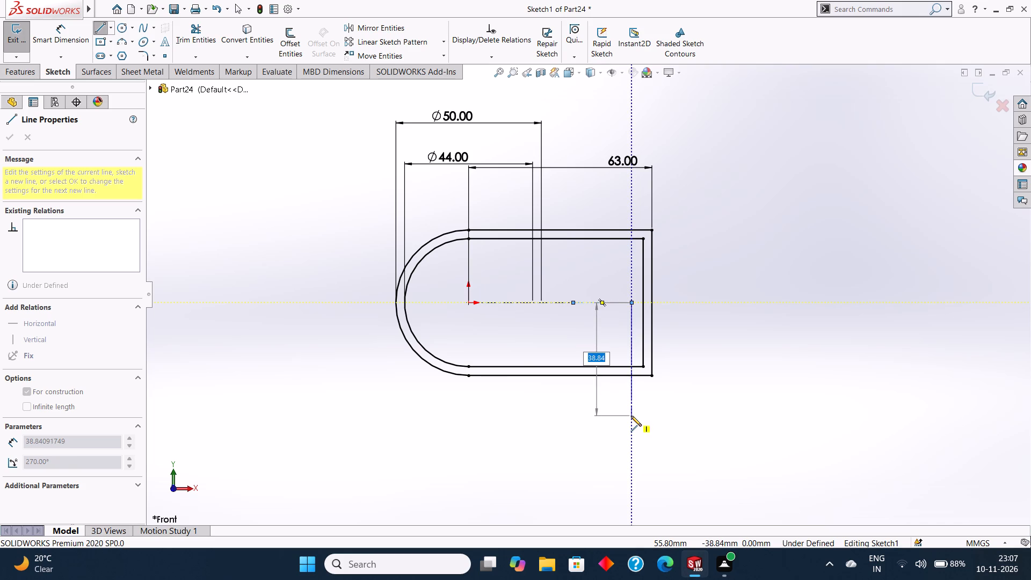
text(68/2)
key(Return)
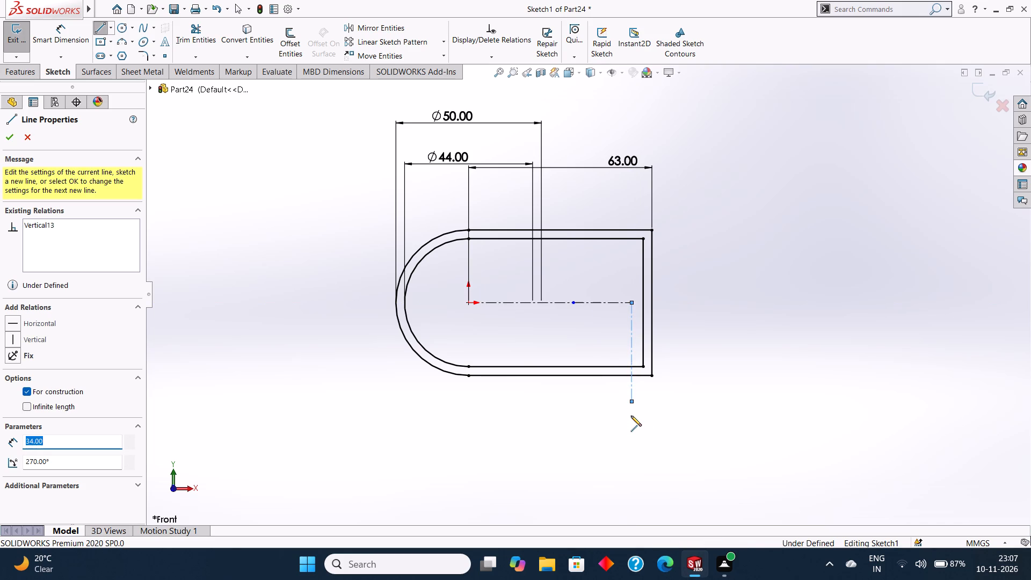
key(Escape)
key(Escape)
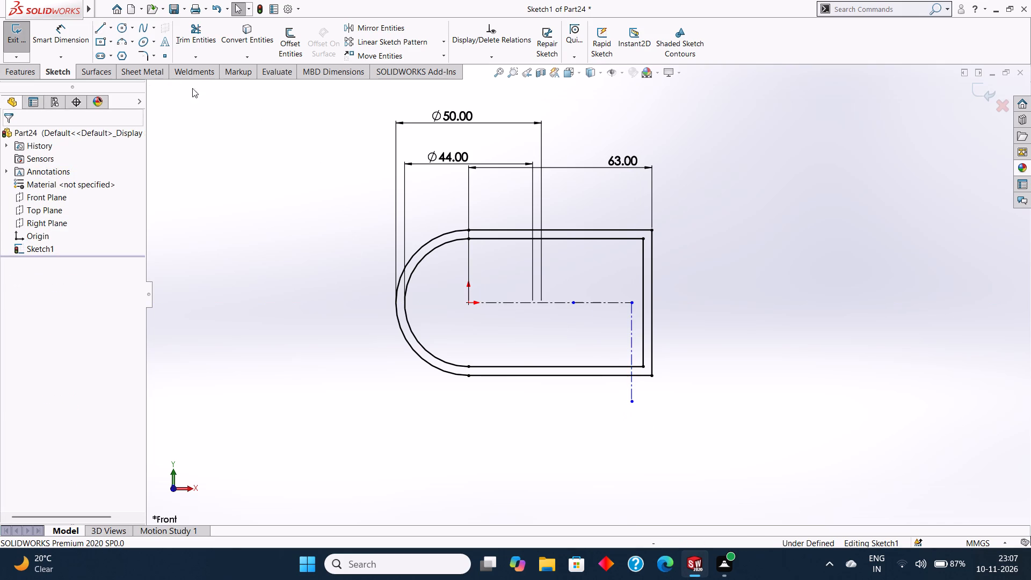
Sketch a circle of radius 7 mm centered on the lower end of the vertical centerline.
click(119, 30)
scroll(633, 408, down, 1)
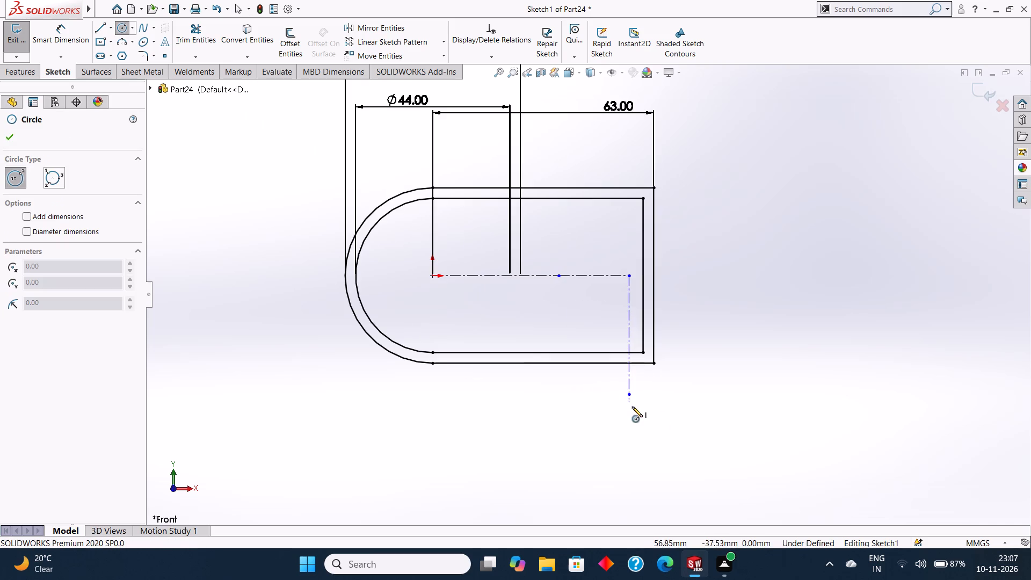
scroll(652, 401, down, 1)
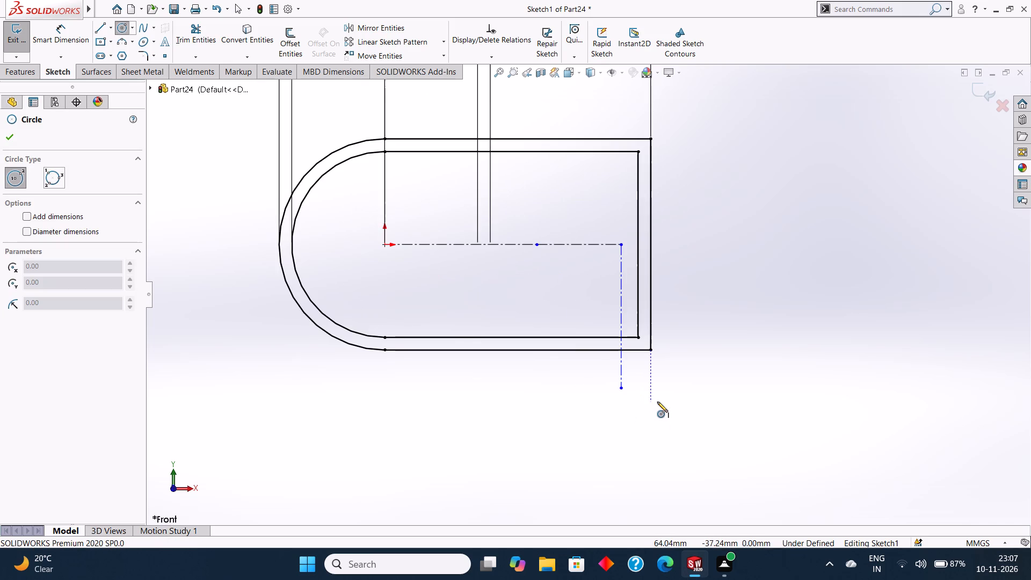
scroll(657, 402, down, 3)
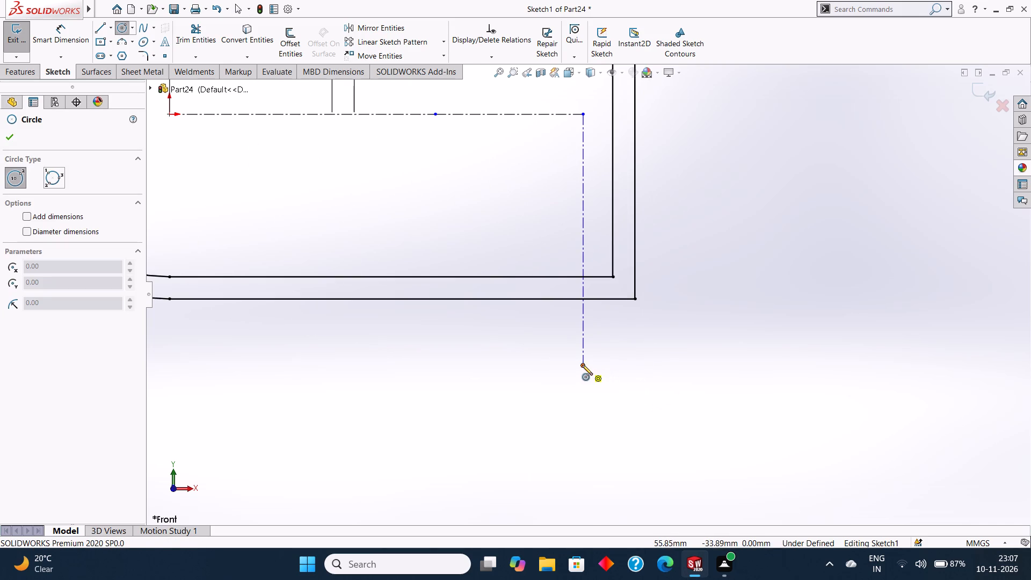
drag(582, 365, 626, 390)
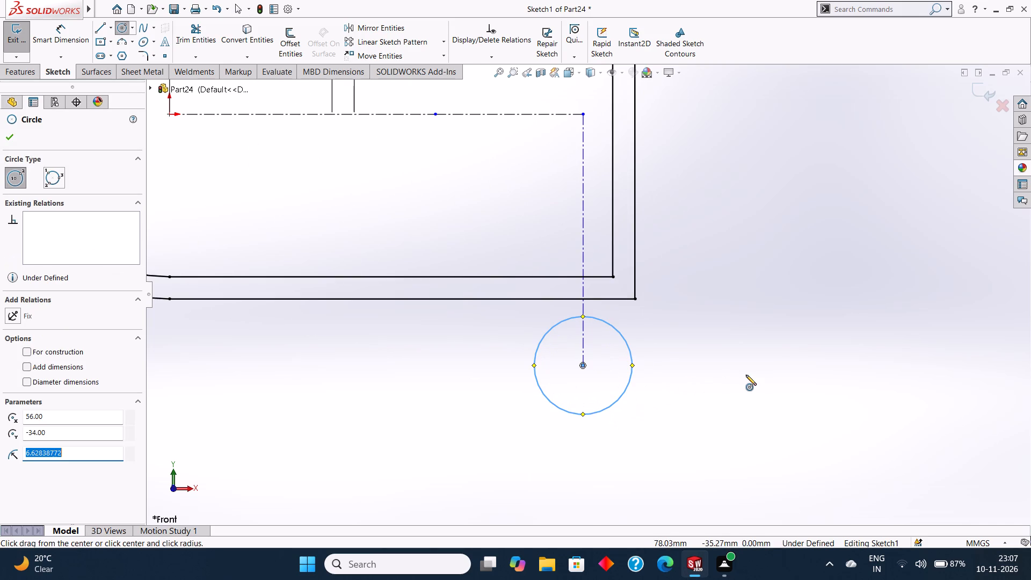
key(BackSpace)
key(7)
key(Return)
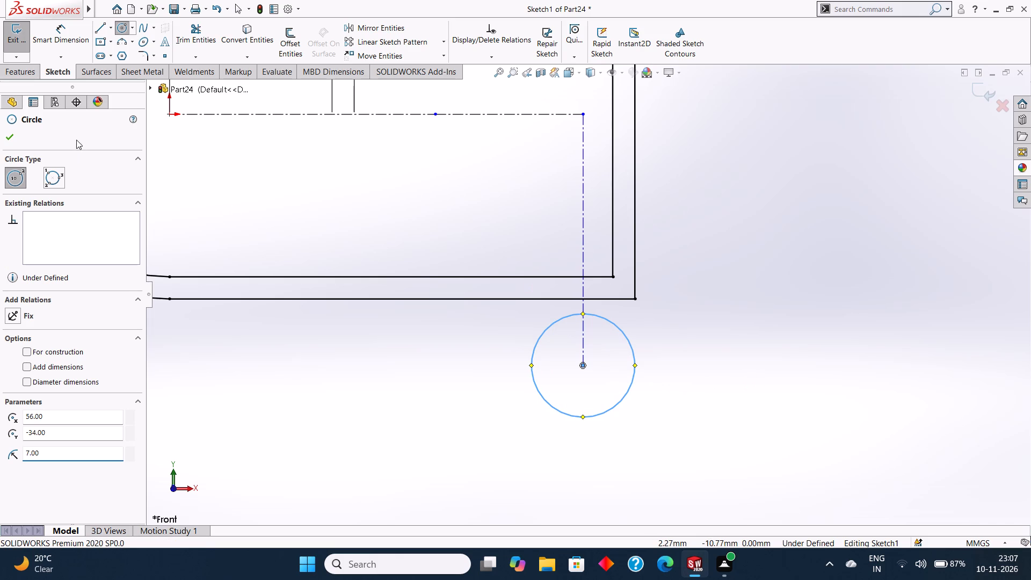
click(12, 134)
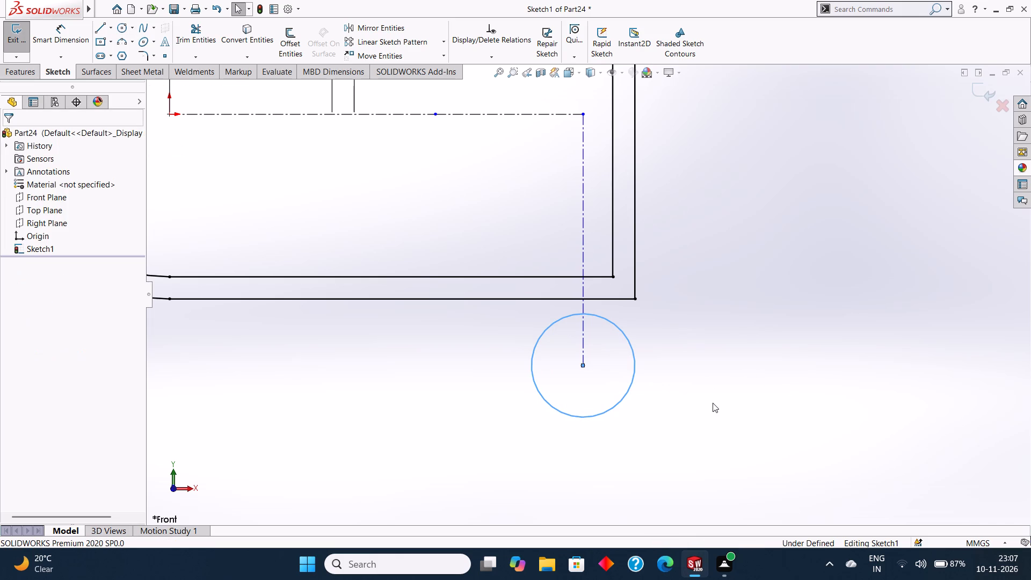
key(Escape)
key(Escape)
Dimension the diameter of the circle below the profile.
click(75, 26)
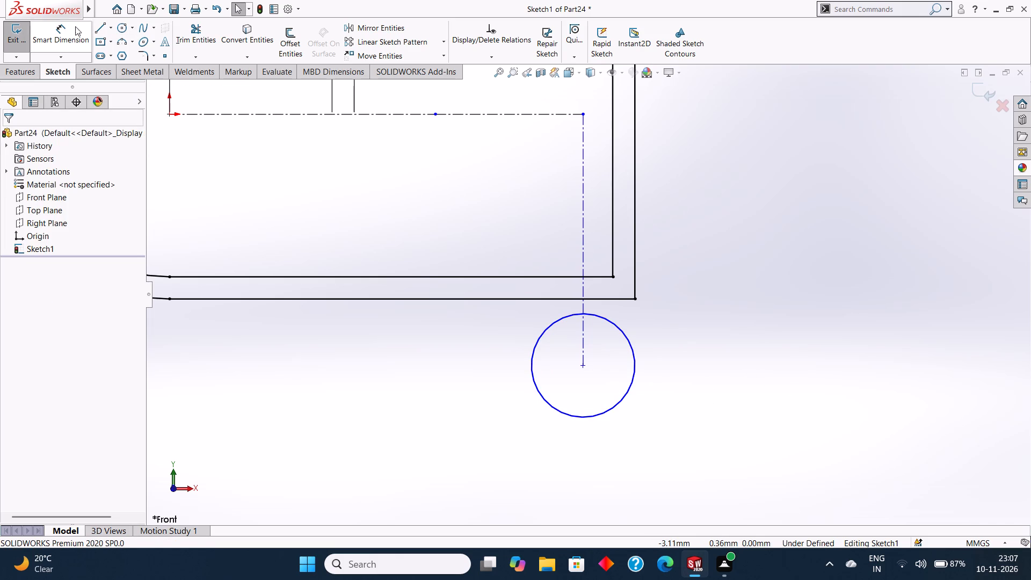
click(596, 316)
click(756, 351)
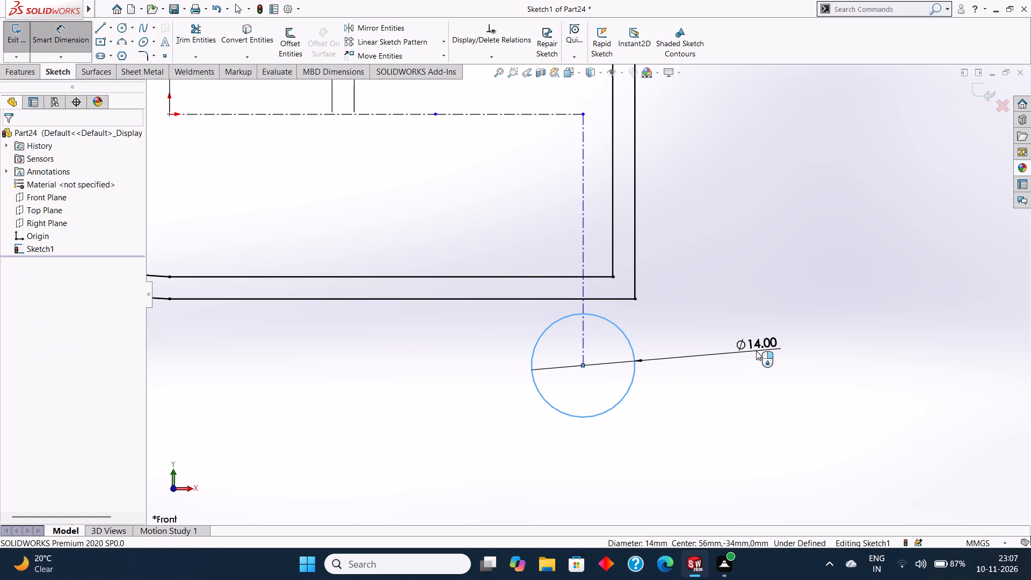
click(710, 337)
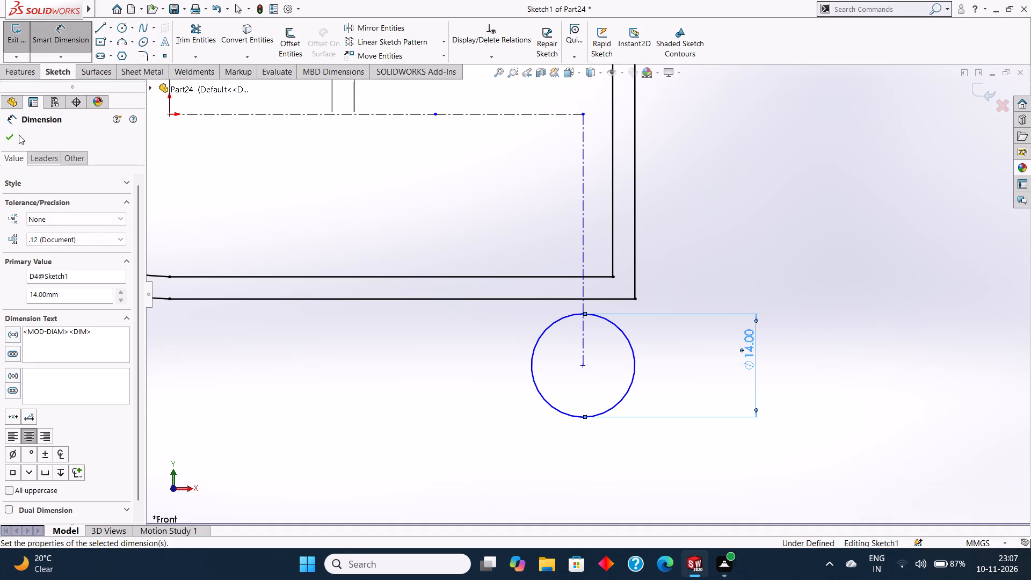
click(14, 140)
Dimension the horizontal distance from the origin to the circle's center, placing it below the circle.
click(63, 33)
scroll(318, 149, up, 2)
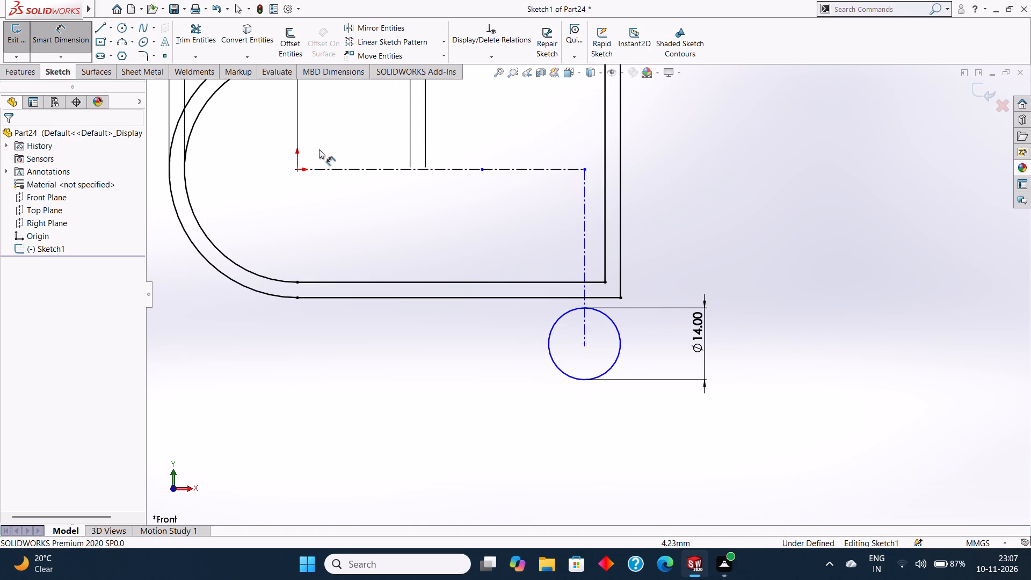
click(296, 170)
click(585, 344)
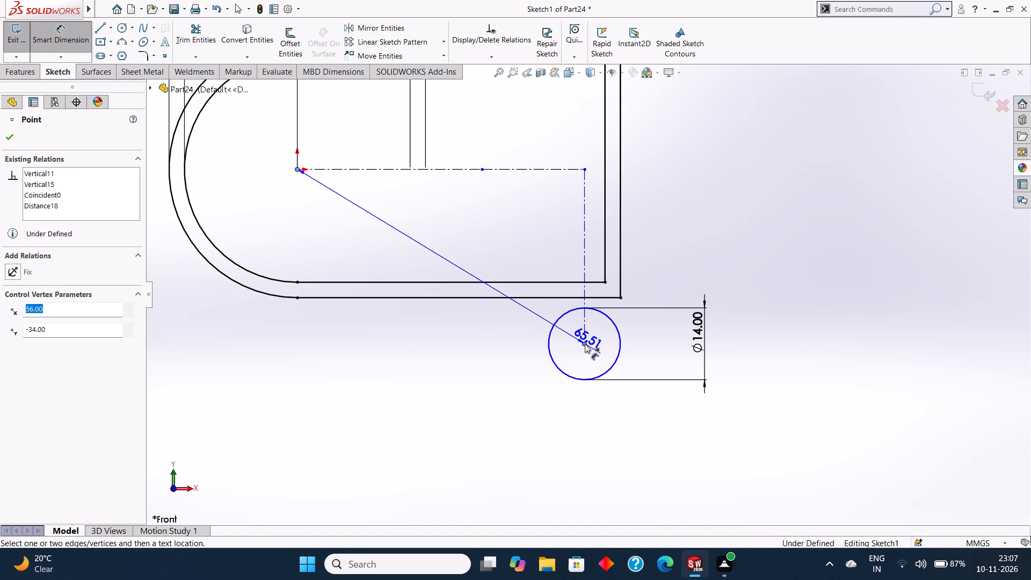
click(531, 408)
click(482, 393)
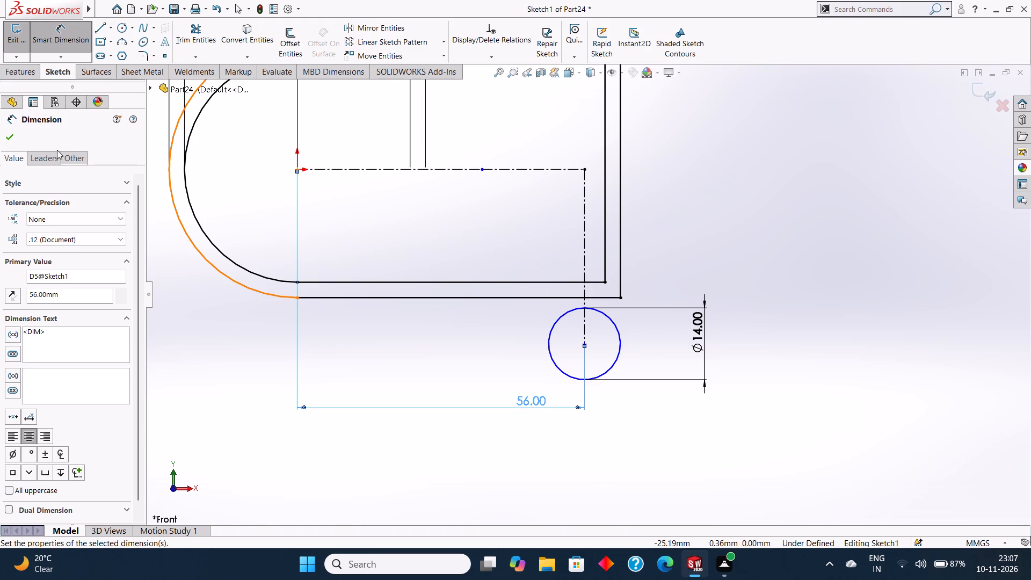
click(5, 137)
Dimension the vertical distance from the origin to the circle's center, placing it beyond the profile's straight end.
click(72, 27)
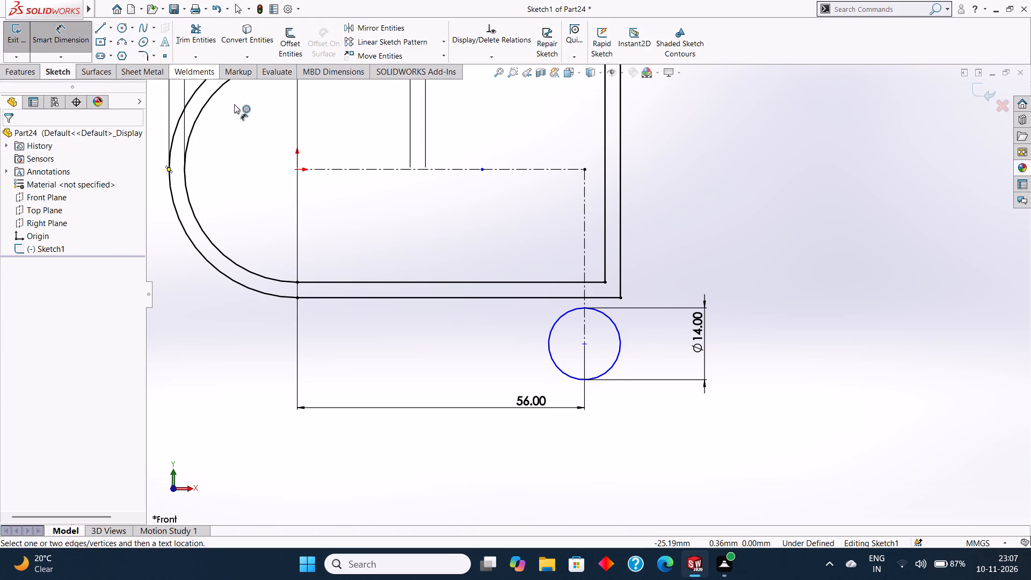
click(297, 170)
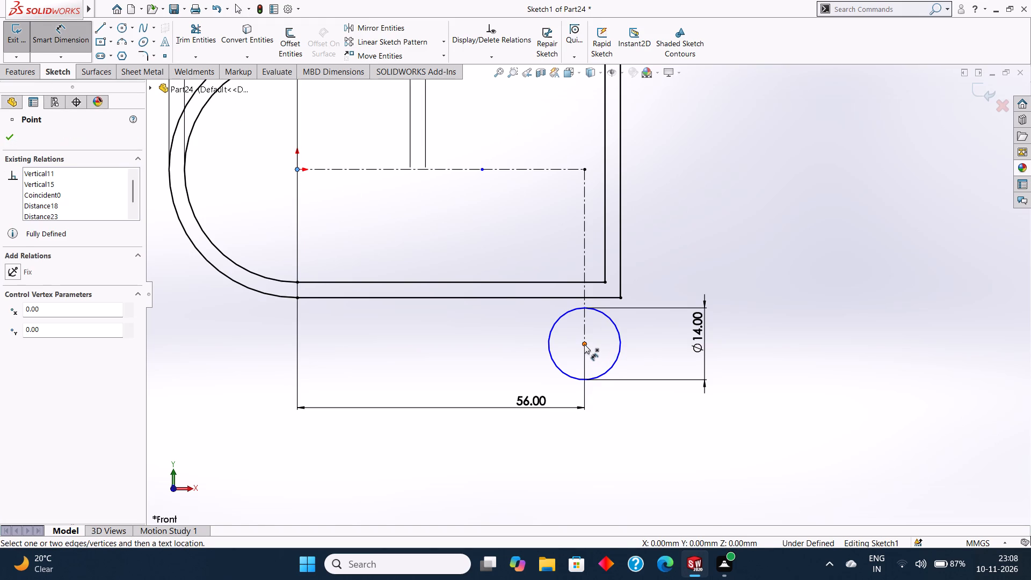
click(584, 344)
click(792, 296)
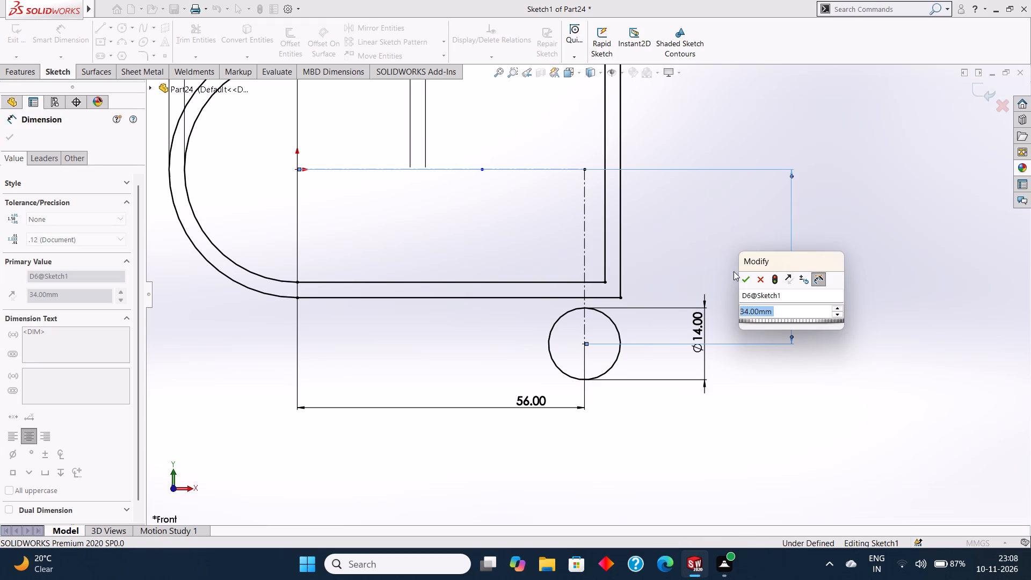
click(748, 277)
click(14, 132)
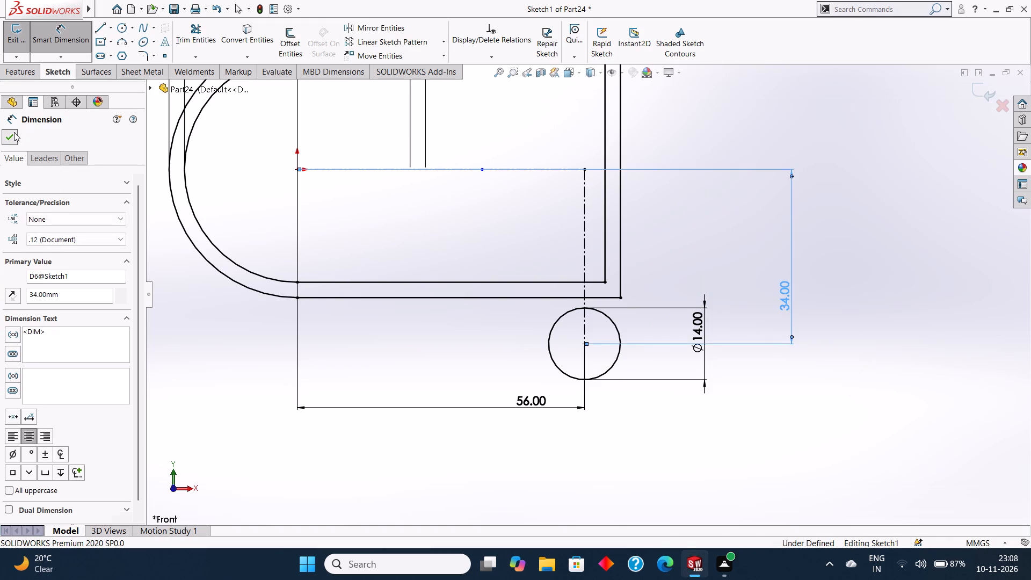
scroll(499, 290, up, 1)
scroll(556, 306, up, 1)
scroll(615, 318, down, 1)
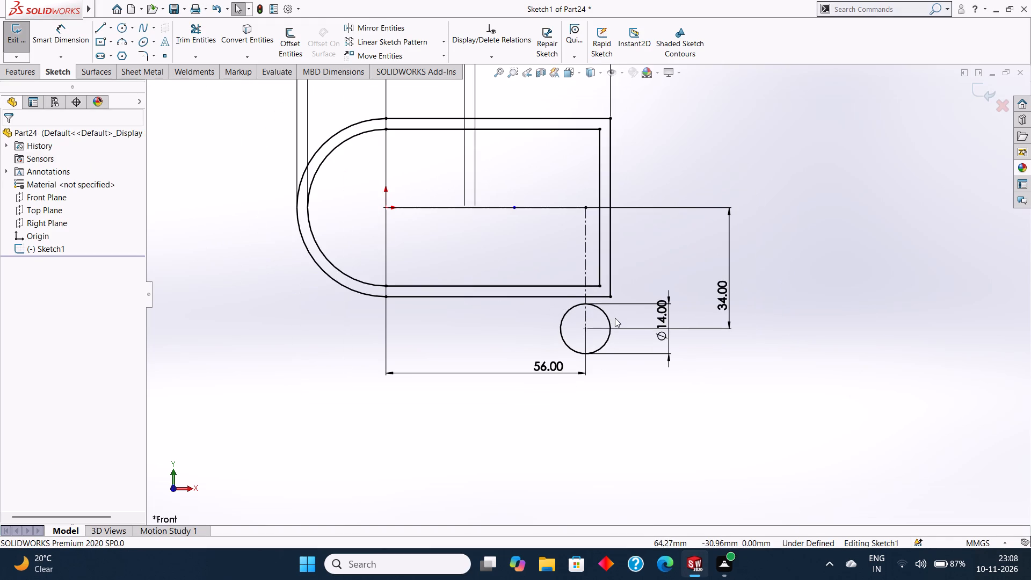
Sketch a 9 mm vertical line from the outer profile's lower straight-end corner down to the 14 mm circle's outermost side point.
scroll(588, 296, down, 2)
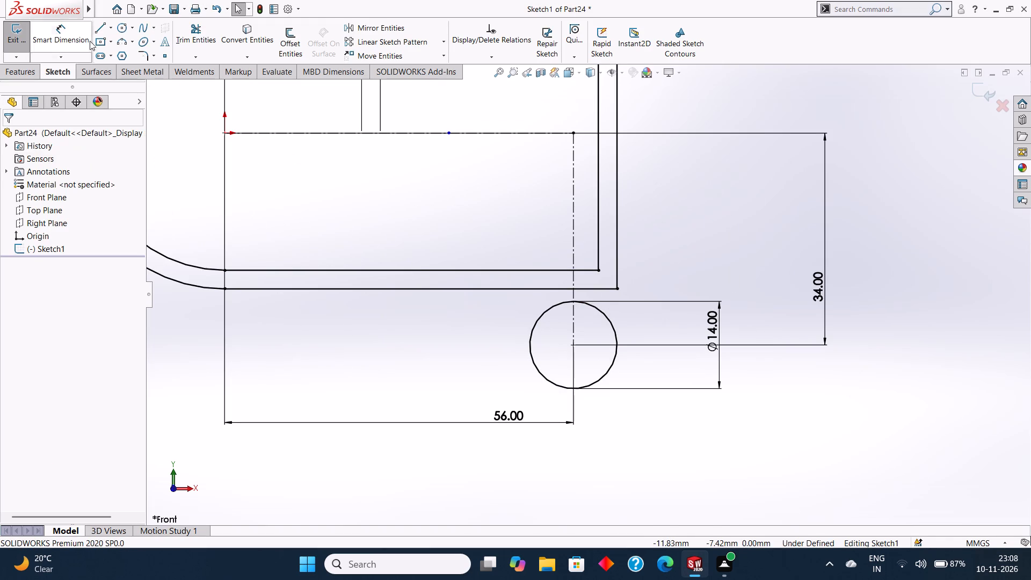
click(103, 24)
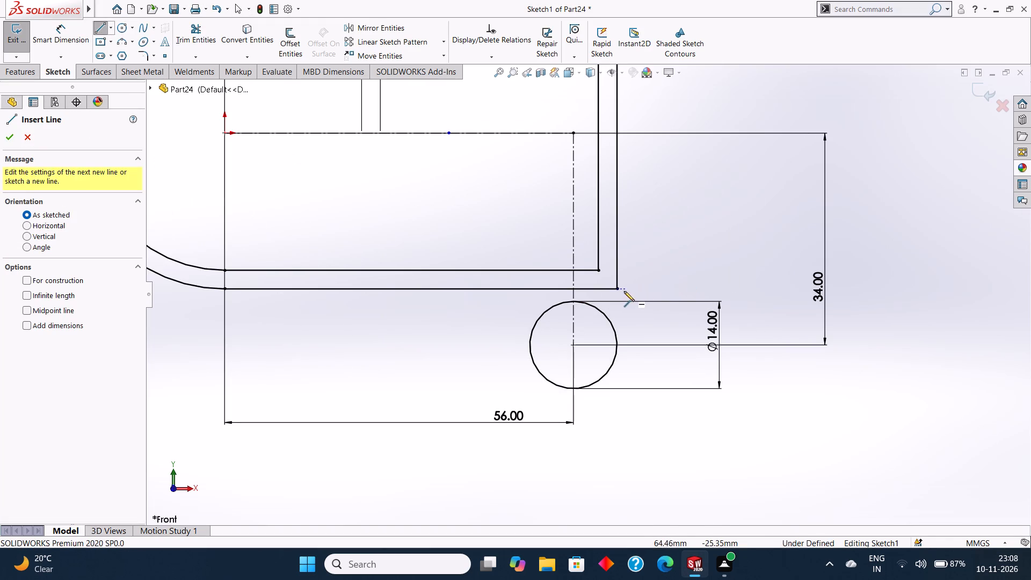
click(616, 288)
click(620, 348)
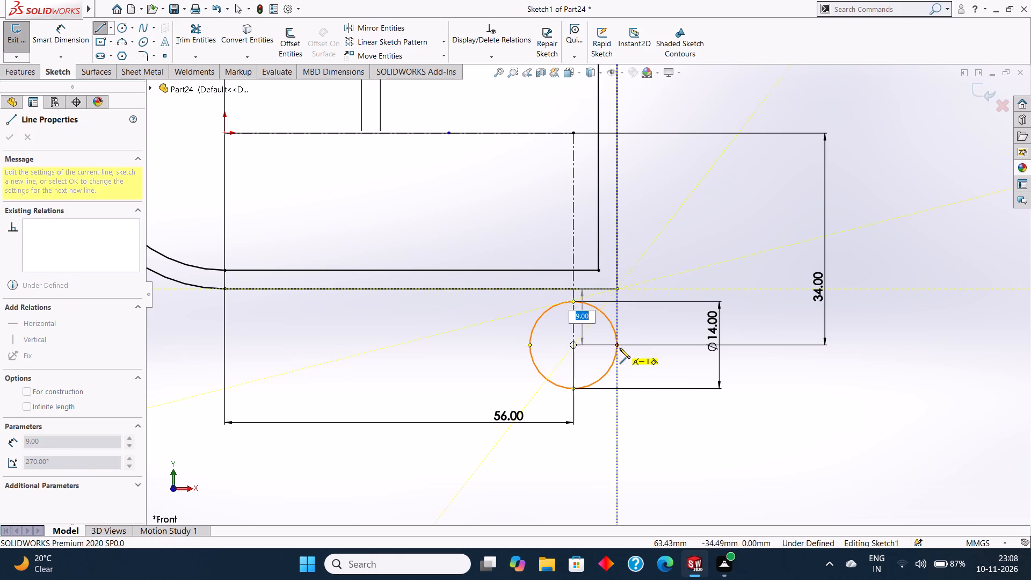
key(Escape)
key(Escape)
key(Escape)
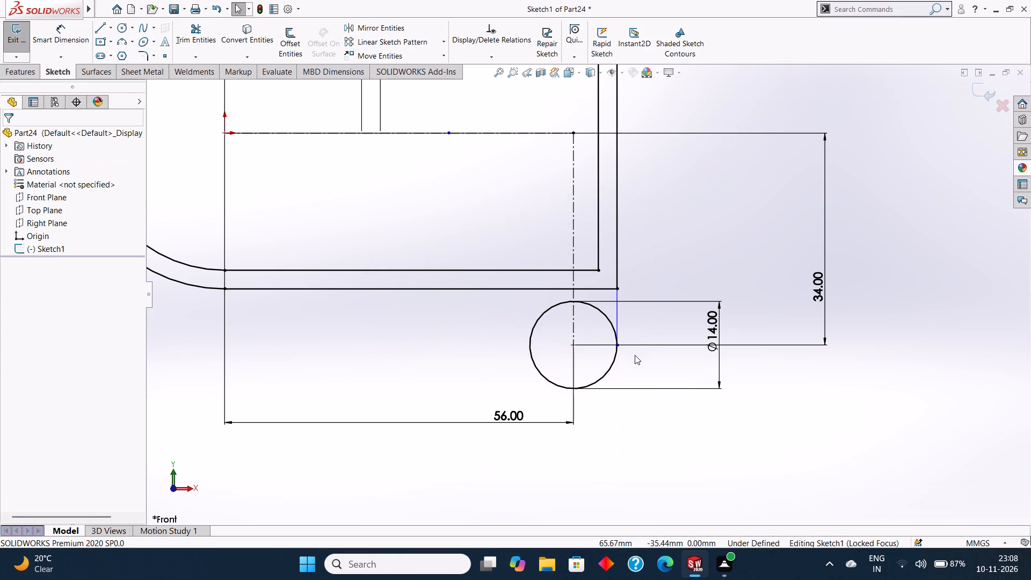
key(Escape)
key(Escape)
key(Escape)
Dimension the length of the short vertical line, placing the dimension between the line and the circle's diameter dimension.
scroll(618, 301, up, 2)
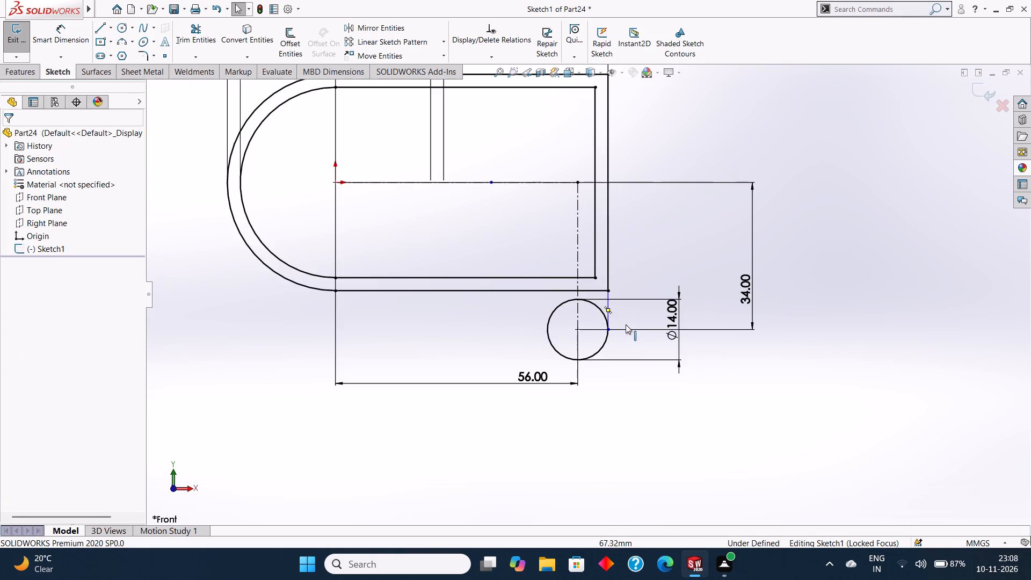
scroll(625, 328, down, 4)
key(Escape)
click(55, 32)
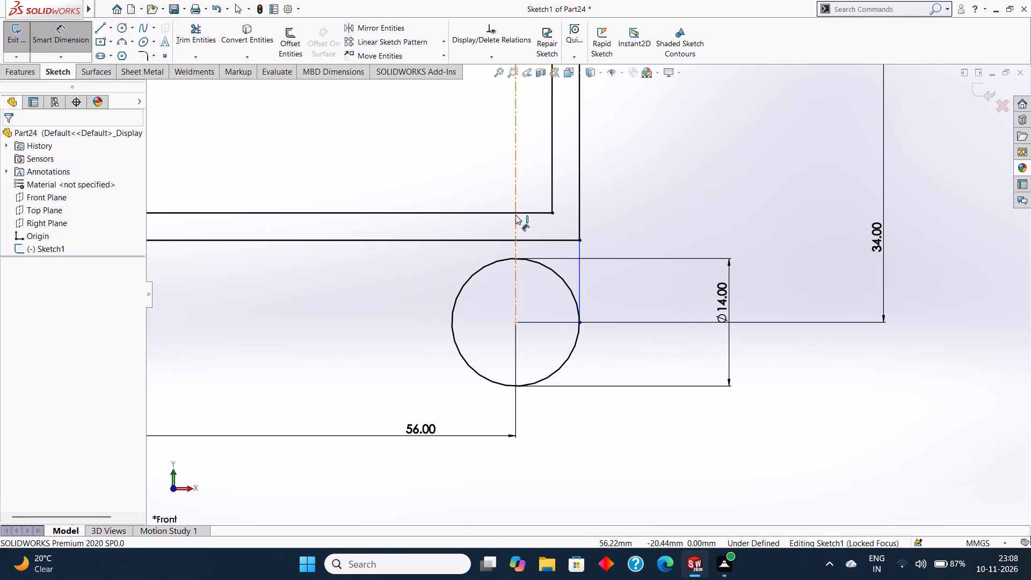
click(579, 252)
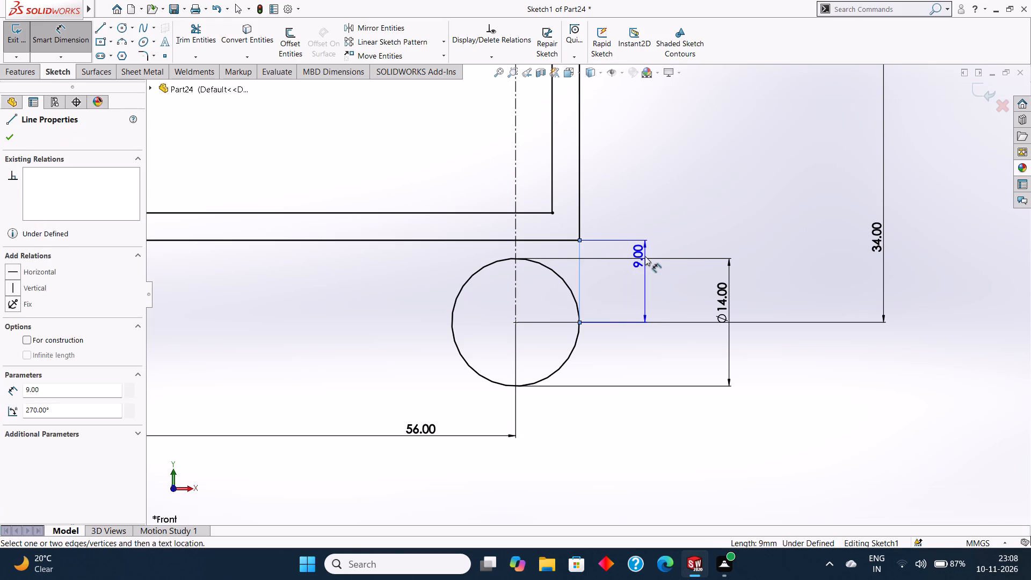
click(645, 256)
click(604, 237)
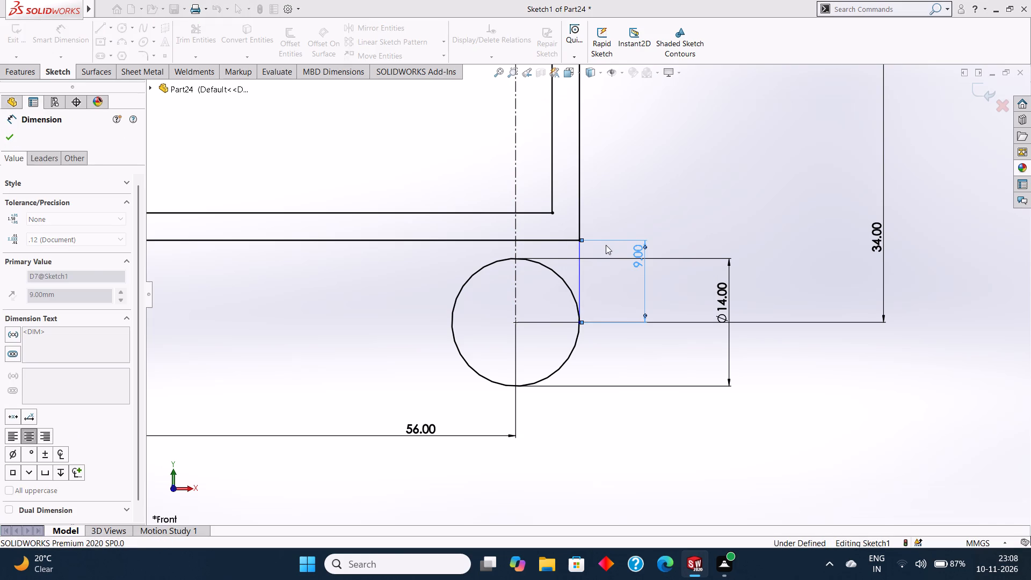
Dimension the horizontal distance from the origin to the short vertical line's lower endpoint, placing it below the 56 mm dimension.
scroll(609, 253, up, 9)
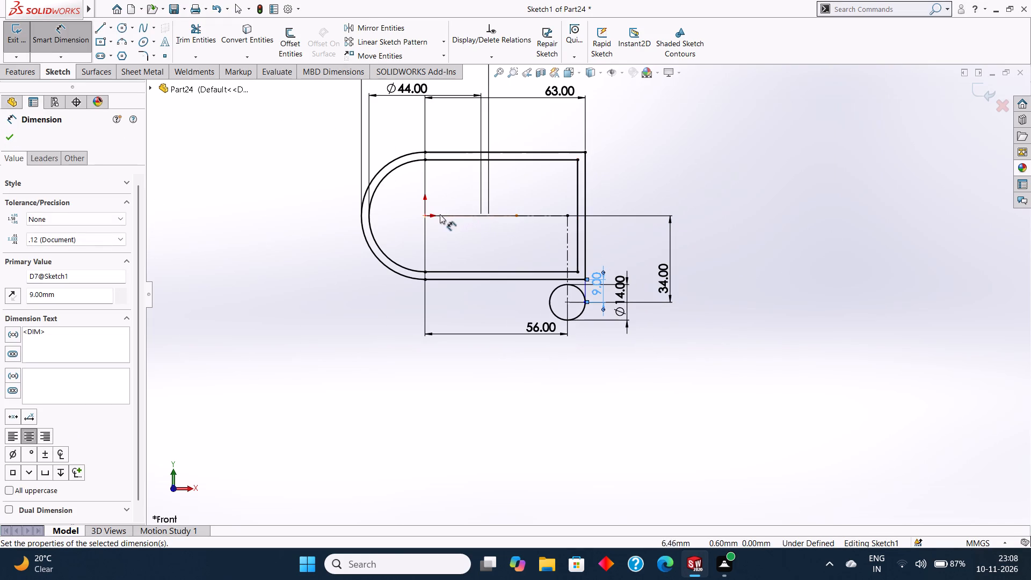
click(426, 216)
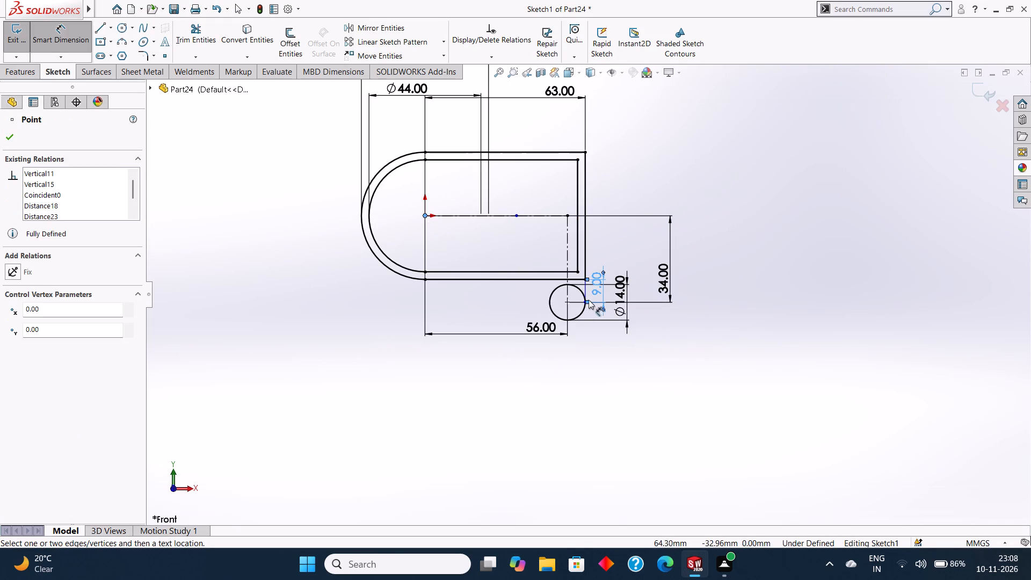
click(585, 302)
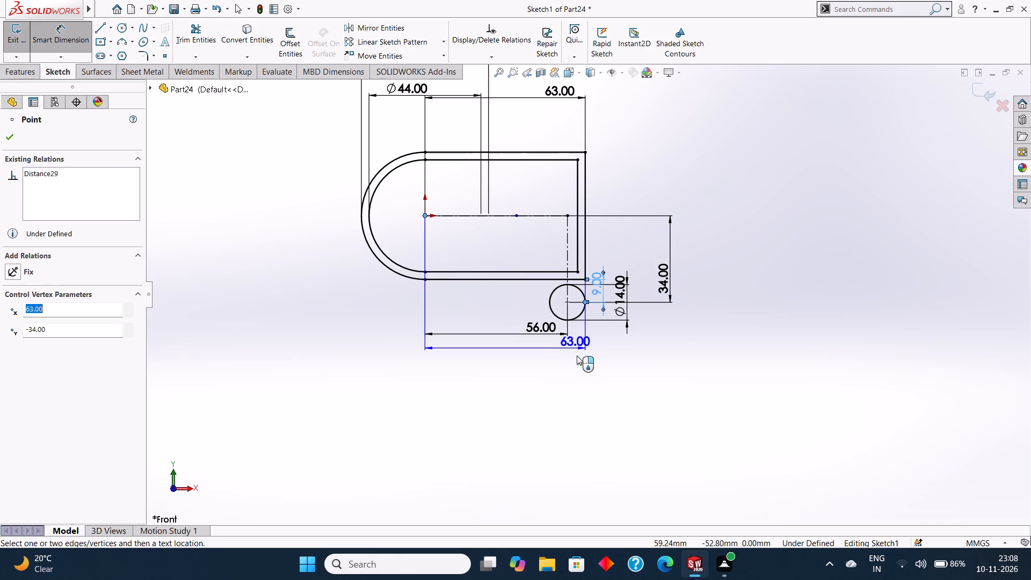
click(577, 359)
click(531, 343)
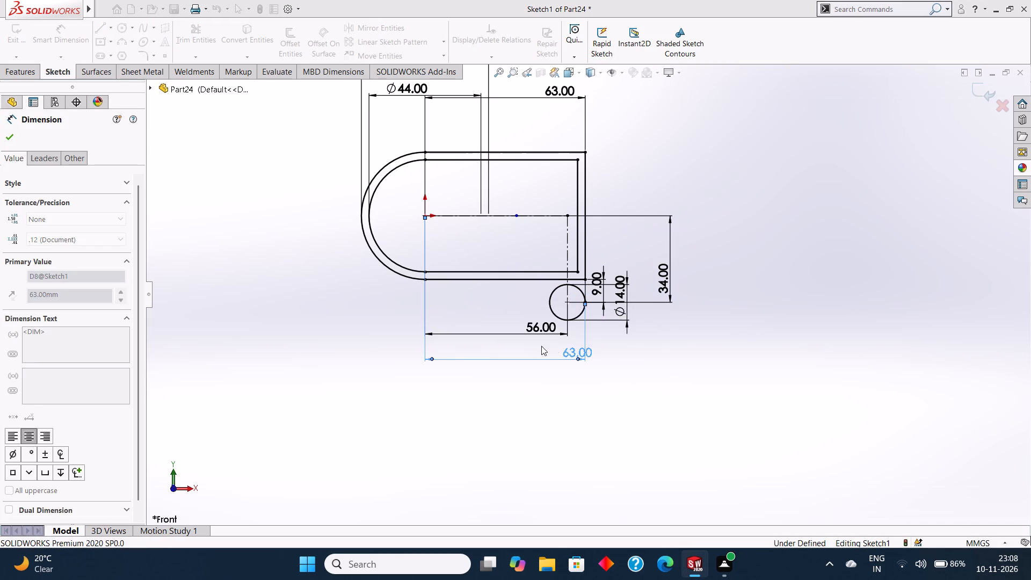
click(5, 135)
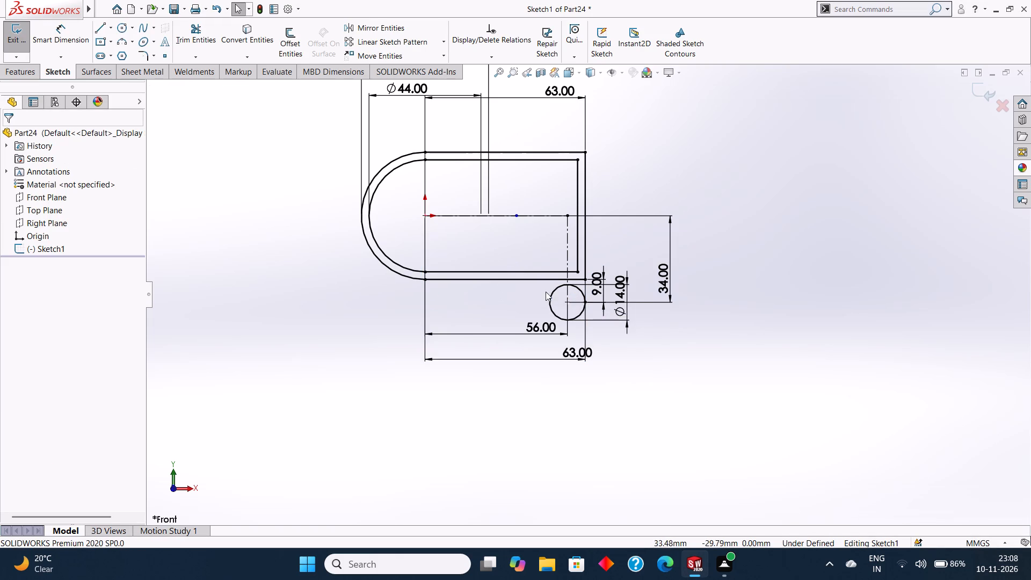
Sketch a circle of radius 8 mm beneath the profile's lower edge, beside the 14 mm circle on the rounded-end side.
scroll(556, 292, down, 5)
scroll(600, 310, down, 1)
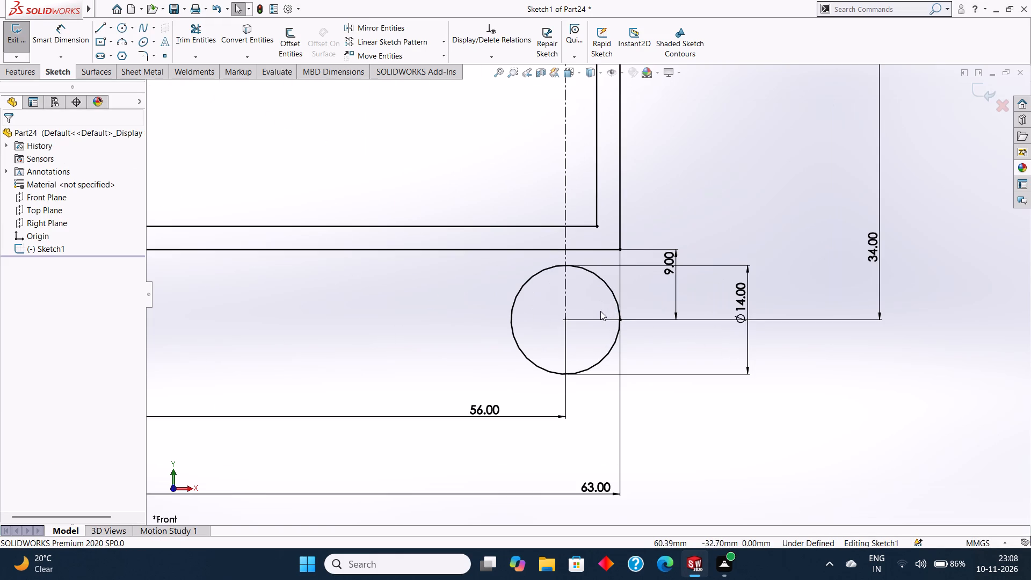
scroll(601, 313, down, 1)
scroll(601, 316, up, 1)
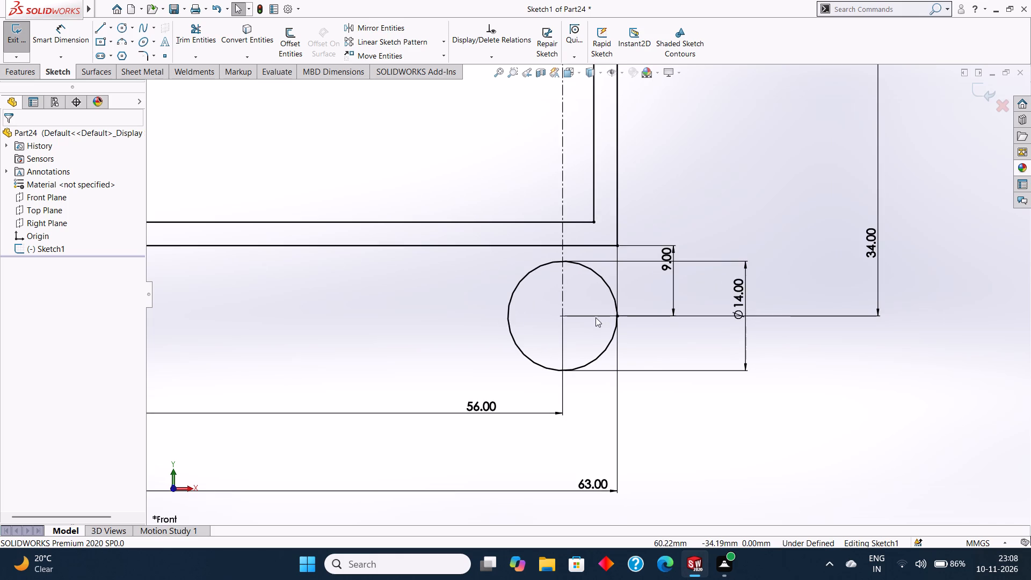
scroll(596, 317, up, 2)
scroll(596, 319, down, 3)
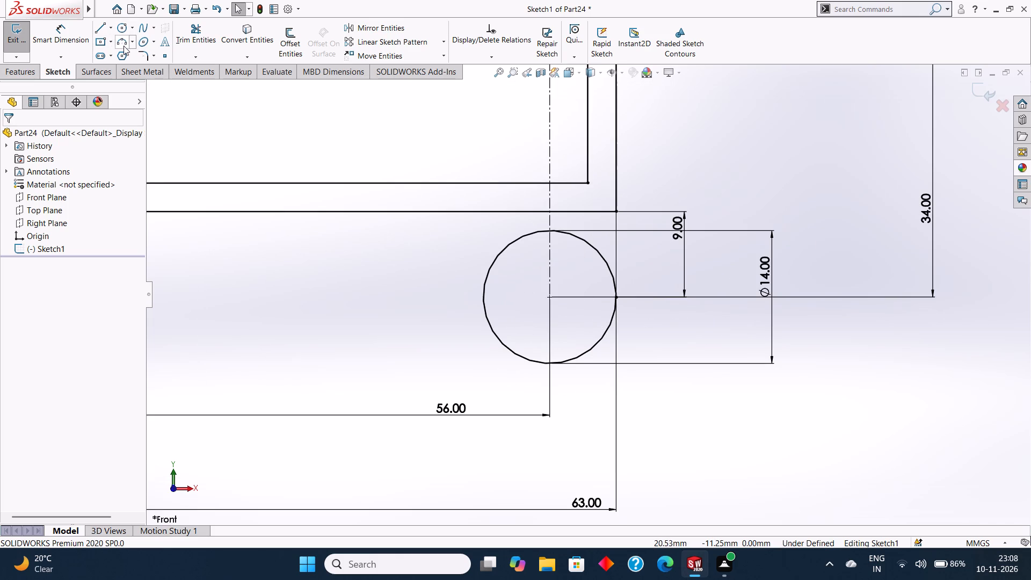
click(121, 27)
scroll(504, 272, down, 2)
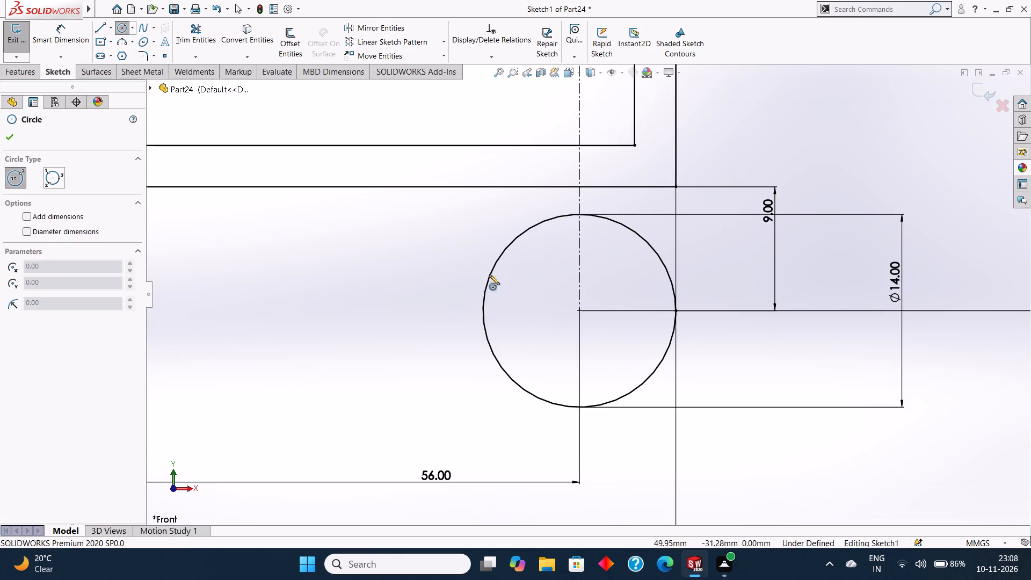
scroll(426, 278, up, 5)
scroll(509, 282, up, 3)
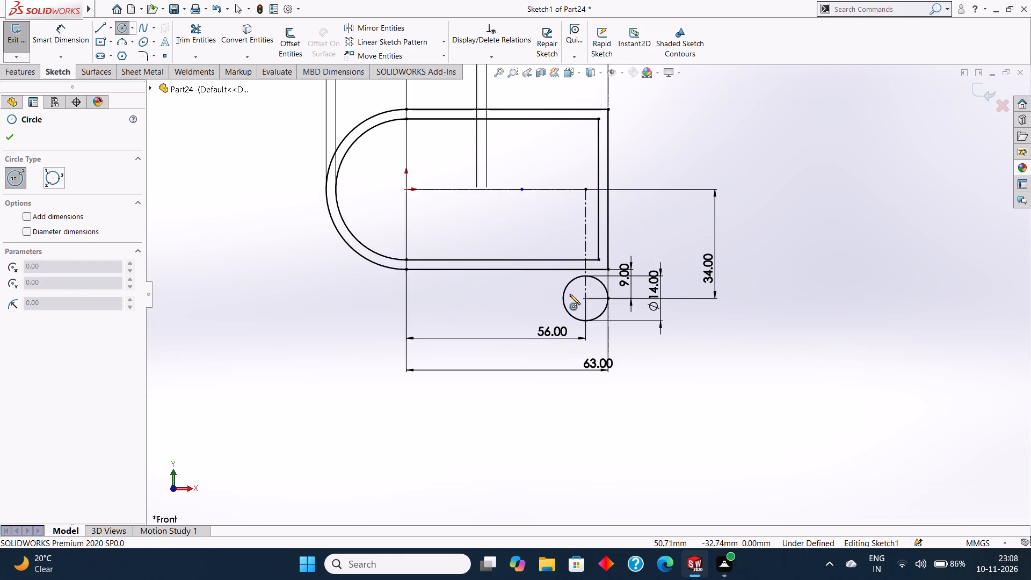
scroll(570, 295, up, 2)
scroll(585, 299, down, 5)
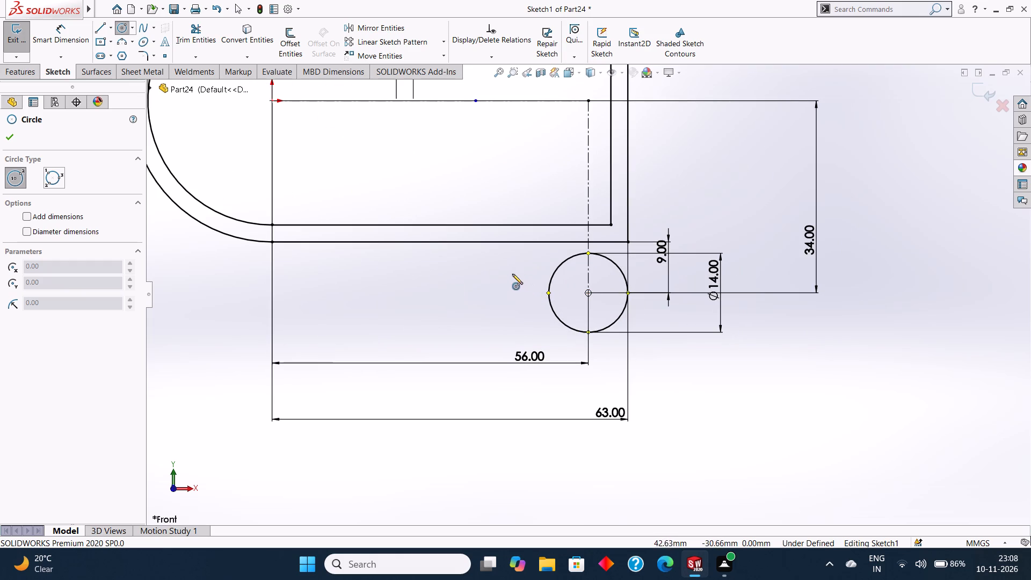
drag(496, 278, 513, 306)
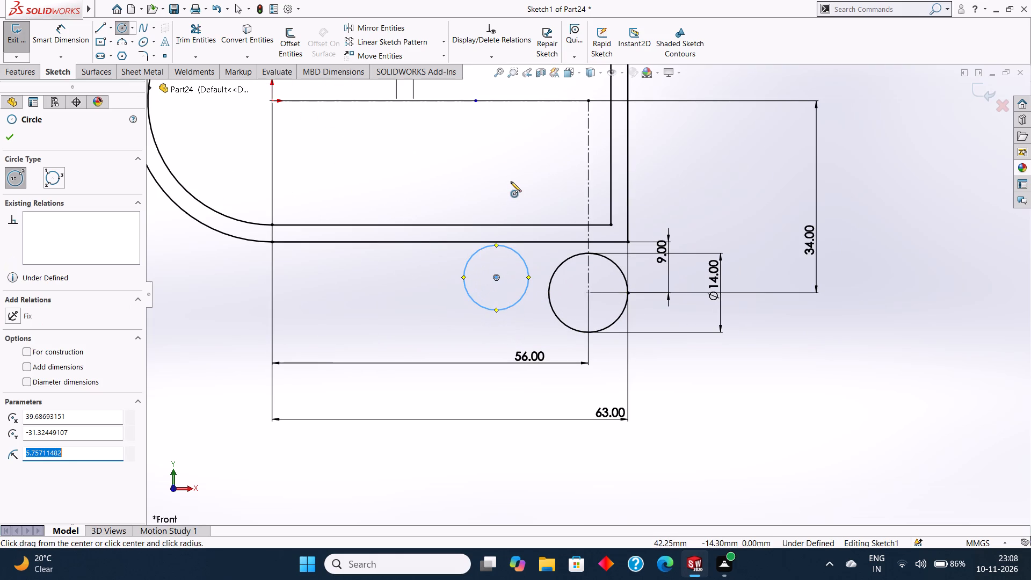
key(BackSpace)
key(8)
key(Return)
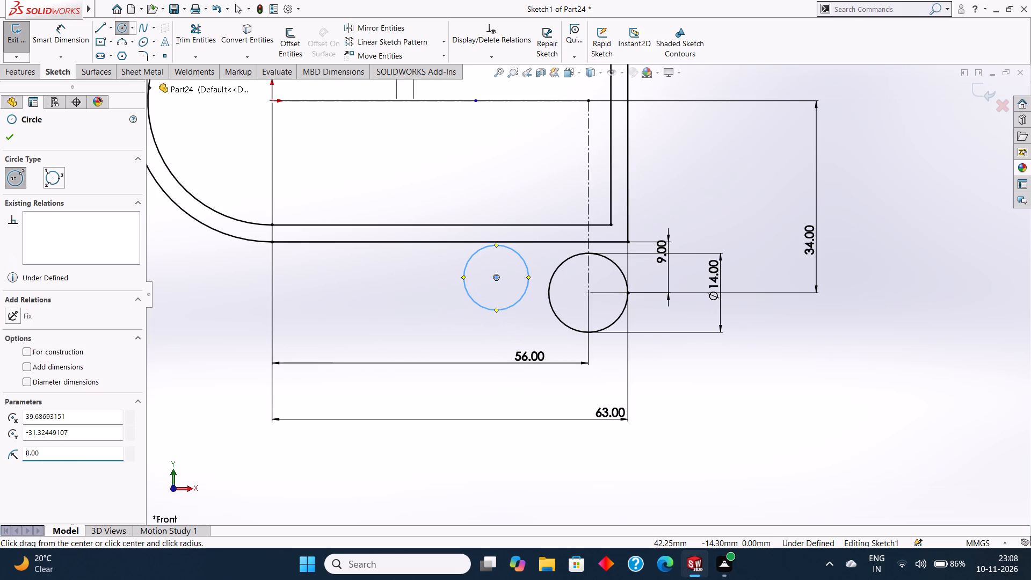
key(Escape)
key(Escape)
key(Escape)
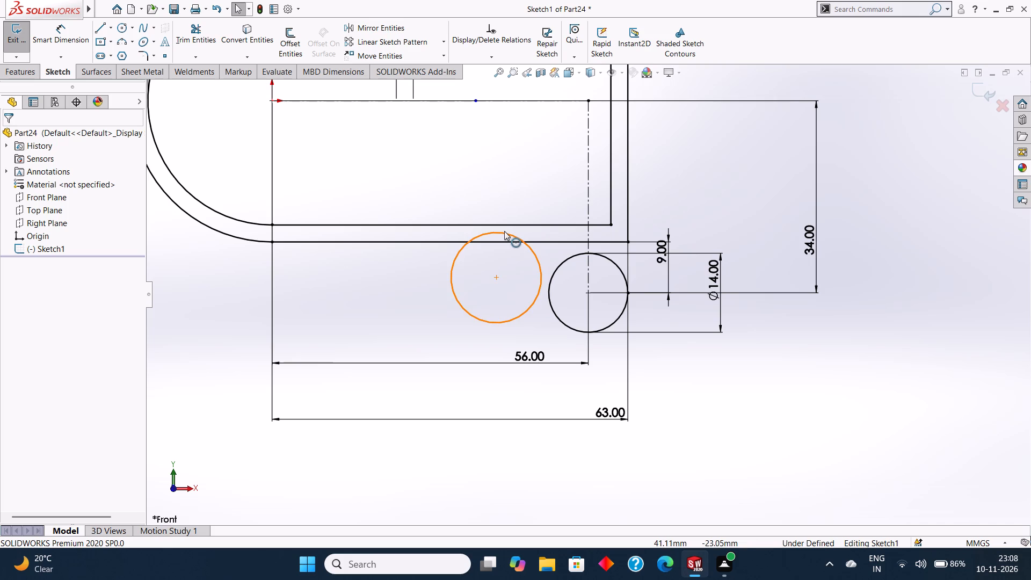
Dimension the new circle's diameter, placing the dimension diagonally below it on the side away from the 14 mm circle.
click(63, 40)
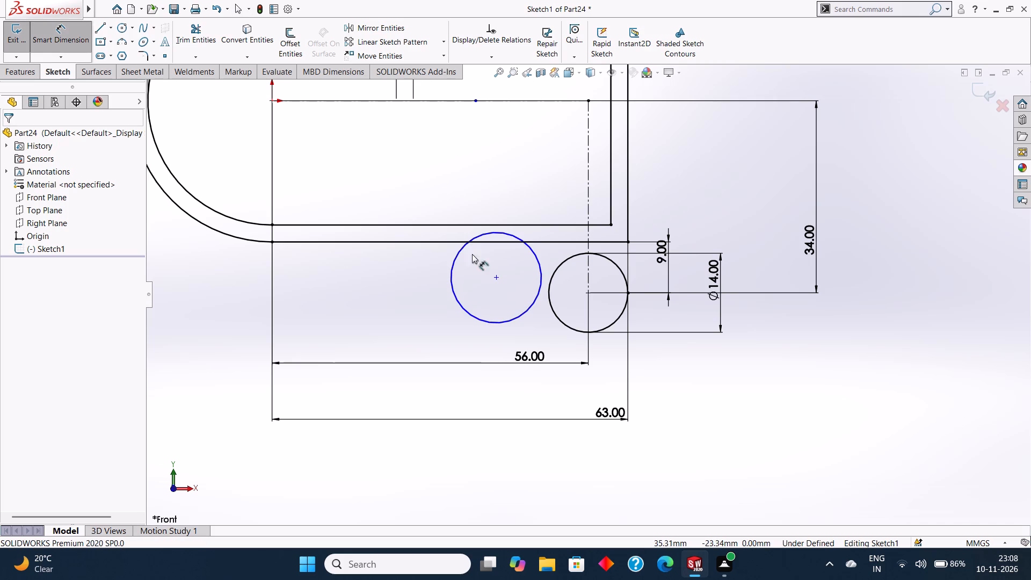
click(452, 274)
click(427, 329)
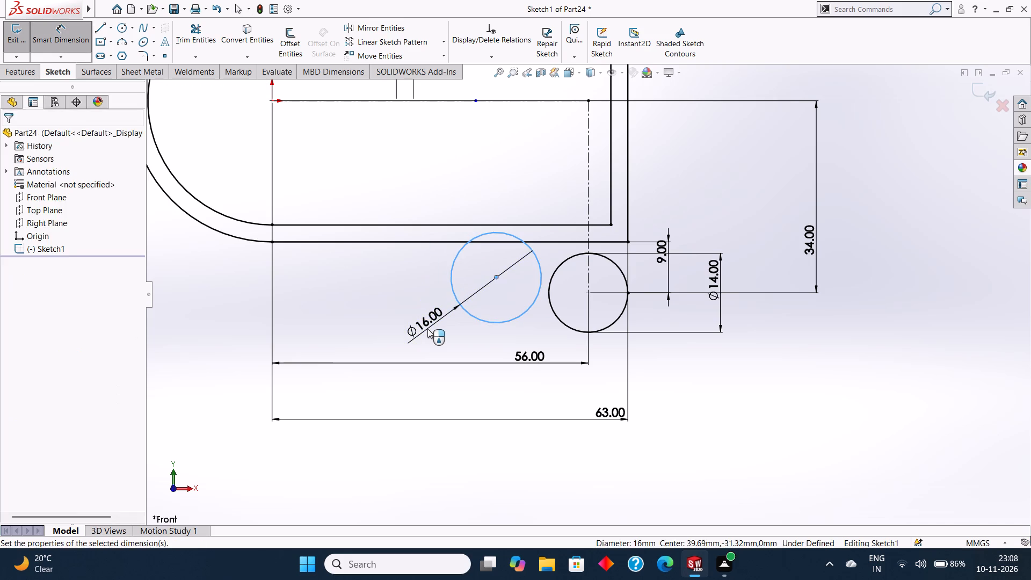
click(381, 313)
click(16, 138)
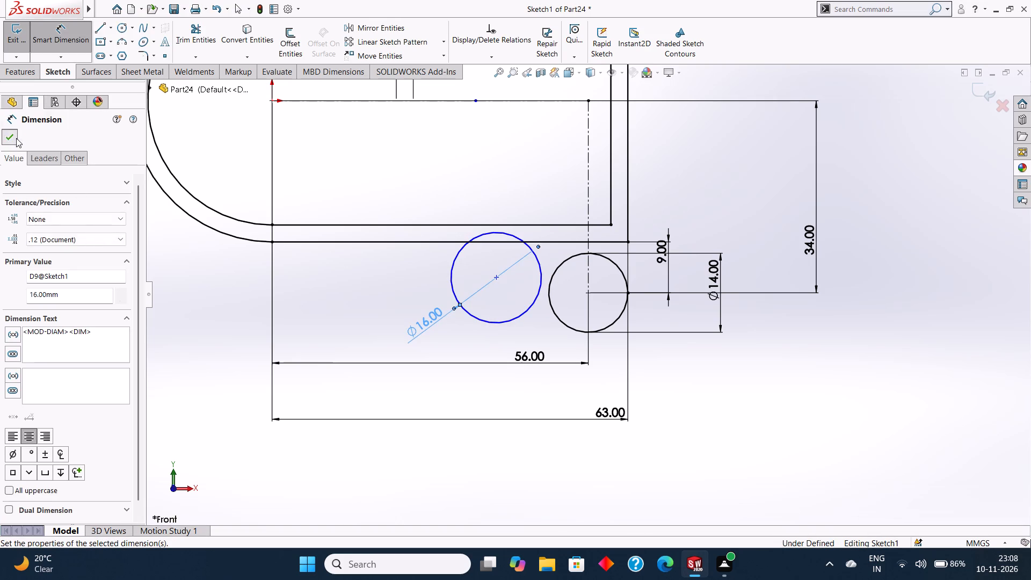
Make the 16 mm circle tangent to the 14 mm circle and to the profile's outer lower line.
click(452, 266)
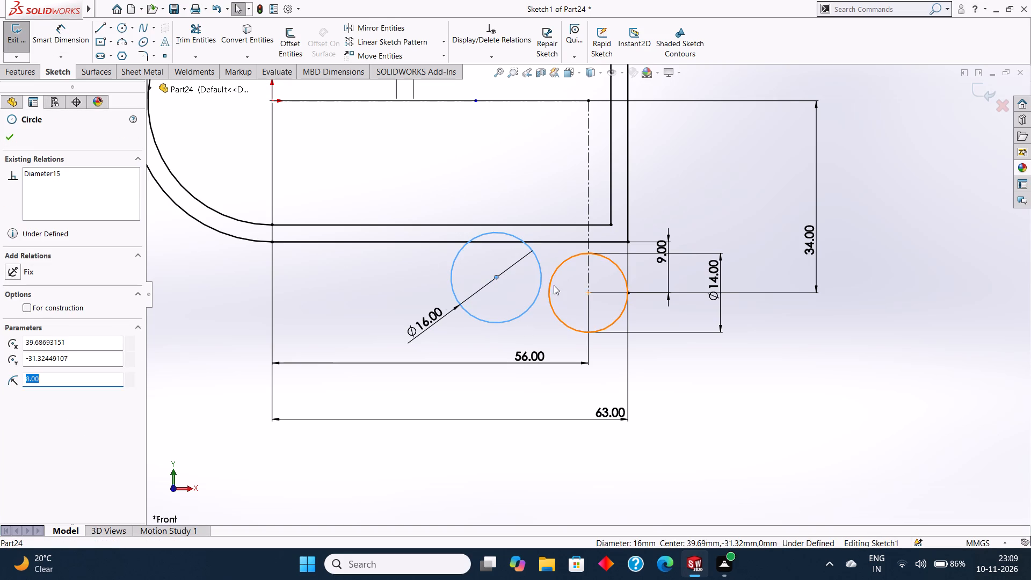
ctrl+click(551, 275)
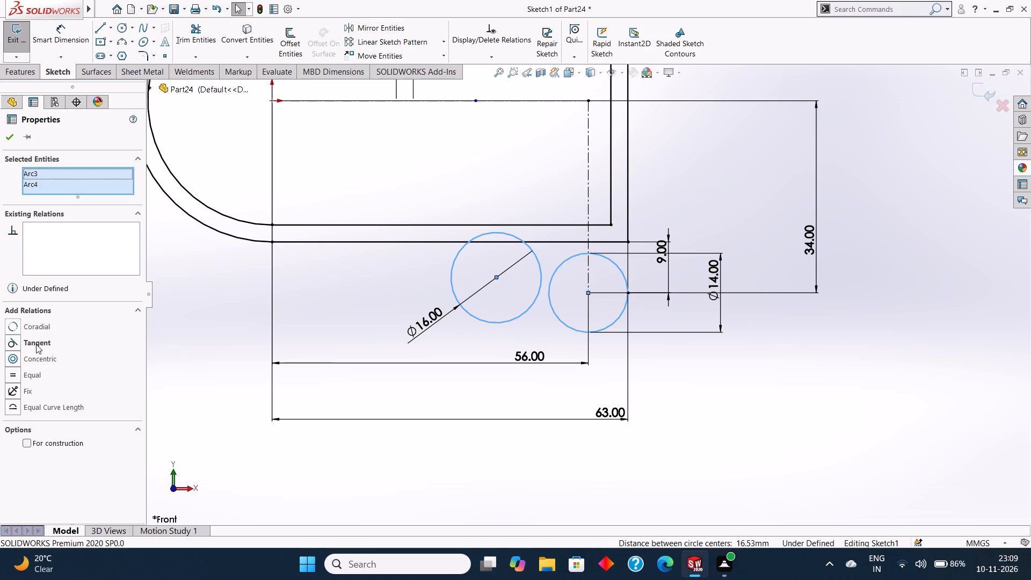
click(36, 343)
click(9, 140)
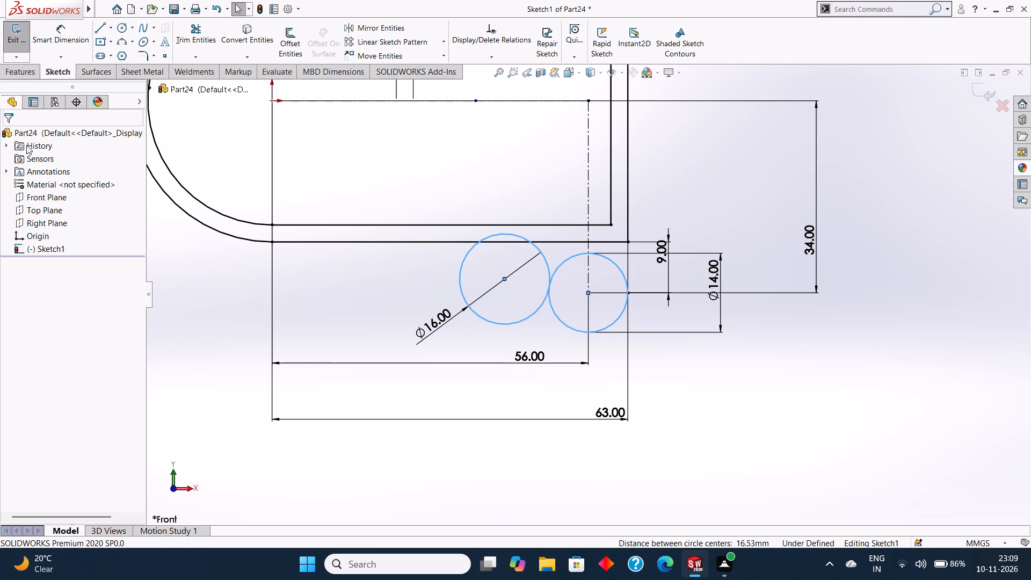
click(462, 265)
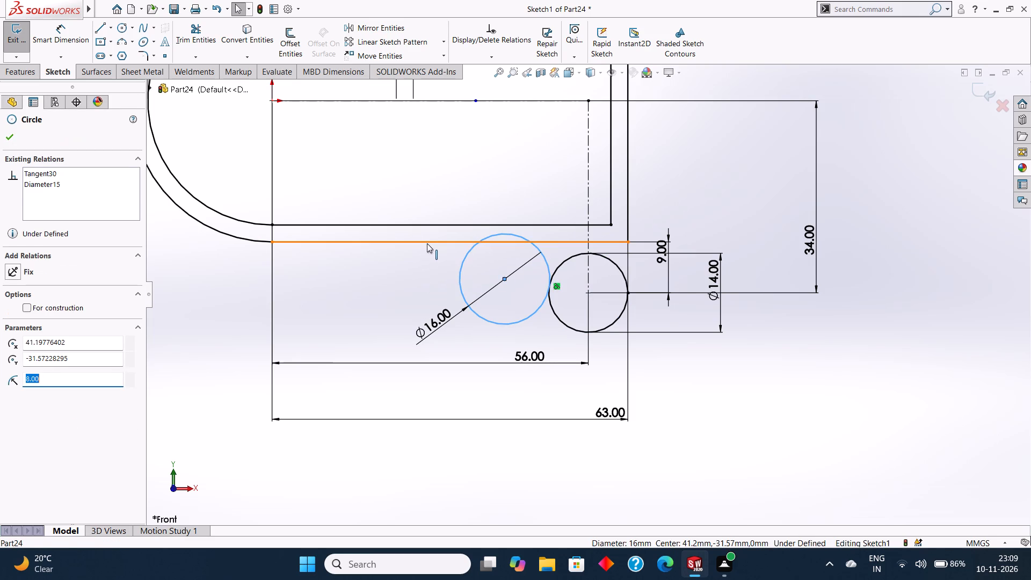
ctrl+click(427, 243)
click(38, 329)
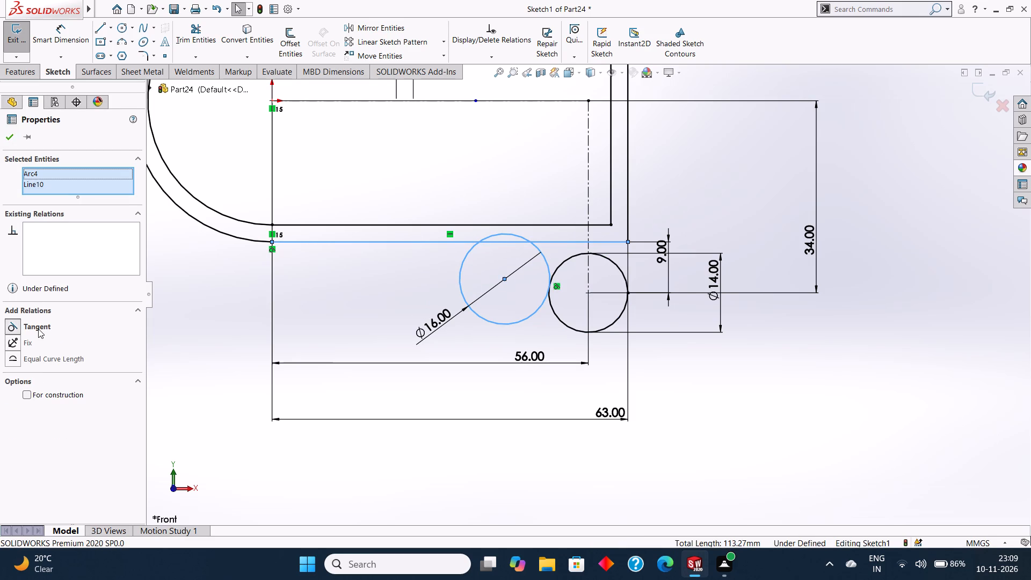
click(10, 136)
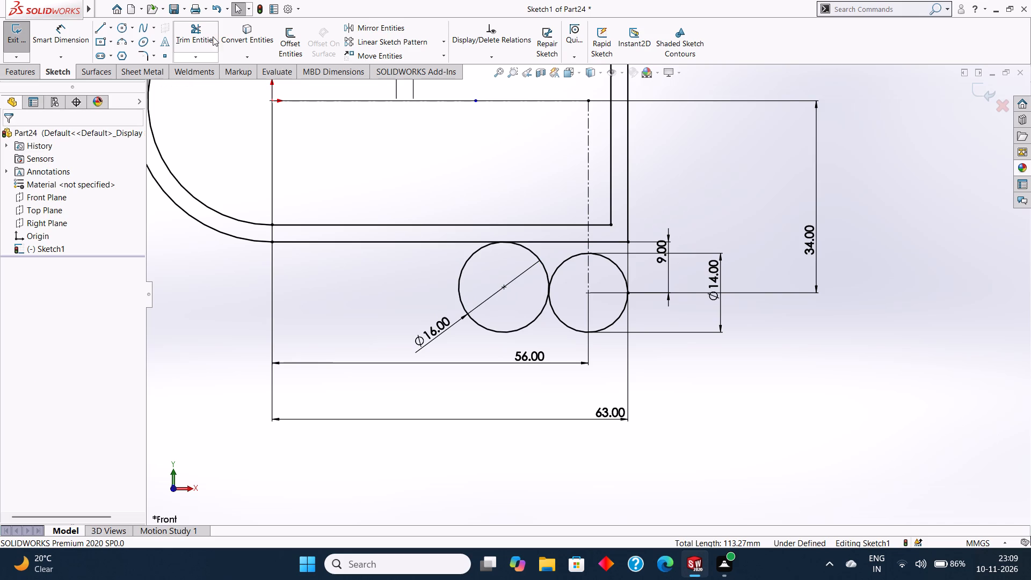
Trim the 16 mm circle to keep only the arc joining the profile's outer lower line and the 14 mm circle.
click(202, 30)
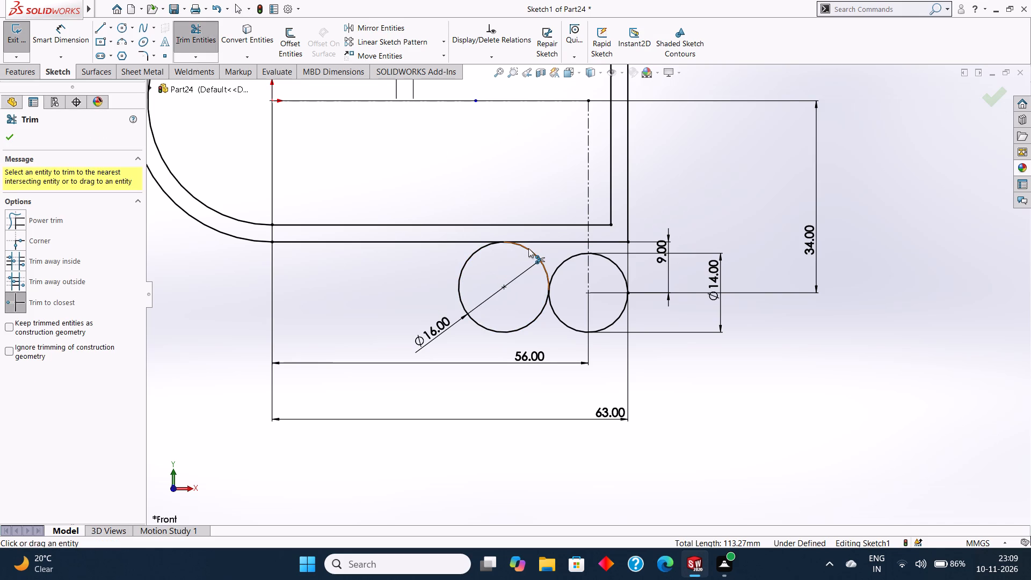
click(466, 264)
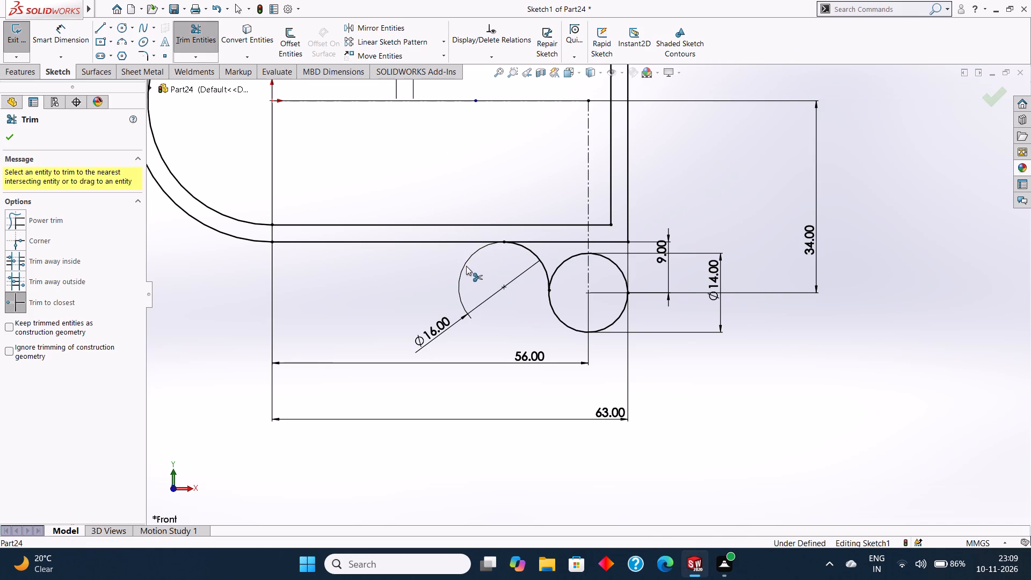
scroll(493, 265, up, 1)
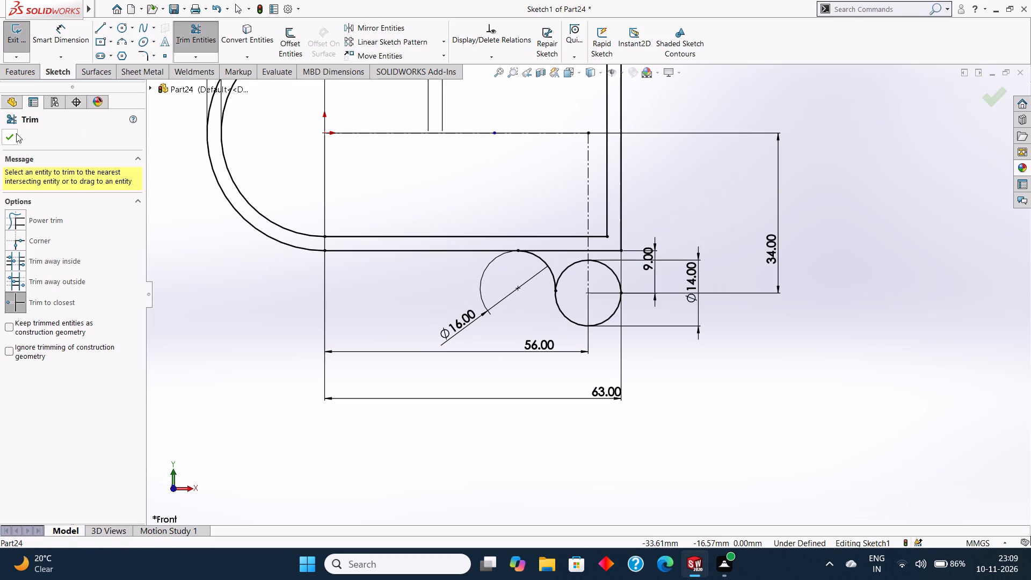
click(16, 133)
Move the 16 mm diameter dimension above the trimmed arc, inside the D-shaped profile.
drag(454, 320, 462, 207)
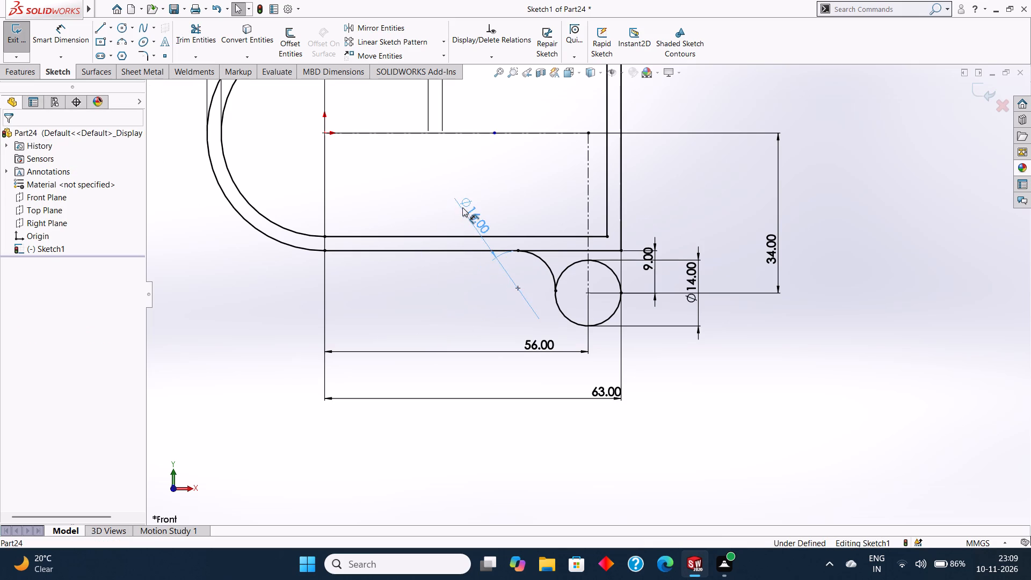
Move the 16 mm diameter dimension closer to the vertical centerline, angled up and away from the arc.
drag(462, 207, 567, 194)
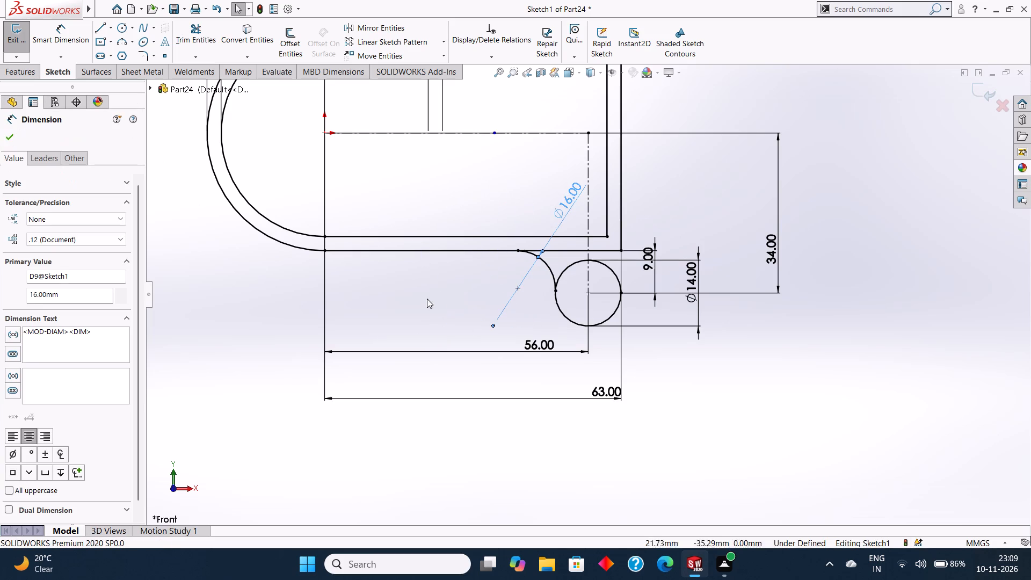
click(440, 284)
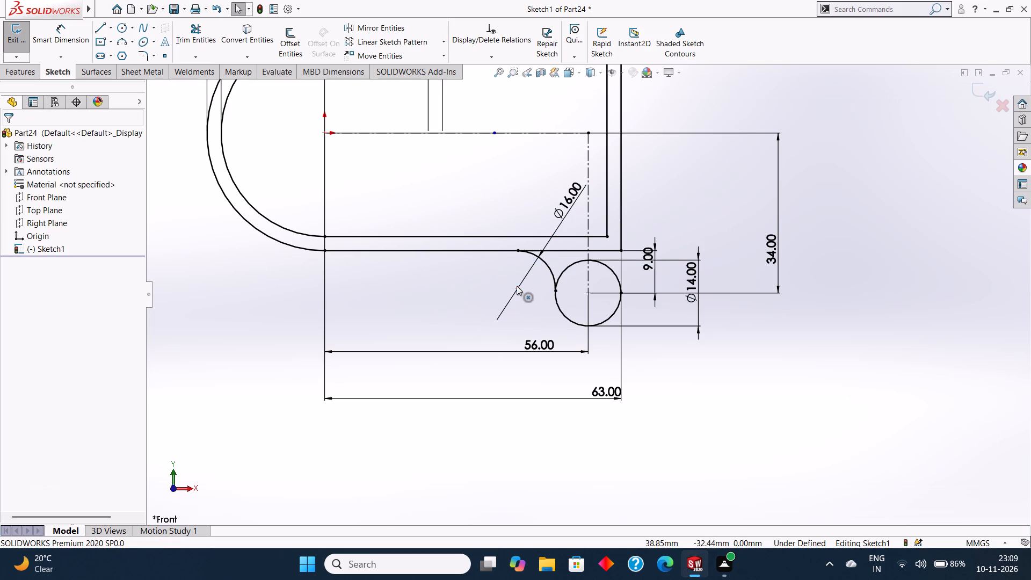
Trim the upper half of the 14 mm circle, leaving only its lower arc between the tangent arc and the vertical line.
scroll(520, 286, down, 1)
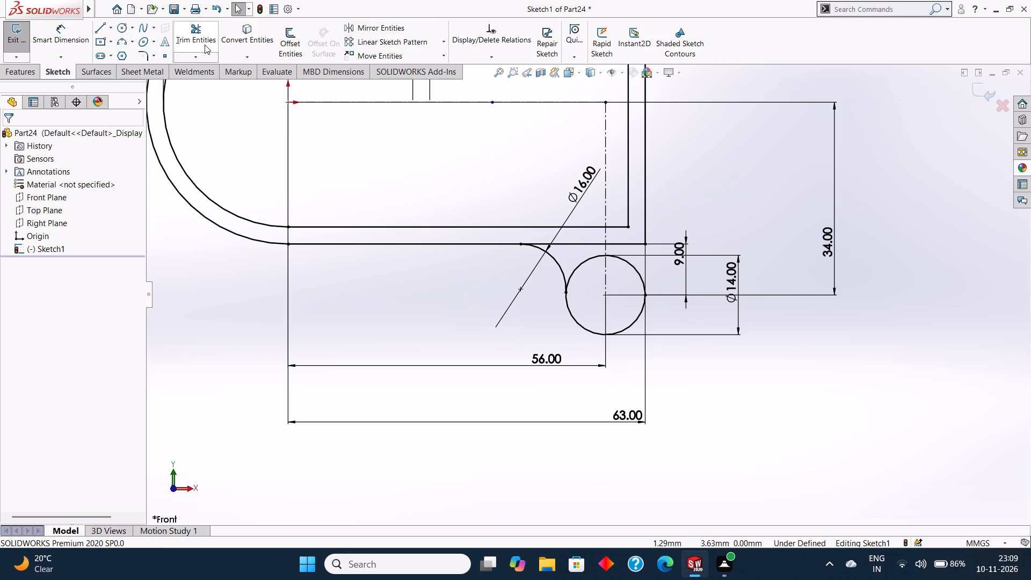
click(204, 43)
click(584, 259)
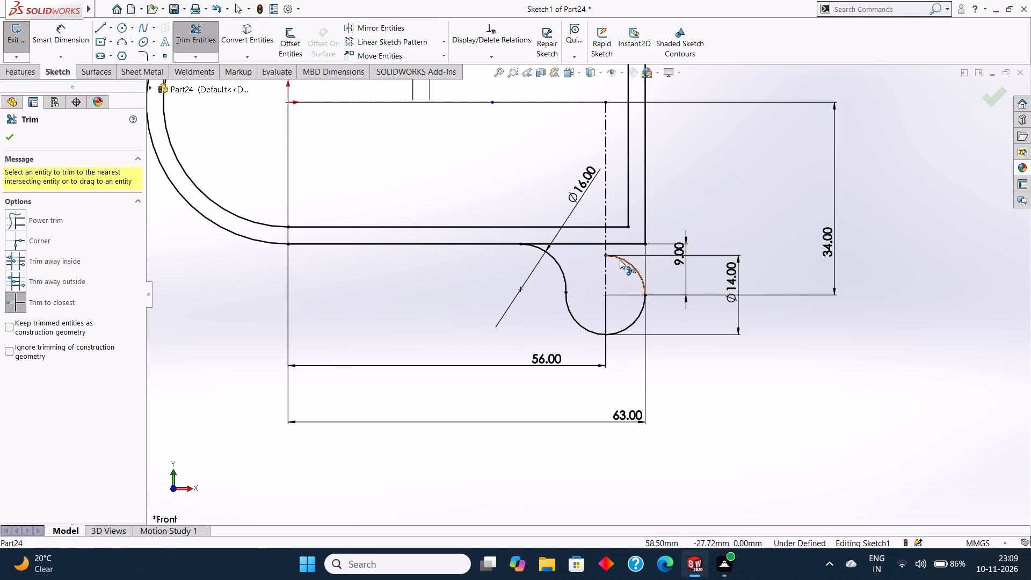
click(620, 259)
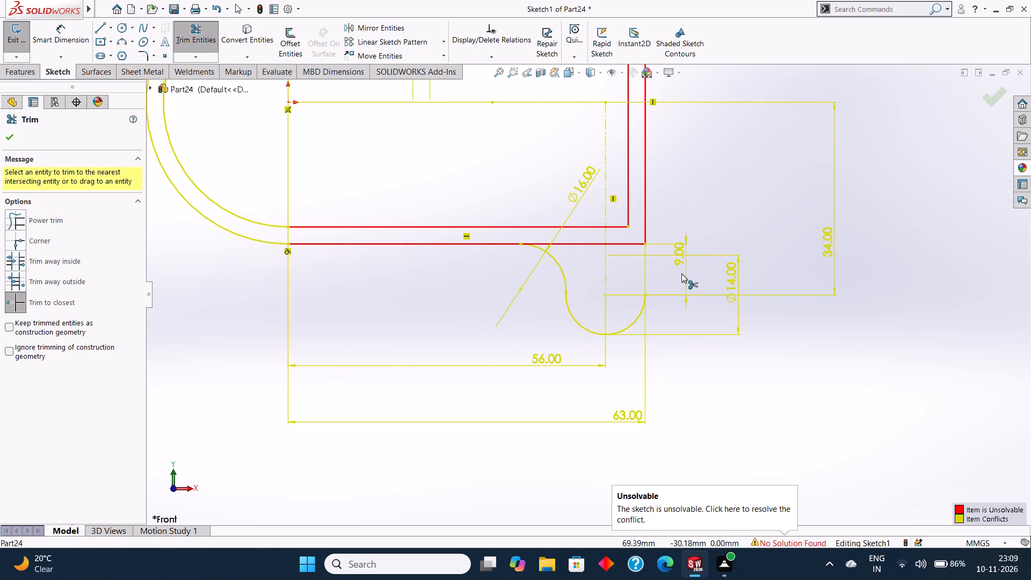
key(Escape)
key(Escape)
Delete the 14 mm diameter dimension of the trimmed circle.
right_click(728, 274)
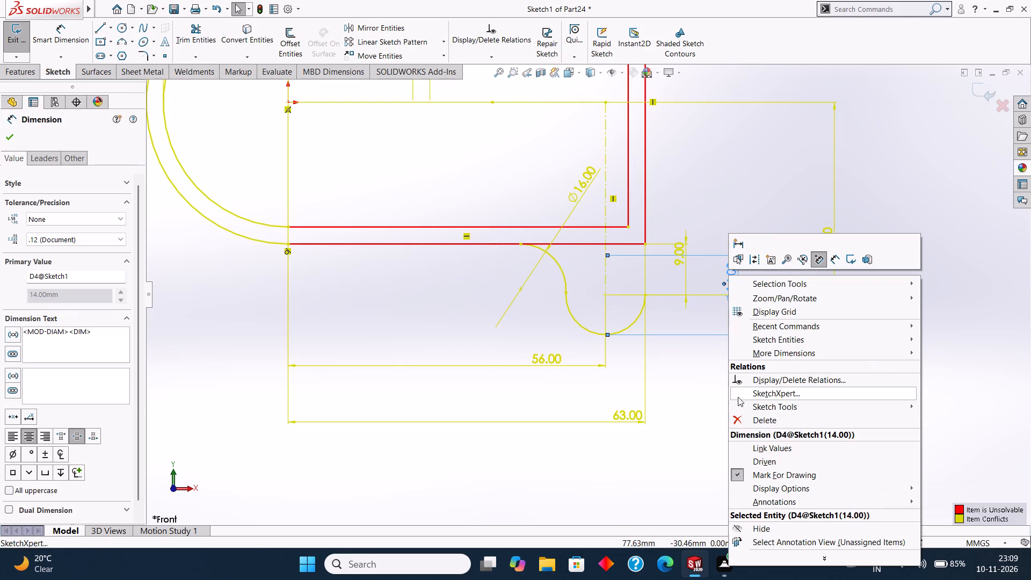
click(751, 415)
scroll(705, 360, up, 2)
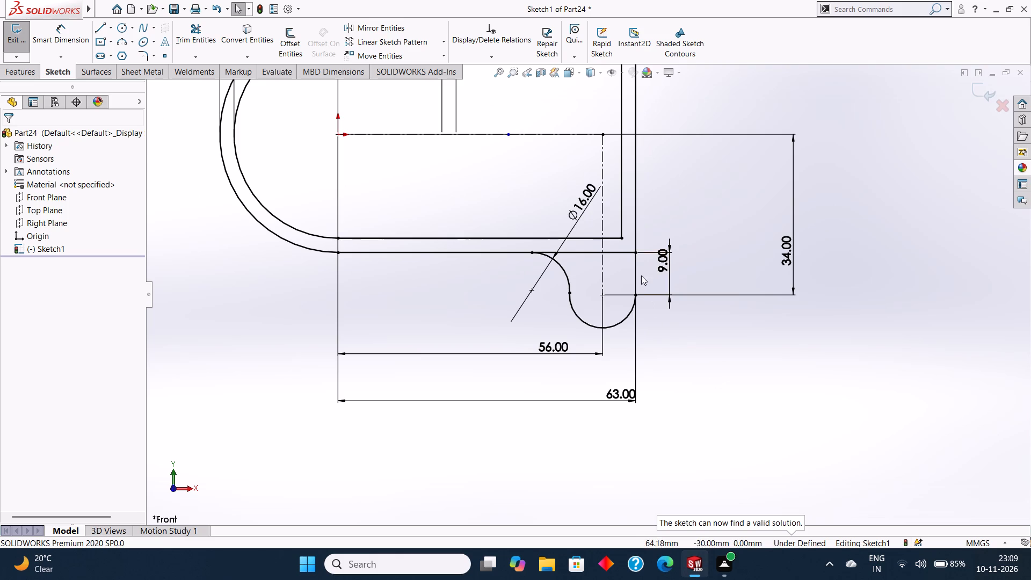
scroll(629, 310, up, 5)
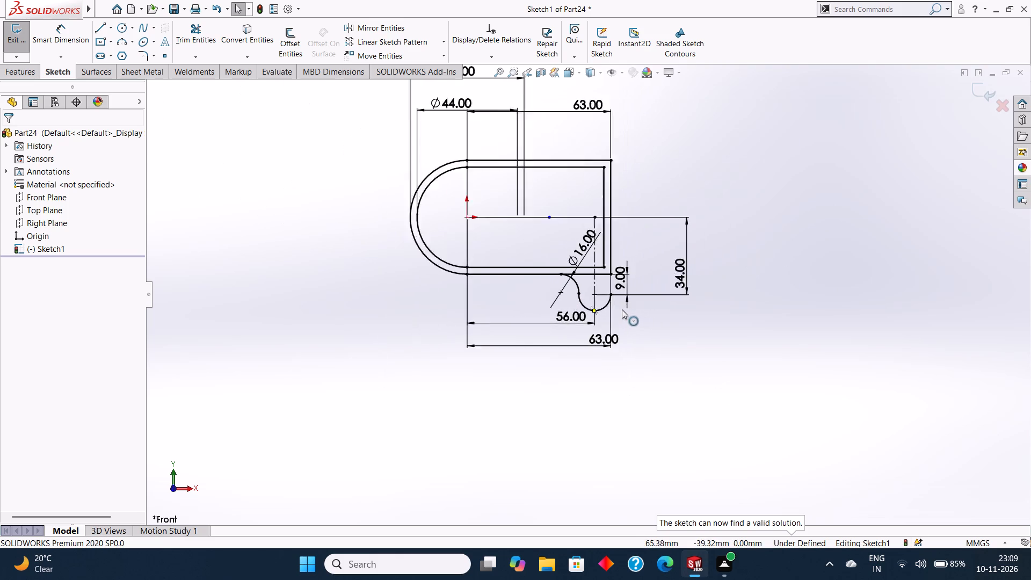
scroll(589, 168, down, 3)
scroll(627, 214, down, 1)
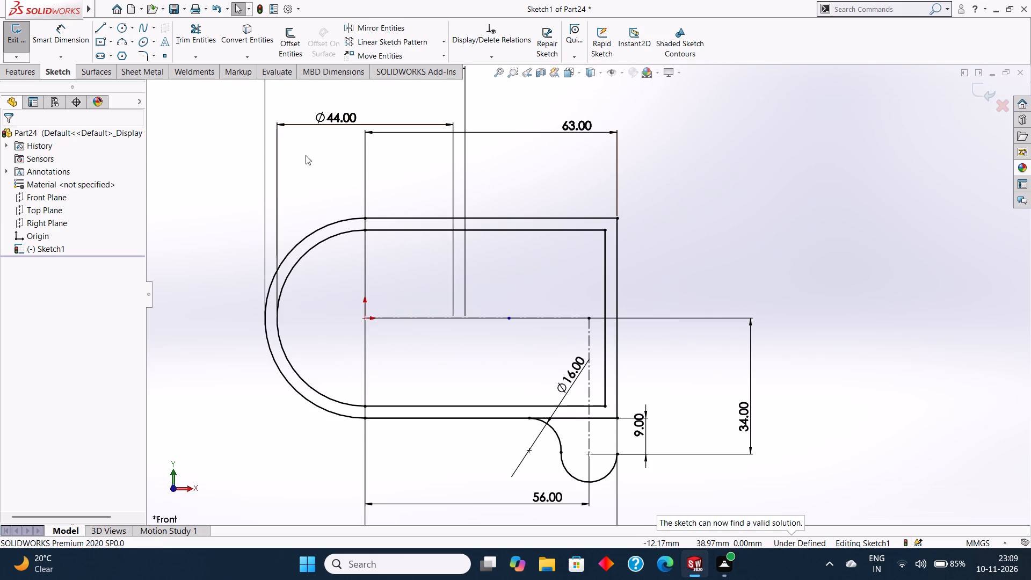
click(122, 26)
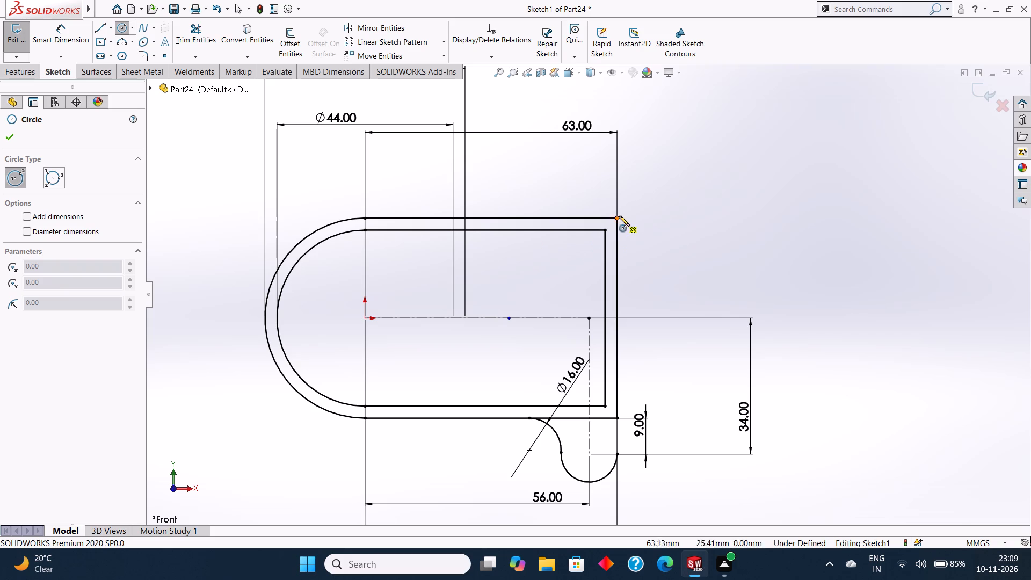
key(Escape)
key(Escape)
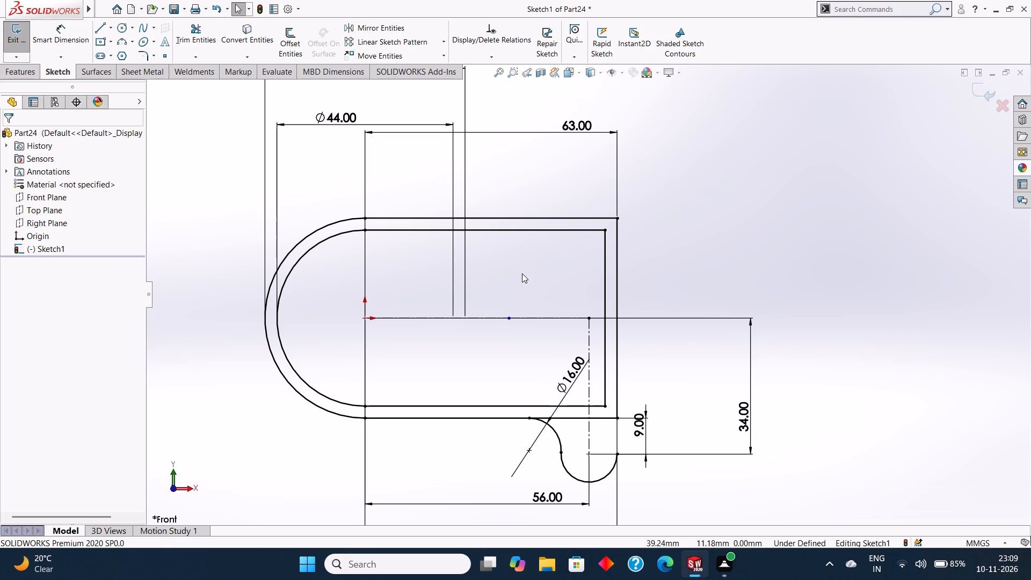
Draw a 34 mm vertical centerline upward from the end of the horizontal centerline.
click(111, 27)
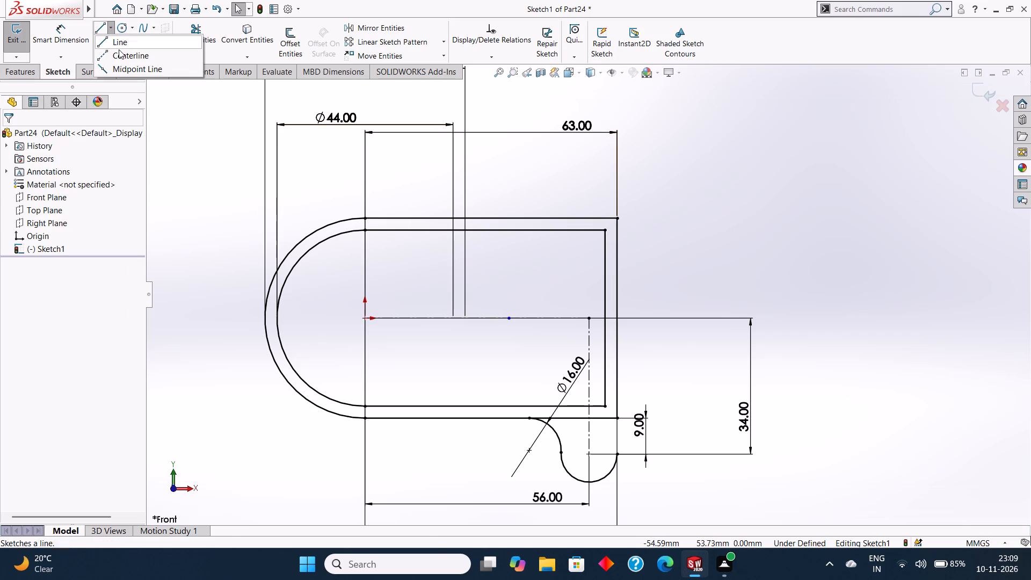
click(120, 56)
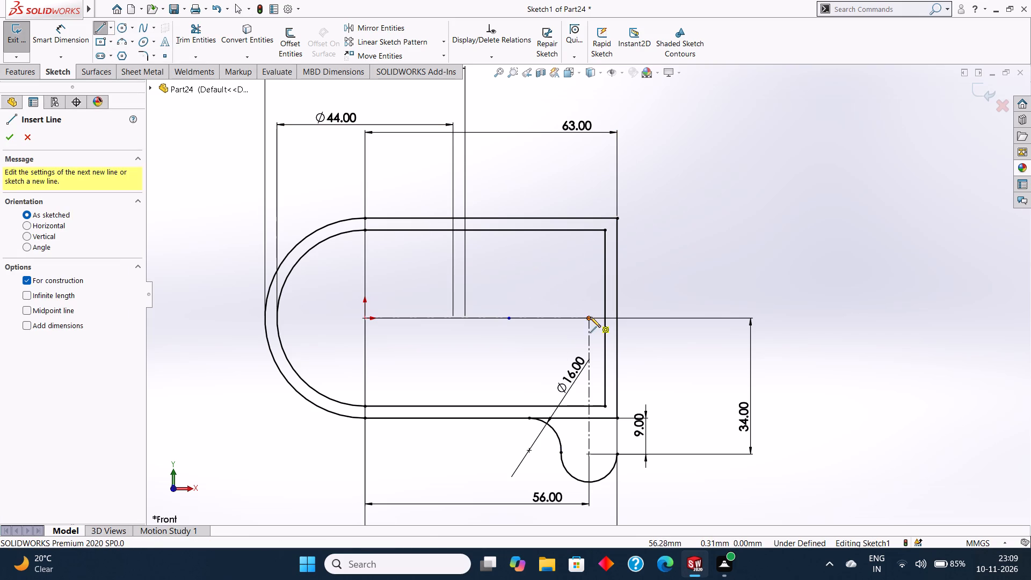
click(590, 317)
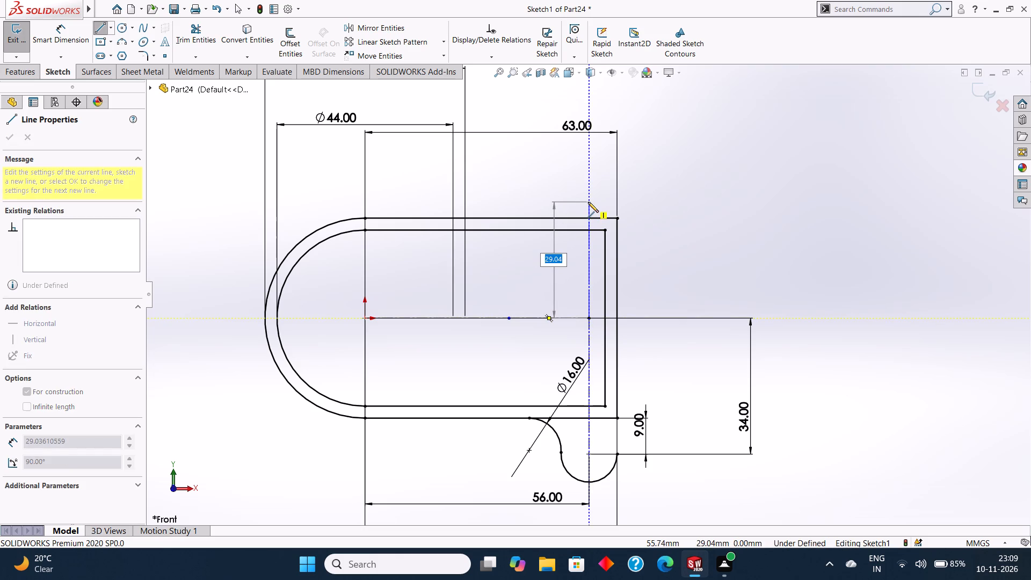
text(34)
key(Return)
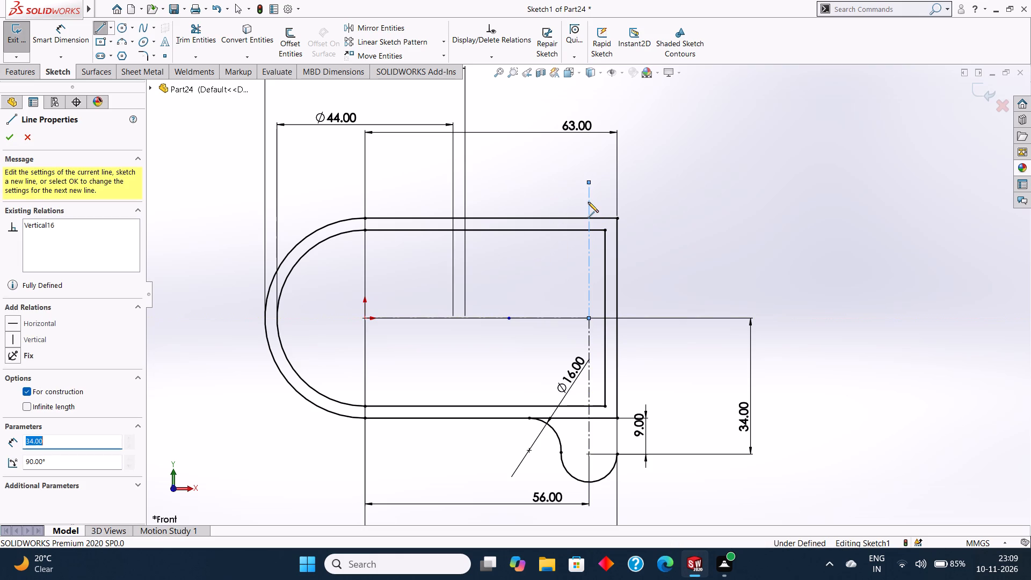
key(Escape)
key(Escape)
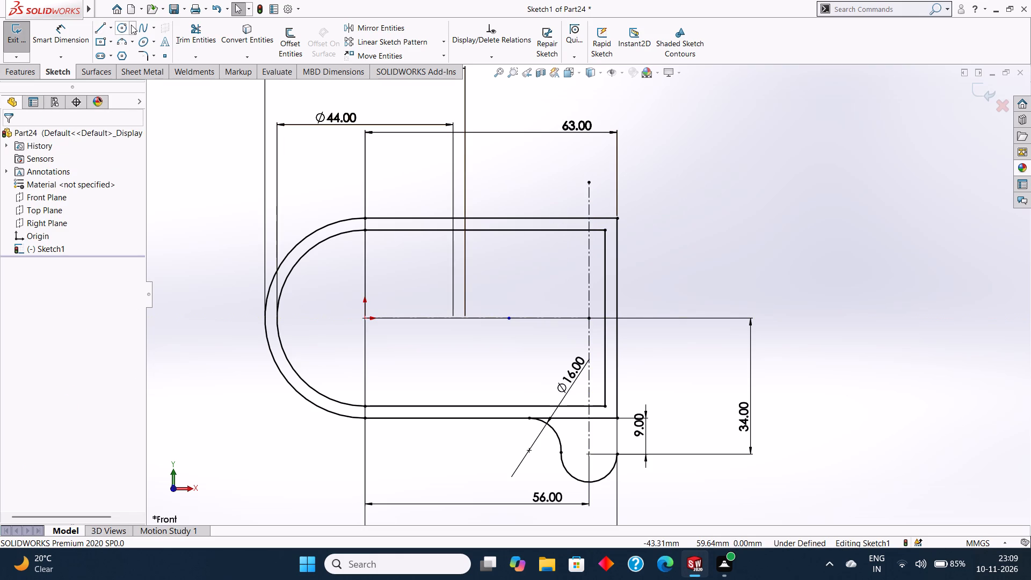
Sketch a circle centred on the new centerline's upper end and dimension its diameter at 14 mm.
click(120, 25)
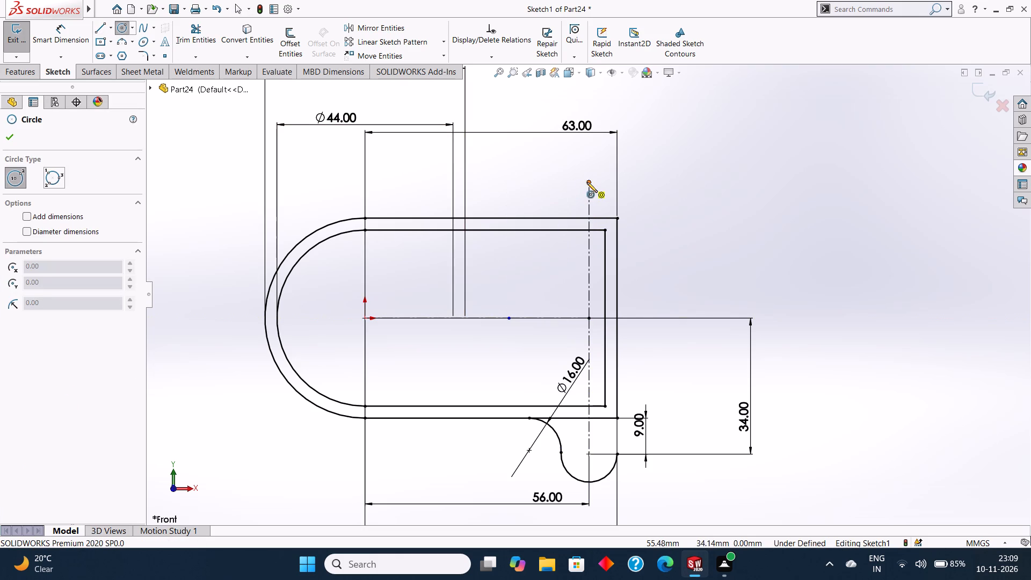
drag(587, 182, 618, 185)
click(6, 134)
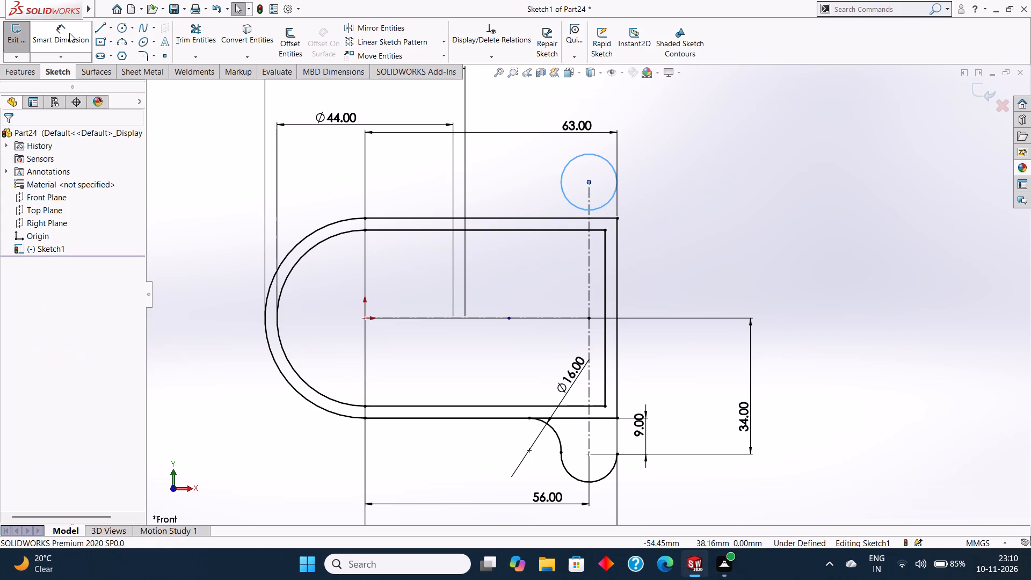
click(69, 31)
click(575, 156)
click(751, 156)
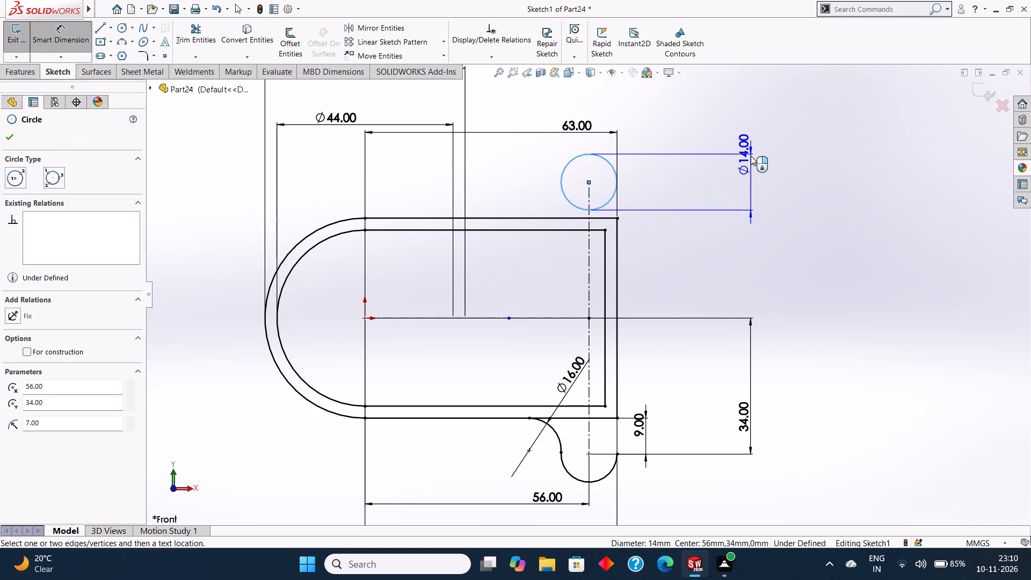
click(702, 136)
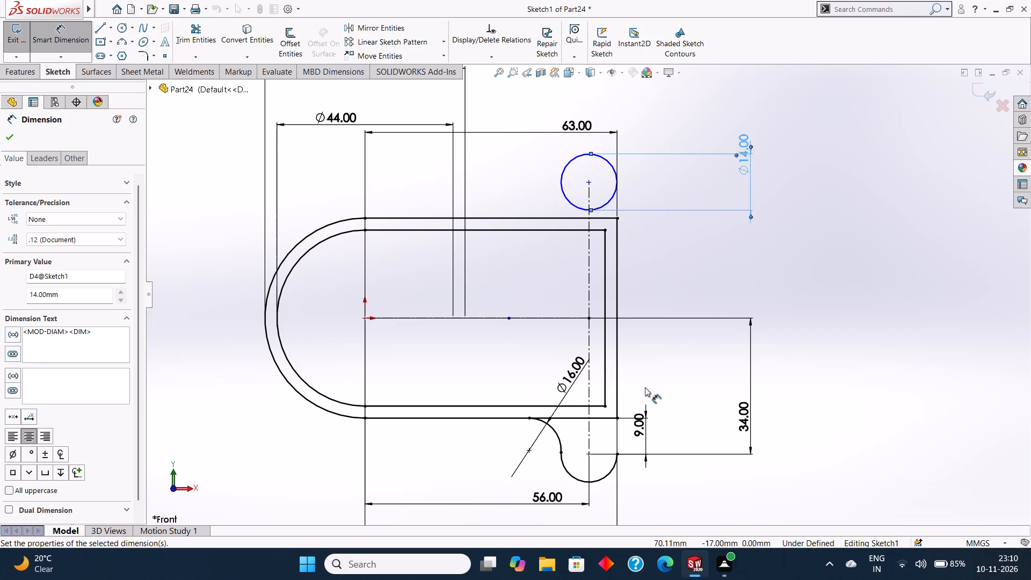
Dimension the vertical distance from the origin to the upper circle's centre at 34 mm.
click(365, 317)
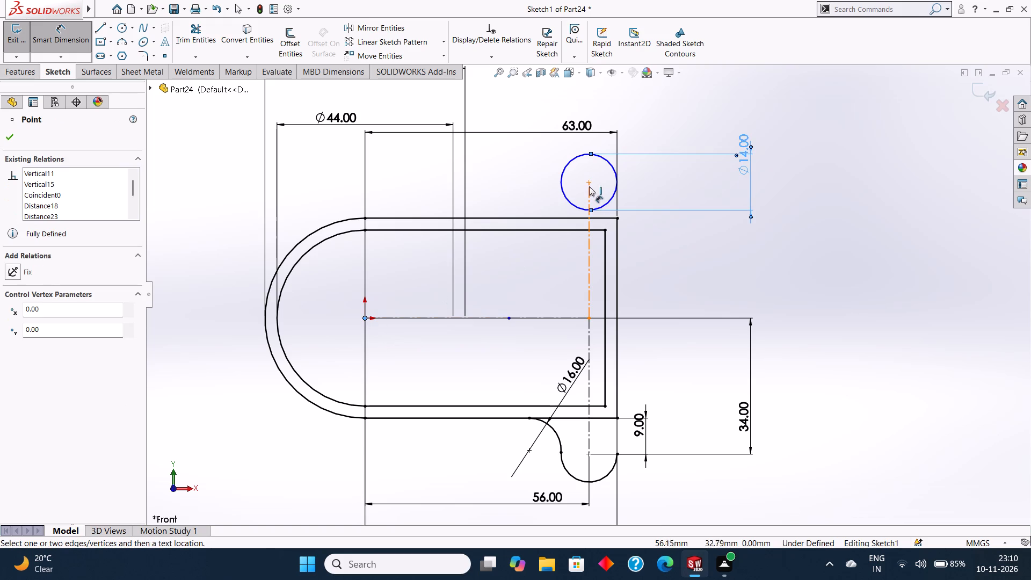
click(589, 184)
click(716, 195)
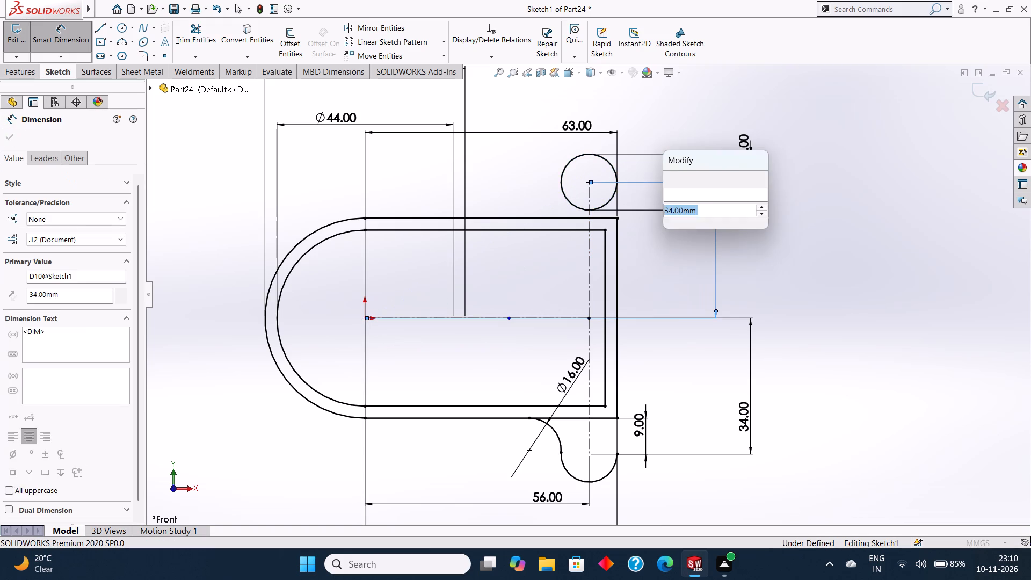
click(668, 182)
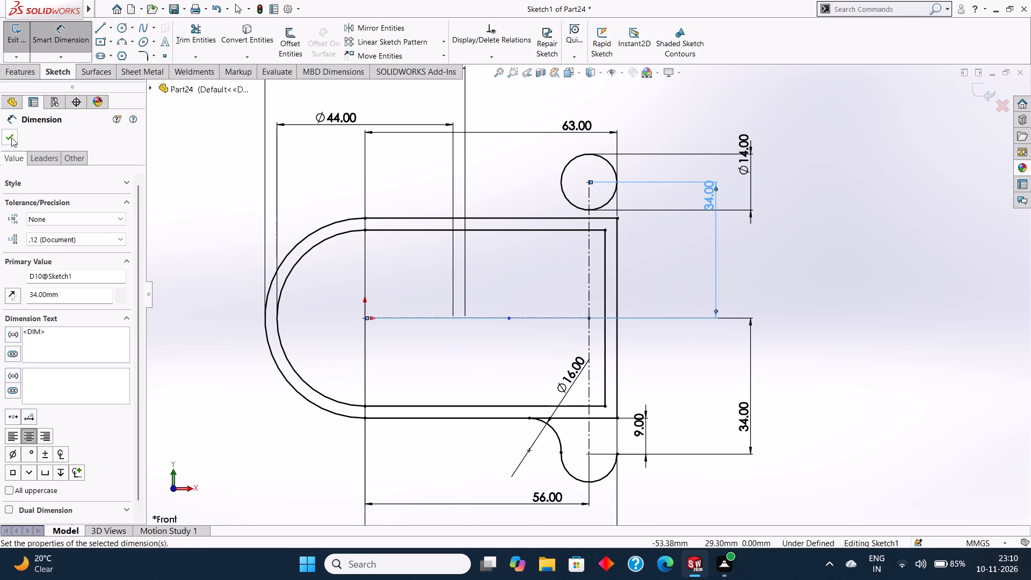
click(11, 137)
Draw a 9 mm vertical line from the profile's outer upper corner to the nearest side point of the upper 14 mm circle.
scroll(623, 185, down, 3)
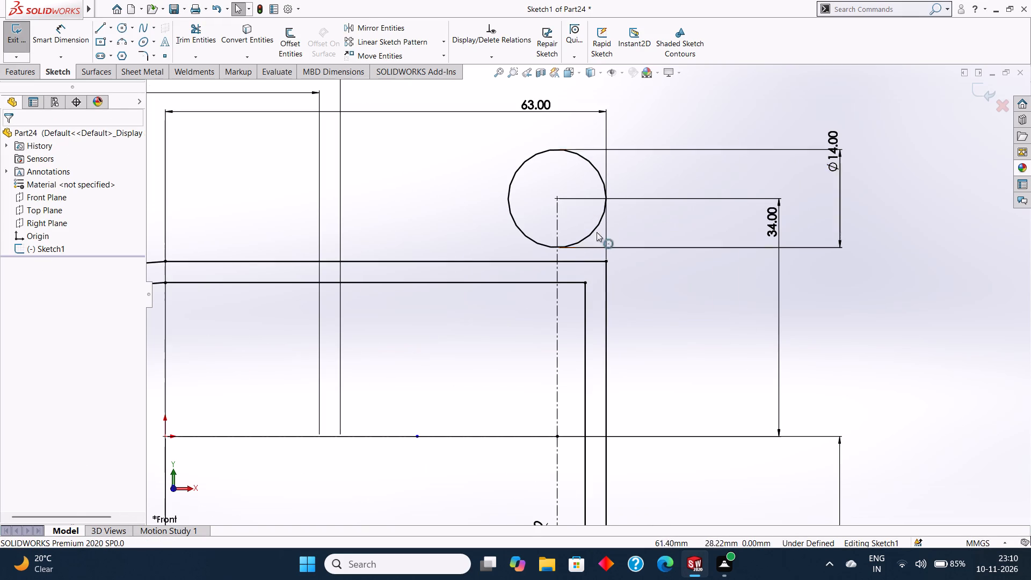
scroll(622, 216, up, 2)
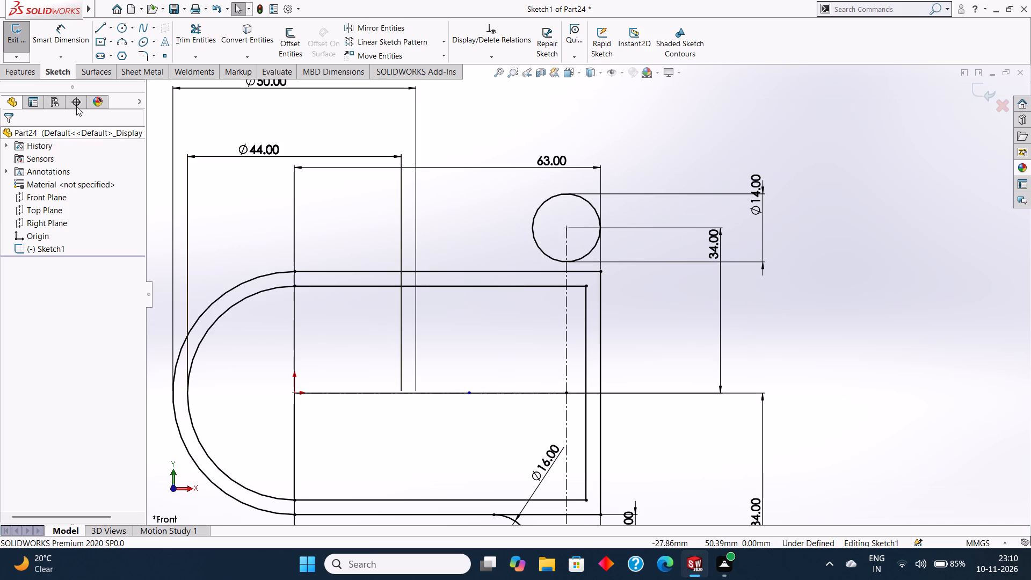
click(98, 31)
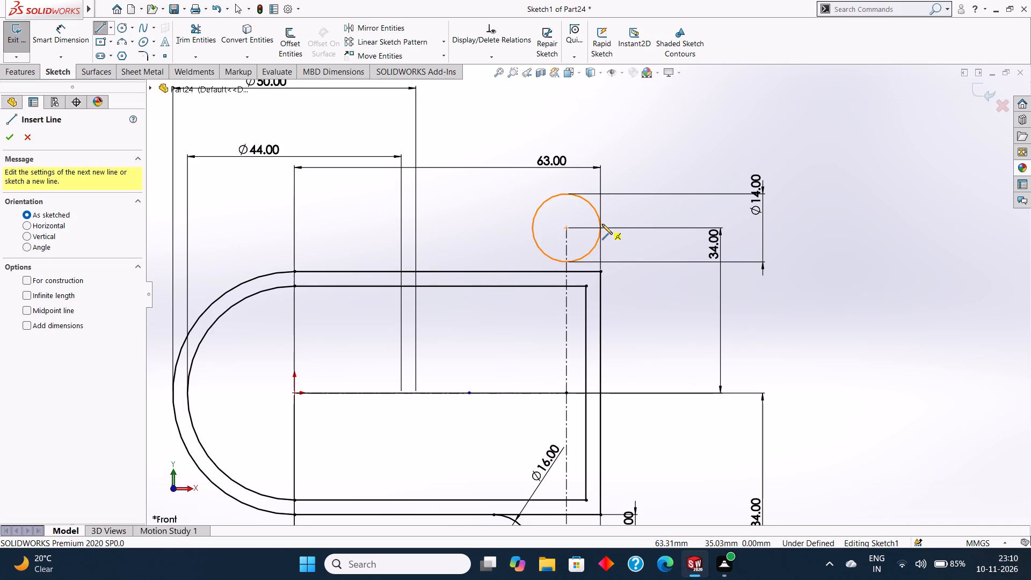
scroll(600, 226, down, 3)
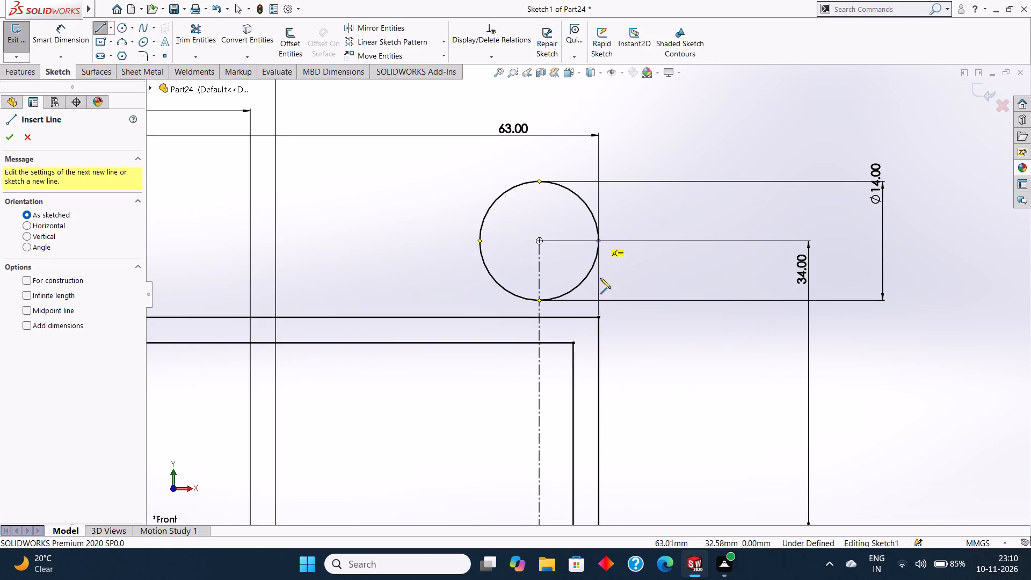
click(599, 315)
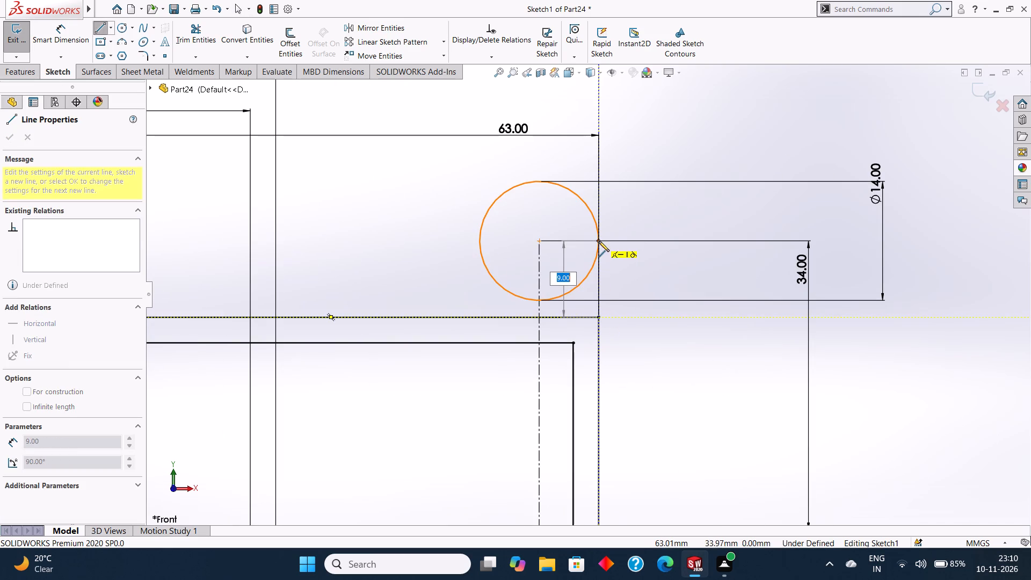
click(599, 241)
key(Escape)
key(Escape)
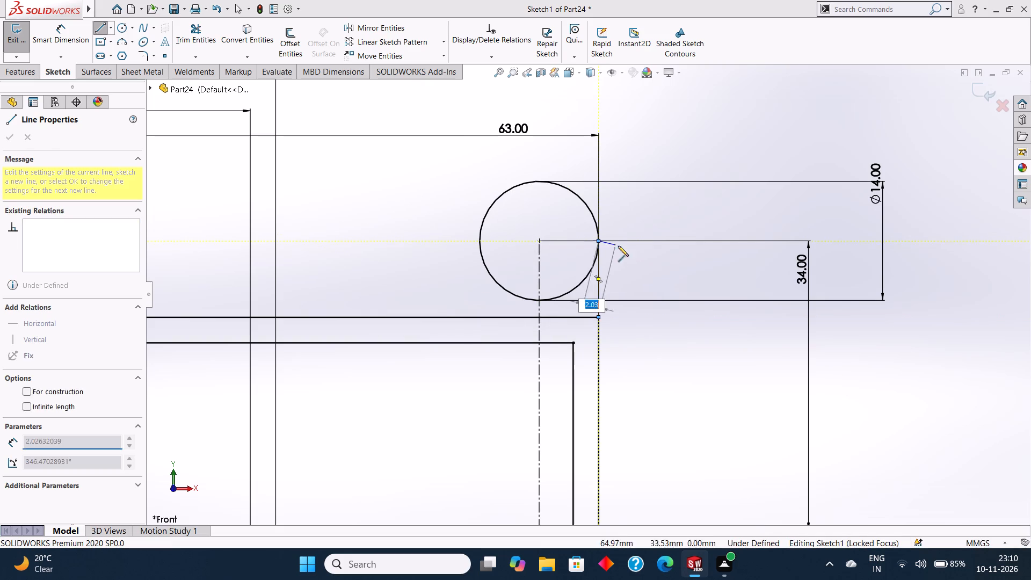
key(Escape)
key(Escape)
Sketch a circle of radius 8 mm above the profile's outer upper line, on the rounded-end side of the upper 14 mm circle.
scroll(623, 256, up, 1)
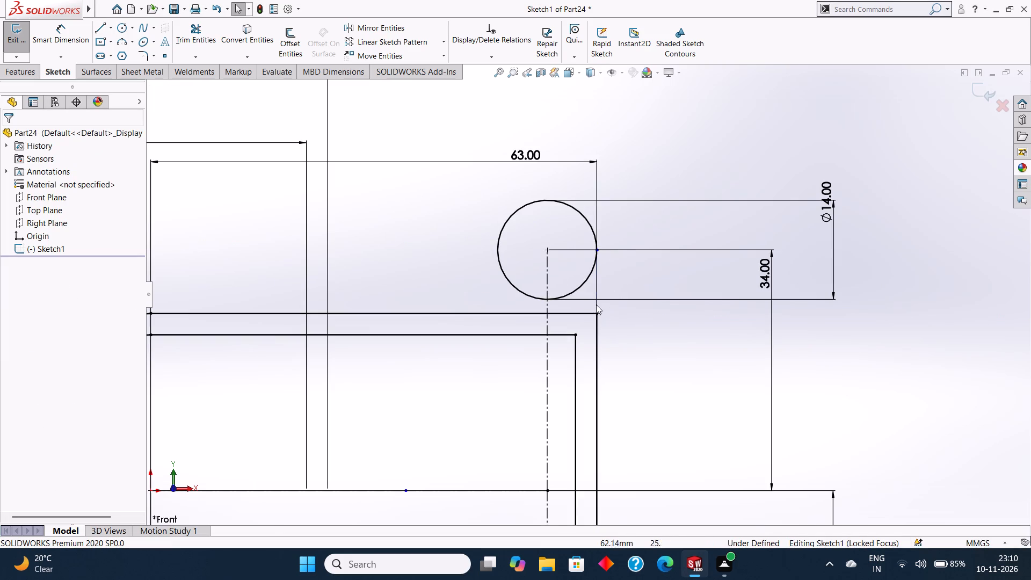
scroll(608, 291, up, 2)
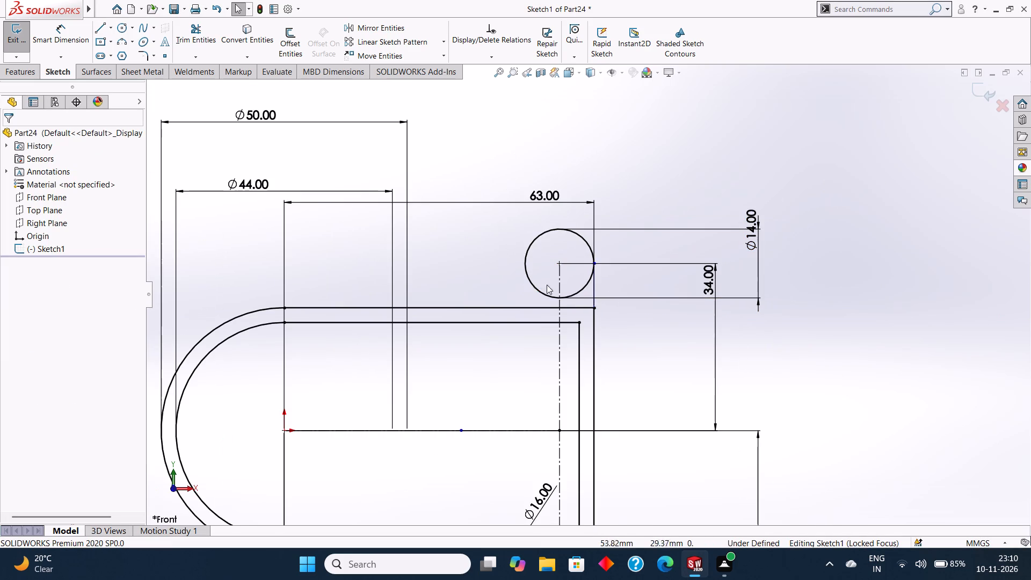
click(126, 24)
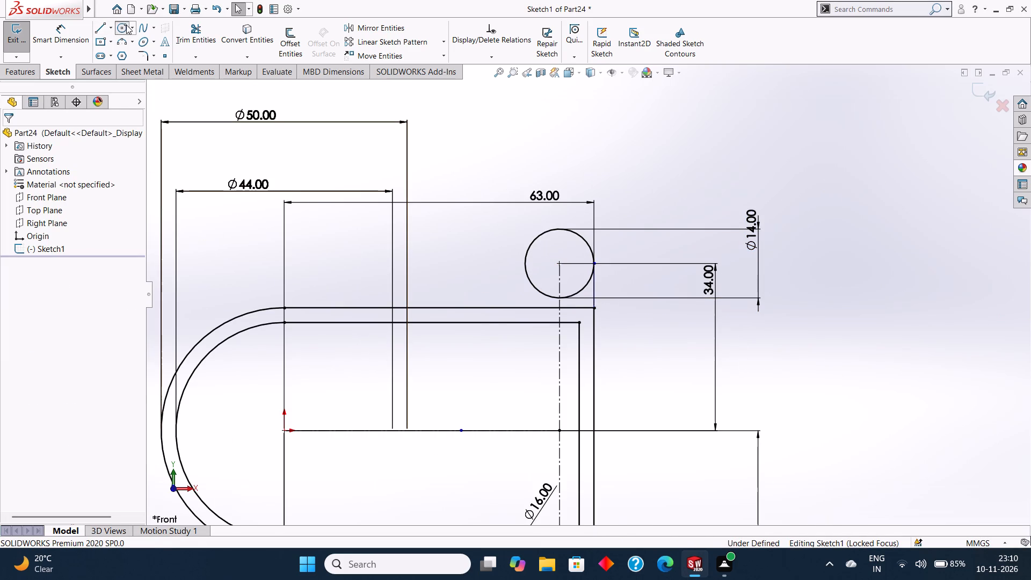
drag(458, 255, 474, 278)
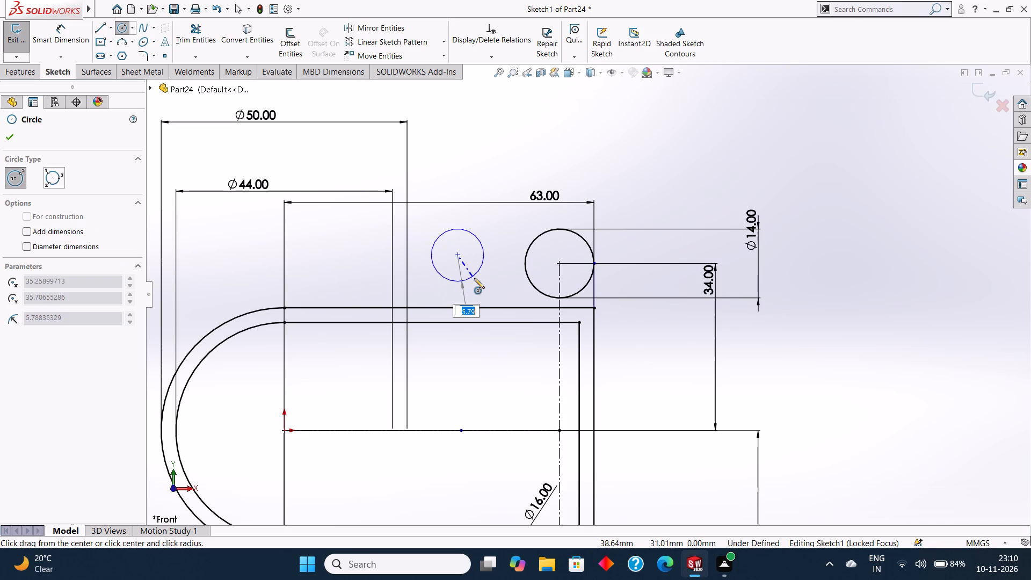
drag(474, 278, 482, 281)
key(BackSpace)
key(8)
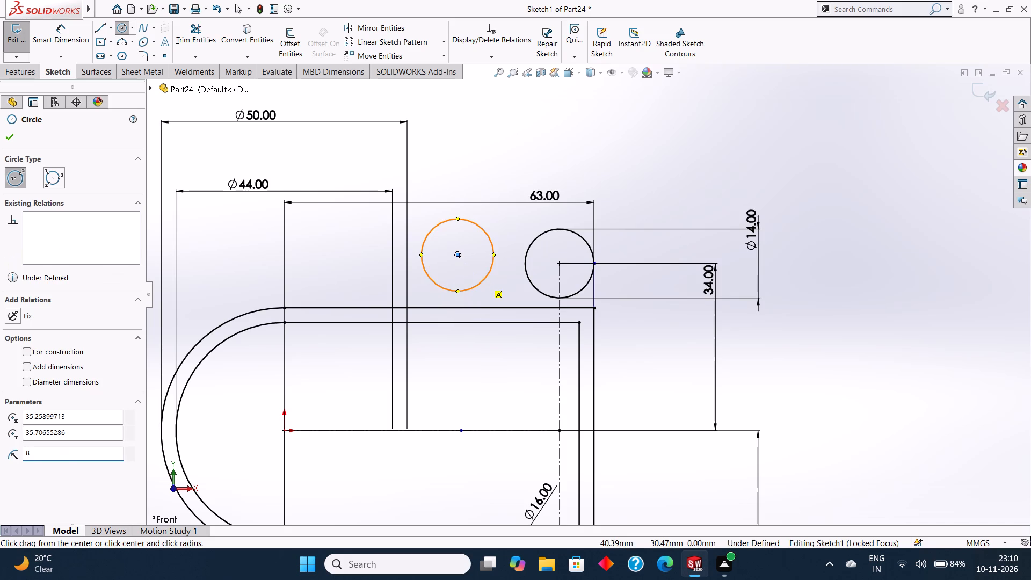
key(Return)
key(Escape)
key(Escape)
key(Escape)
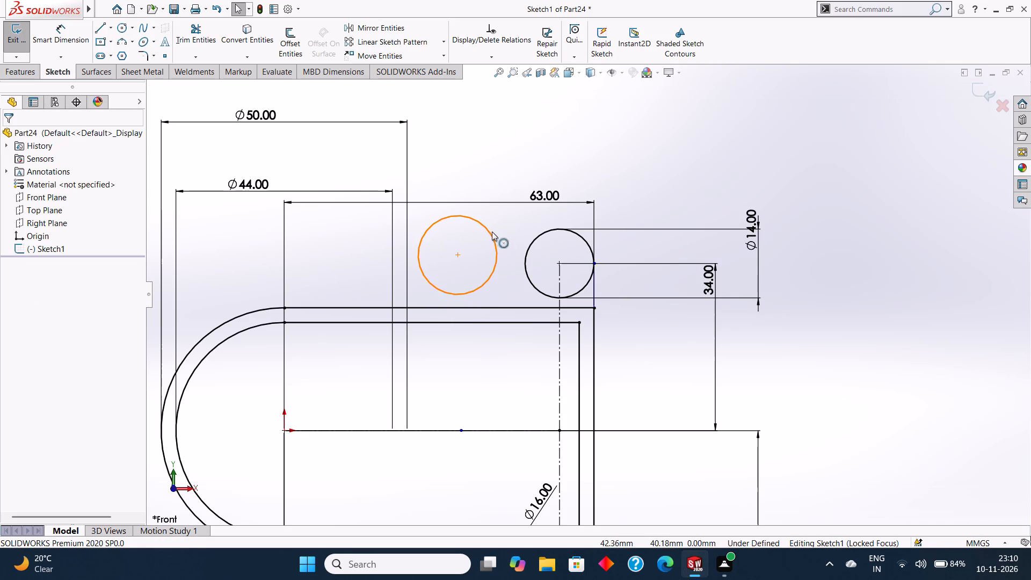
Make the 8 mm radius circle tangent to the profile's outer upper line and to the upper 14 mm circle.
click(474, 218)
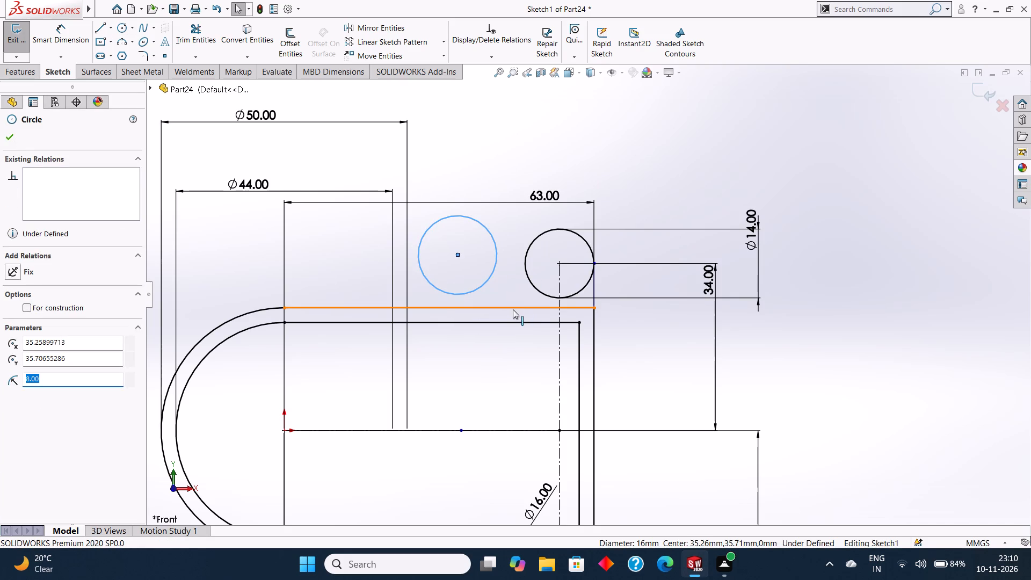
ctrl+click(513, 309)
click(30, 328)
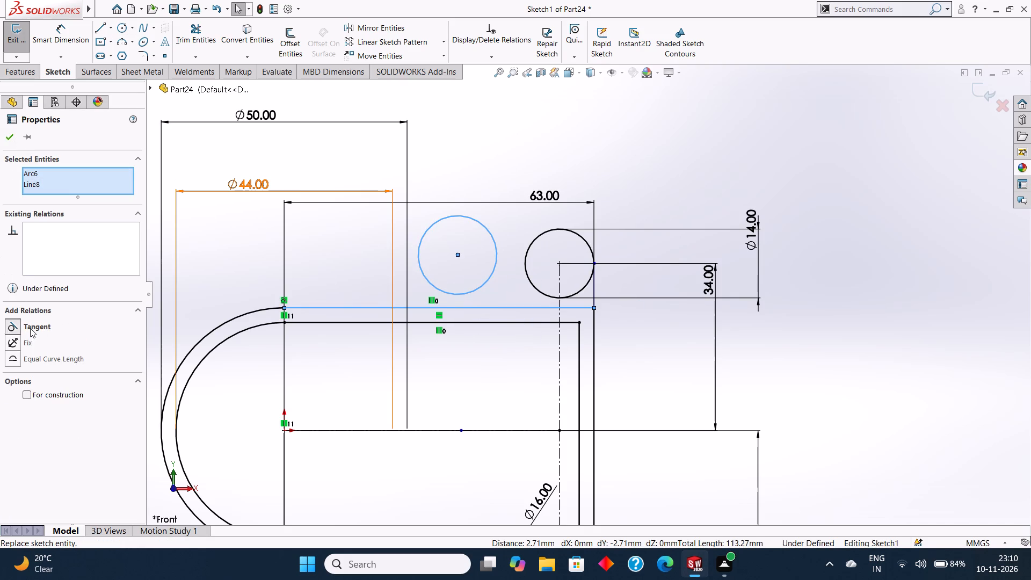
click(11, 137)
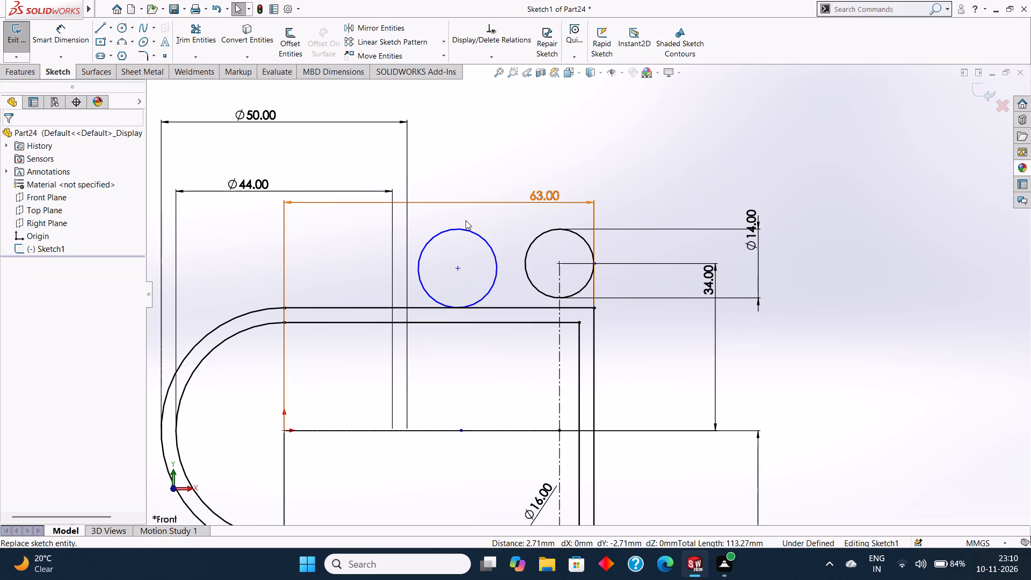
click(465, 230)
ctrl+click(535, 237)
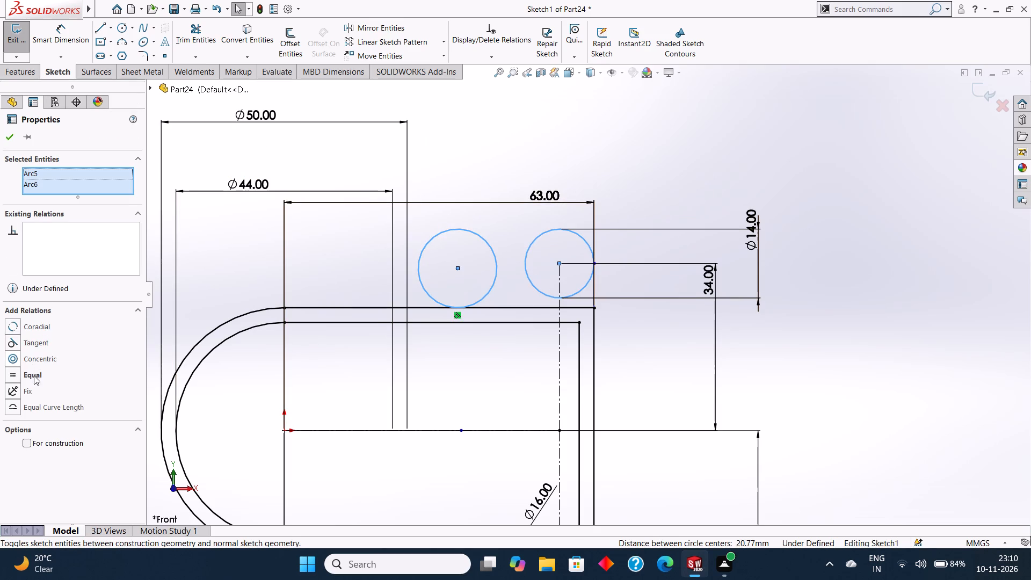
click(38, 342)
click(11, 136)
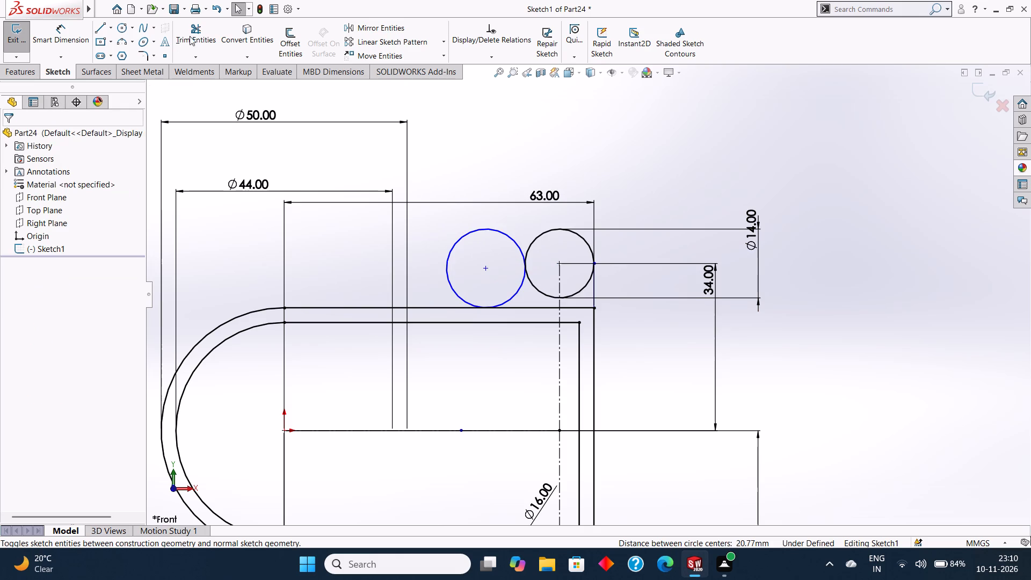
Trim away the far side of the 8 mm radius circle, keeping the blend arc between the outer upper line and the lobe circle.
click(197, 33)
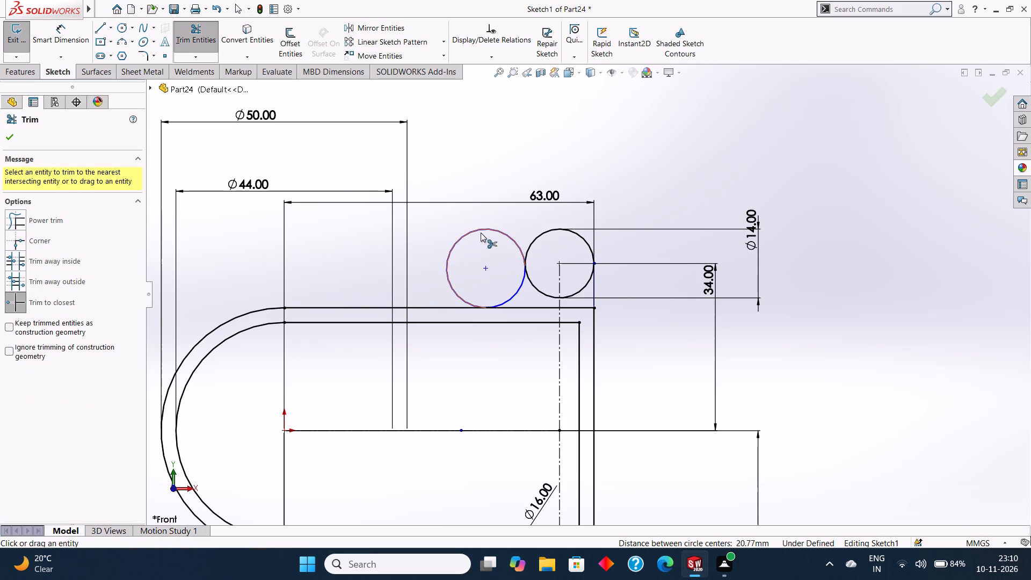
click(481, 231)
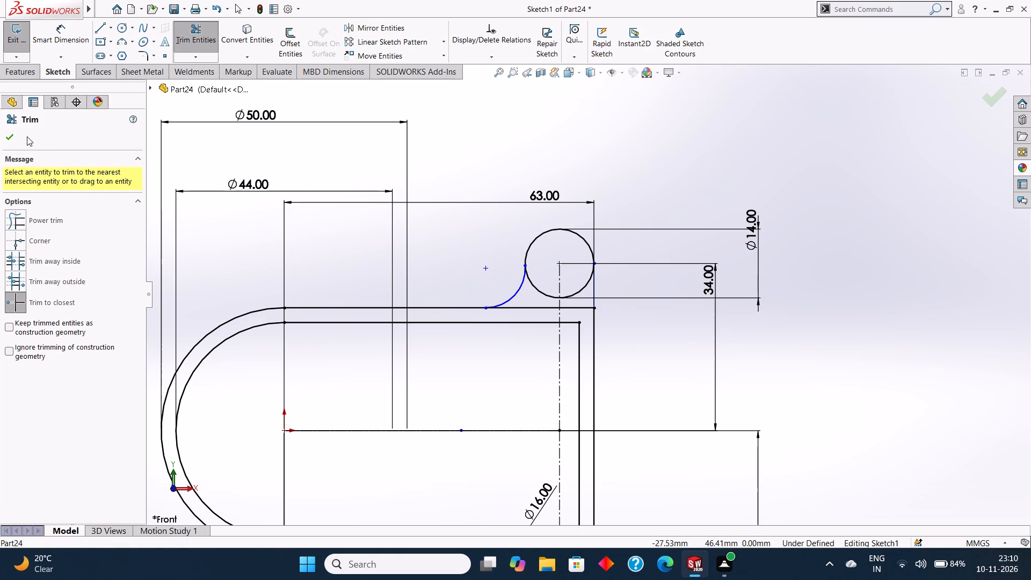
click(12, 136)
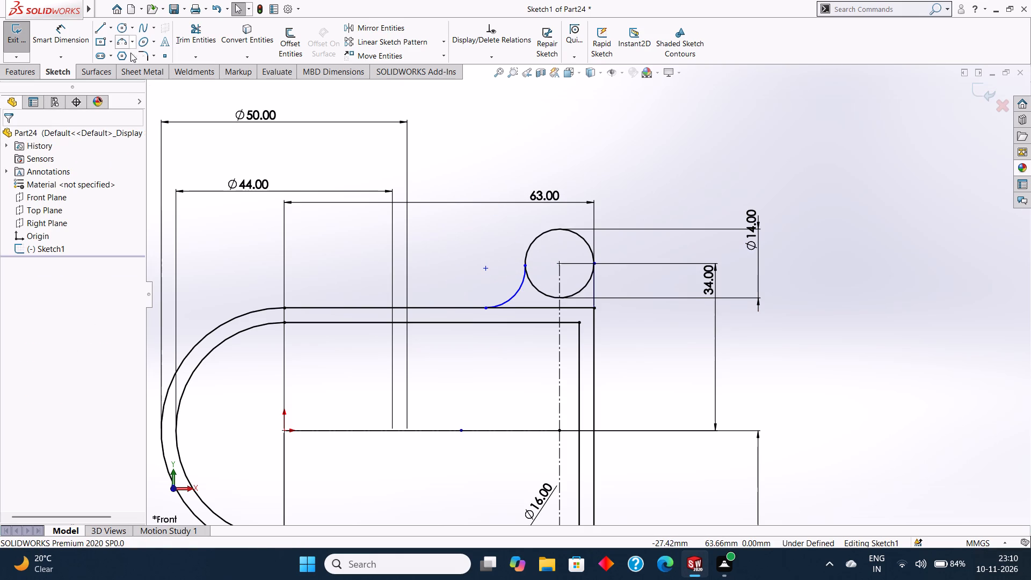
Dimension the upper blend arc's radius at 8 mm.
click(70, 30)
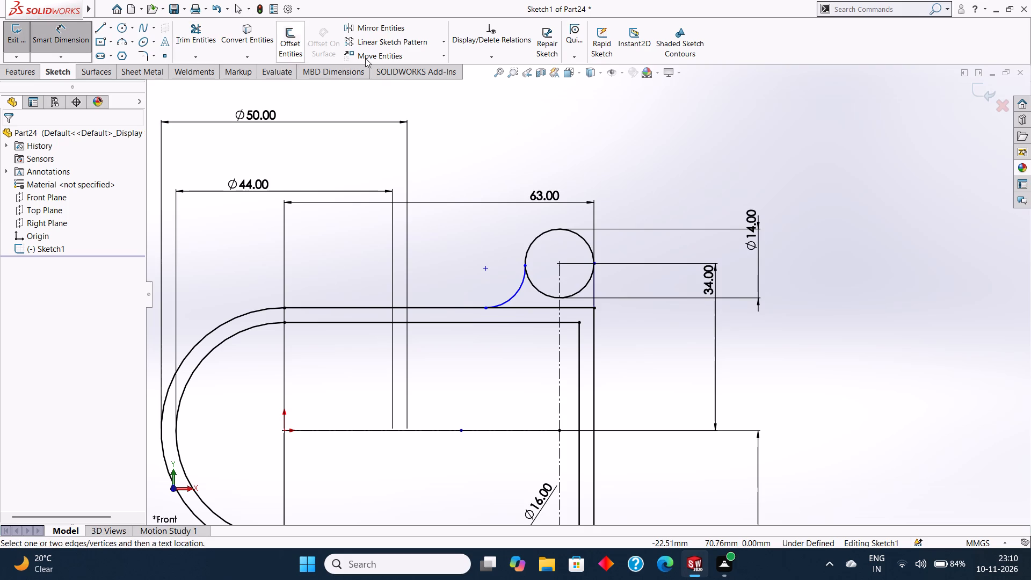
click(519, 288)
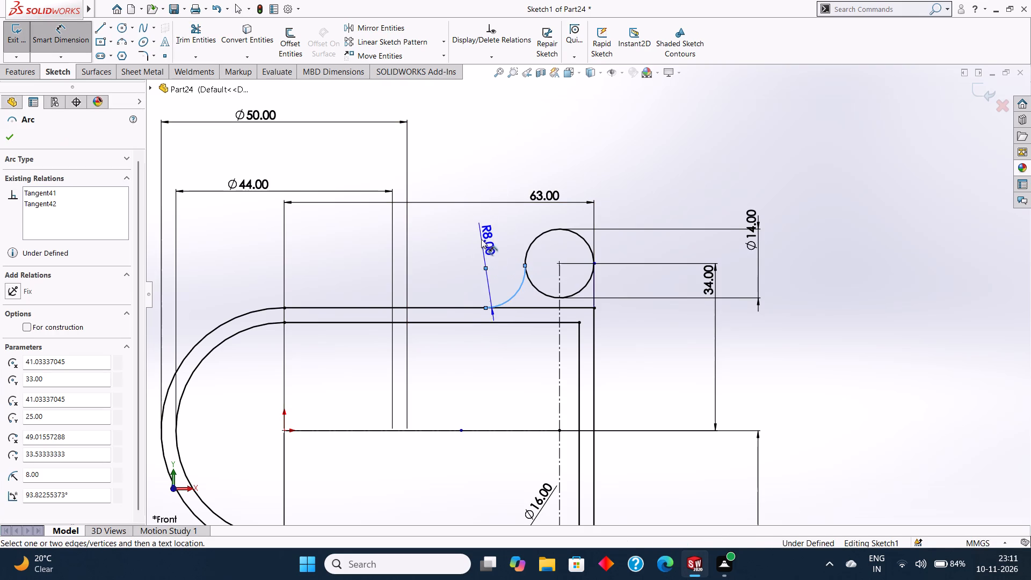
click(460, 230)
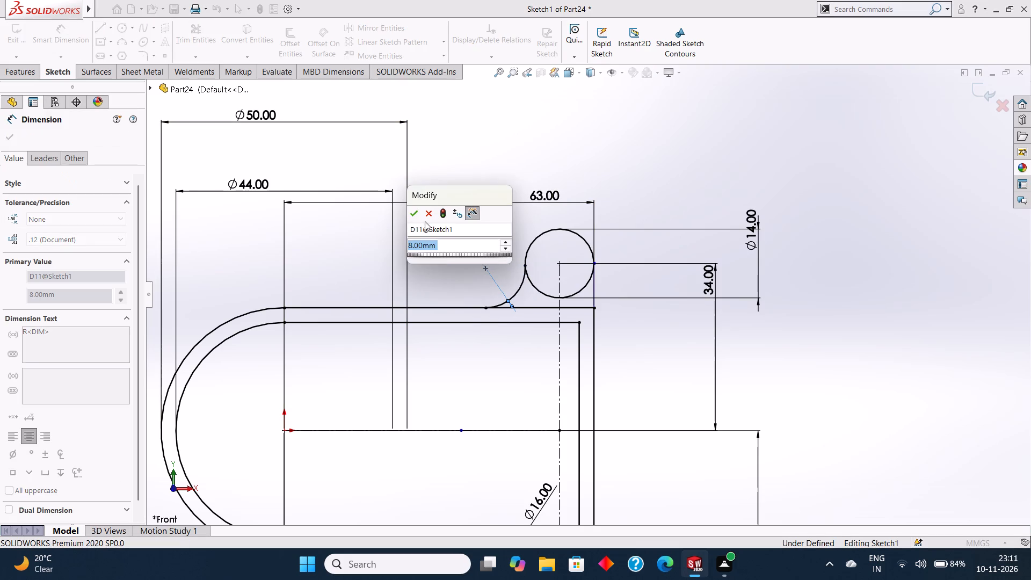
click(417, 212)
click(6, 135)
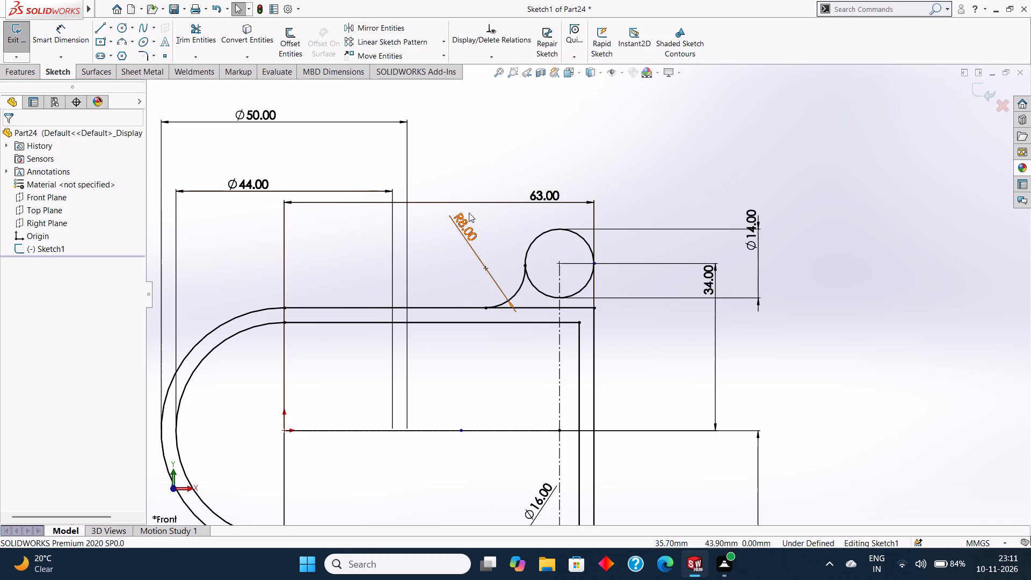
Trim away the whole upper 14 mm lobe circle and its R8 blend arc.
middle_drag(521, 209, 524, 198)
middle_drag(590, 212, 590, 208)
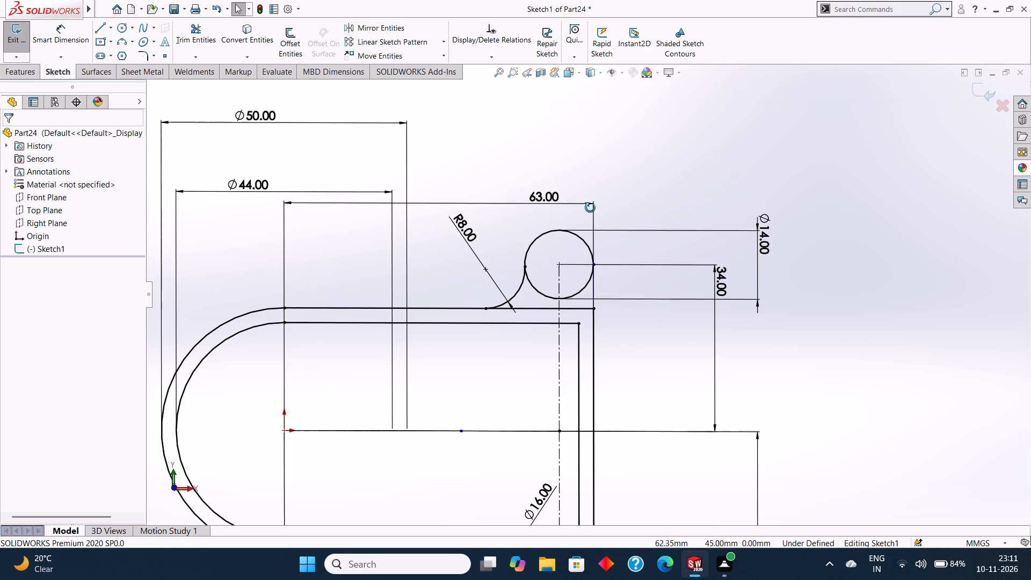
middle_drag(590, 208, 590, 199)
scroll(573, 230, down, 1)
scroll(573, 230, up, 3)
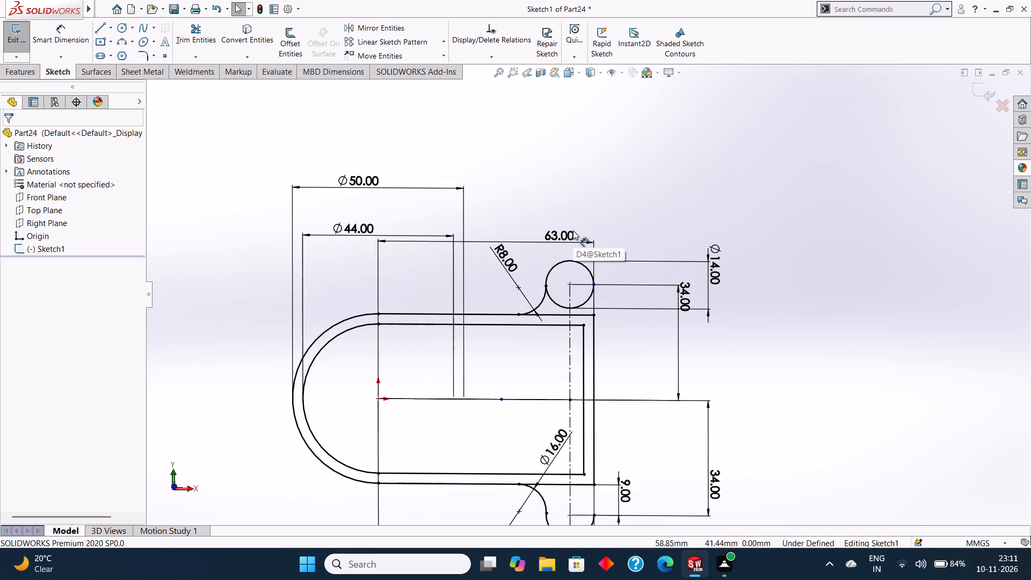
scroll(573, 231, up, 4)
scroll(600, 292, up, 1)
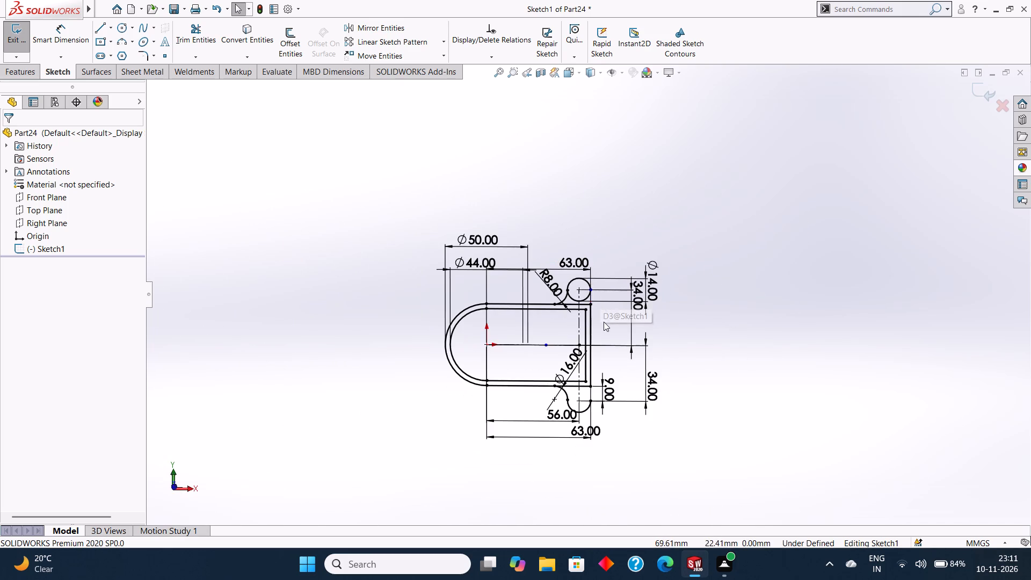
scroll(604, 322, down, 2)
scroll(585, 324, up, 1)
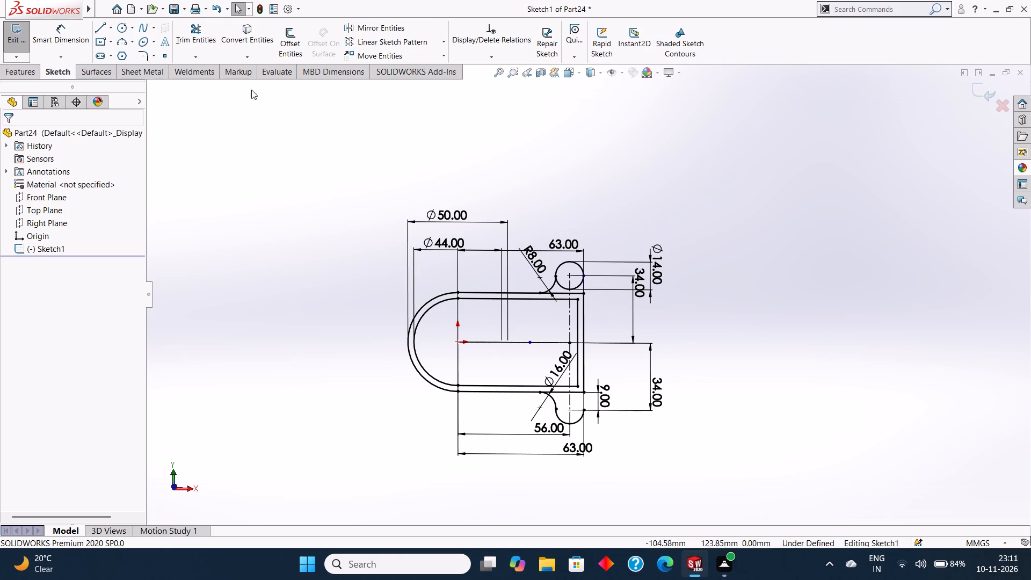
click(195, 27)
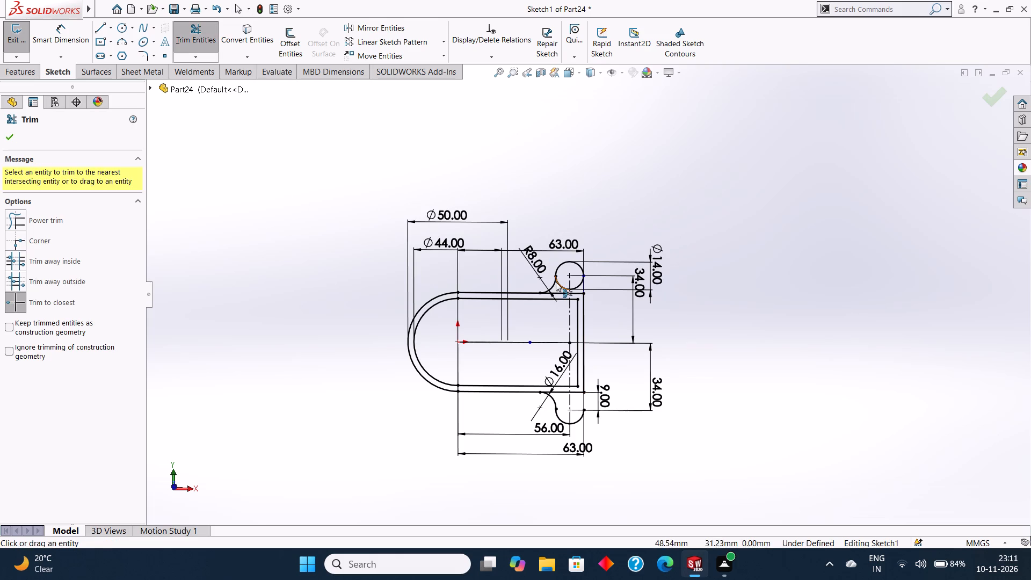
click(555, 282)
click(562, 269)
click(561, 265)
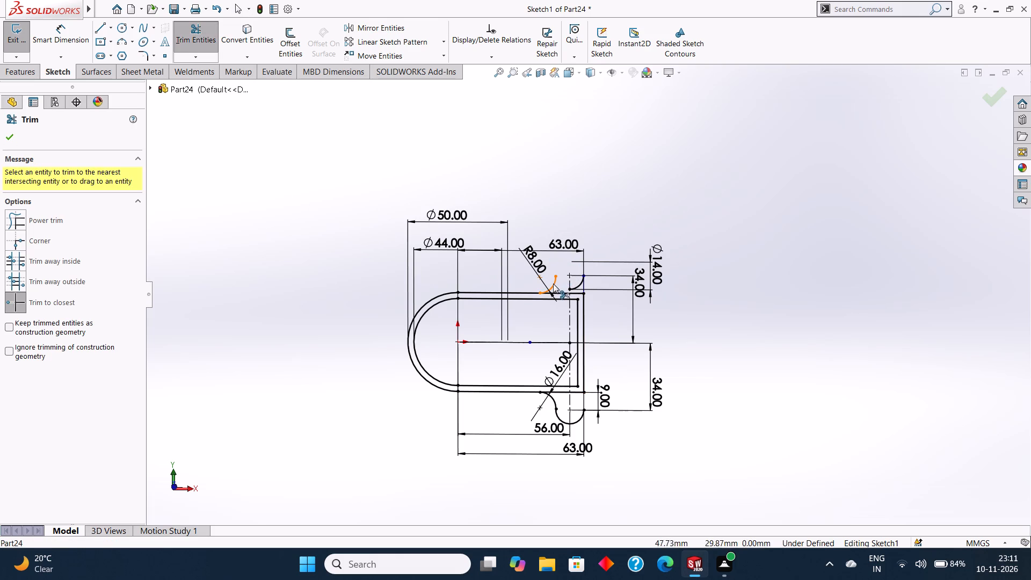
click(551, 282)
scroll(570, 281, down, 4)
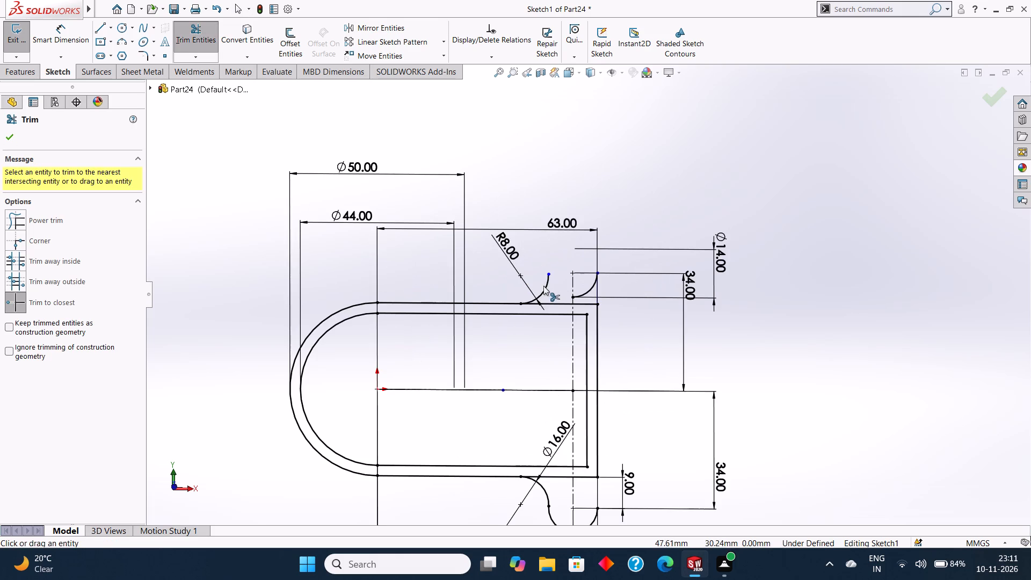
click(543, 286)
click(591, 288)
Trim away the vertical centerline inside the inner profile and the horizontal line running from the origin.
scroll(589, 284, up, 3)
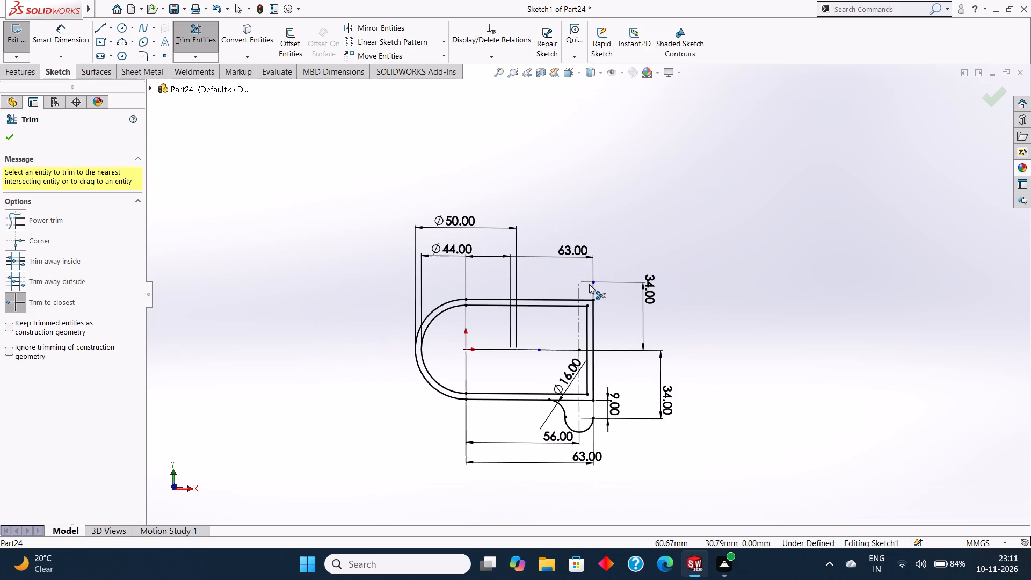
scroll(608, 284, up, 2)
scroll(590, 336, down, 4)
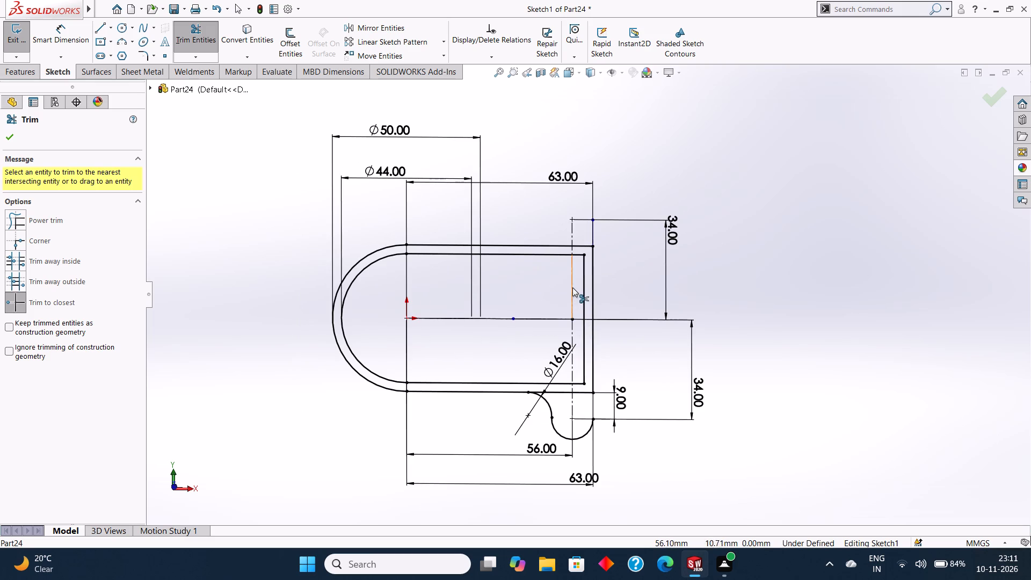
click(572, 286)
click(571, 336)
click(548, 317)
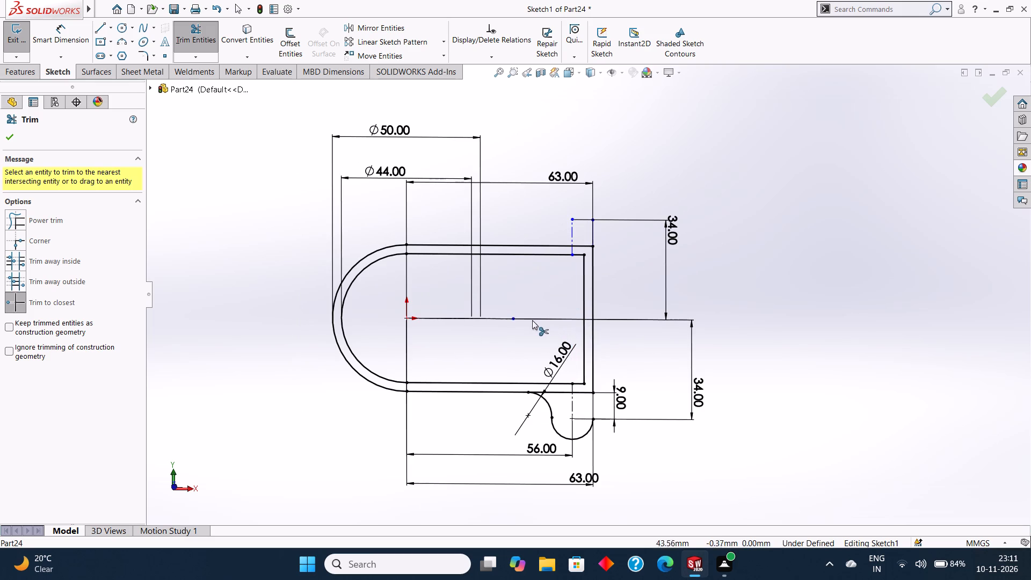
click(502, 318)
click(456, 317)
Trim away the lower lobe: the remaining lower centerline, the 16 mm diameter blend arc, the lobe arc and the 9 mm vertical line.
scroll(574, 388, down, 2)
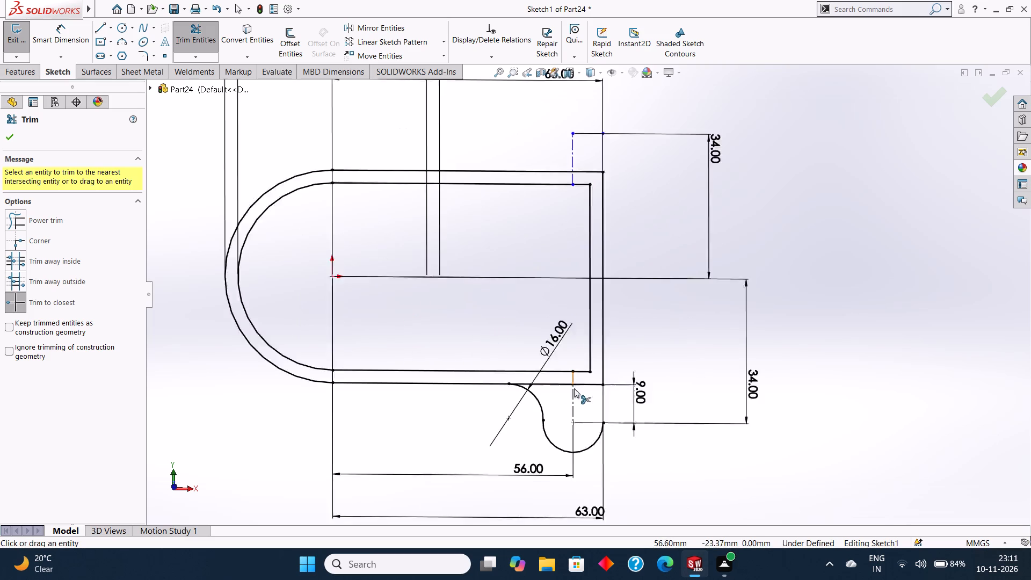
scroll(574, 388, down, 5)
click(579, 338)
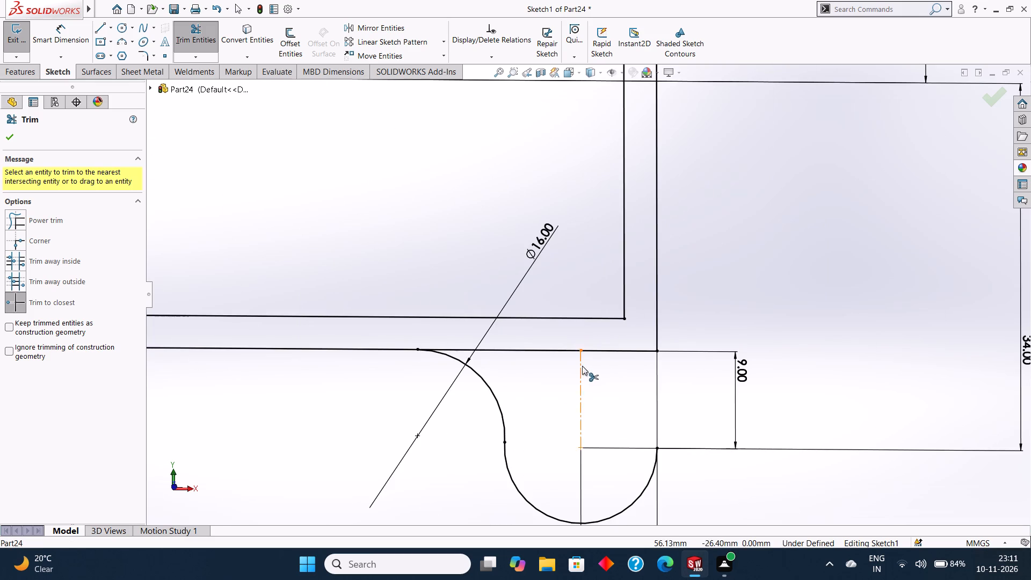
click(582, 366)
click(481, 375)
scroll(513, 383, up, 2)
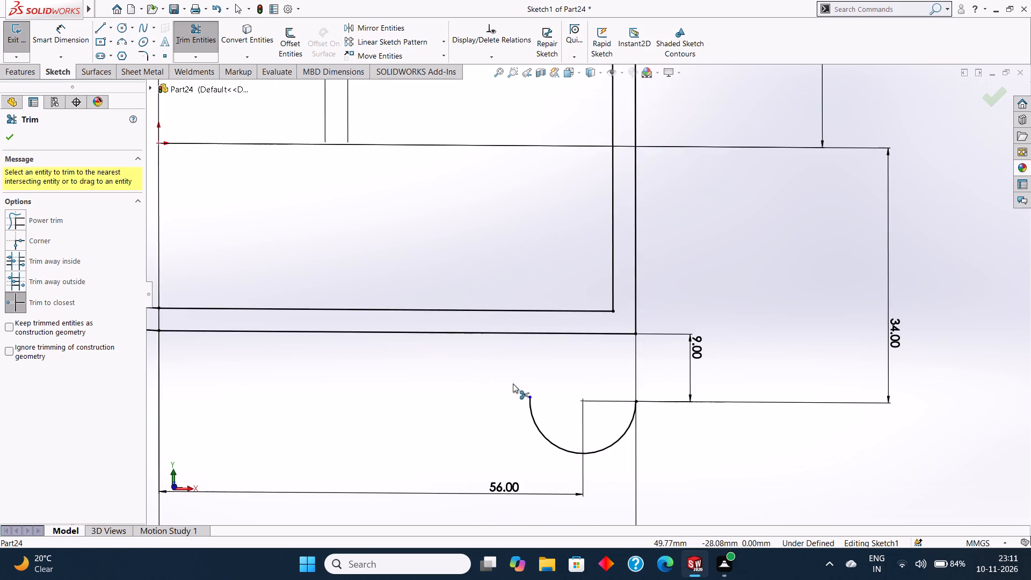
scroll(515, 384, up, 4)
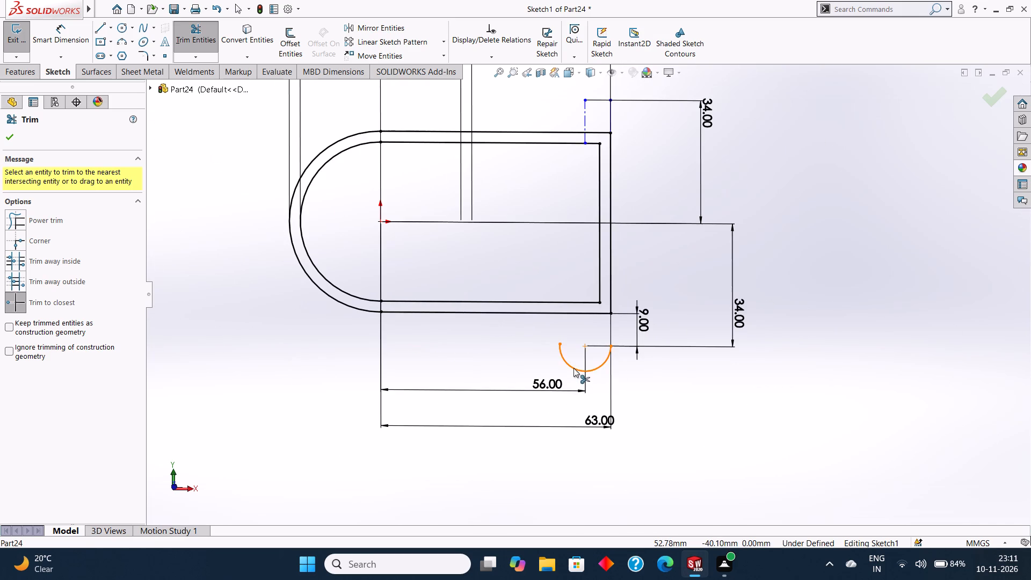
click(573, 368)
click(609, 330)
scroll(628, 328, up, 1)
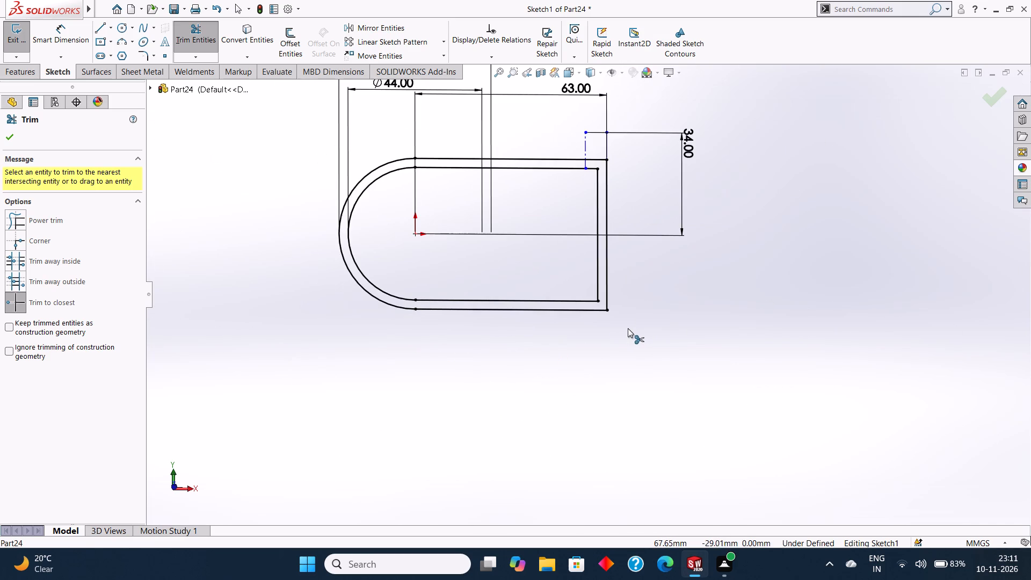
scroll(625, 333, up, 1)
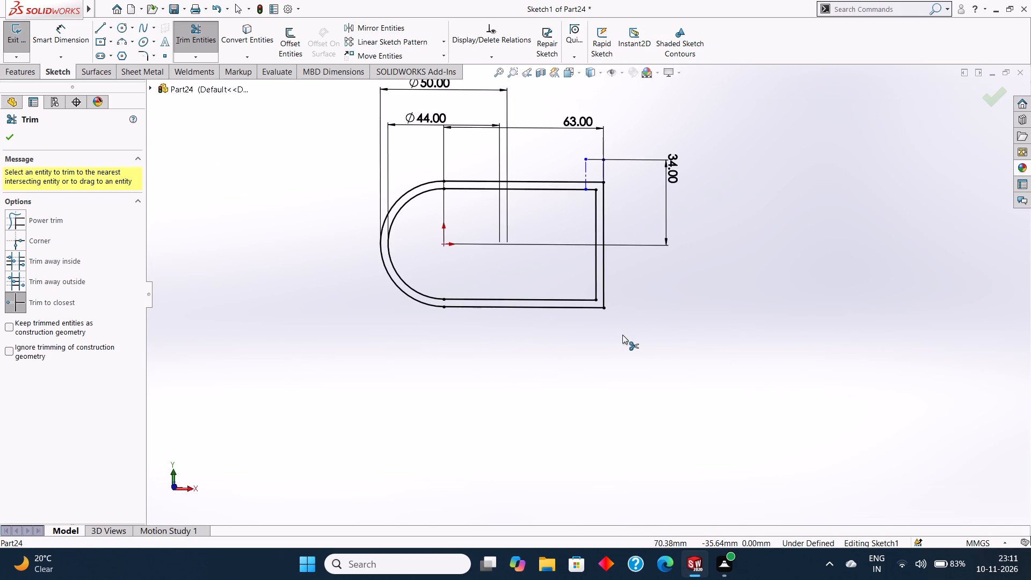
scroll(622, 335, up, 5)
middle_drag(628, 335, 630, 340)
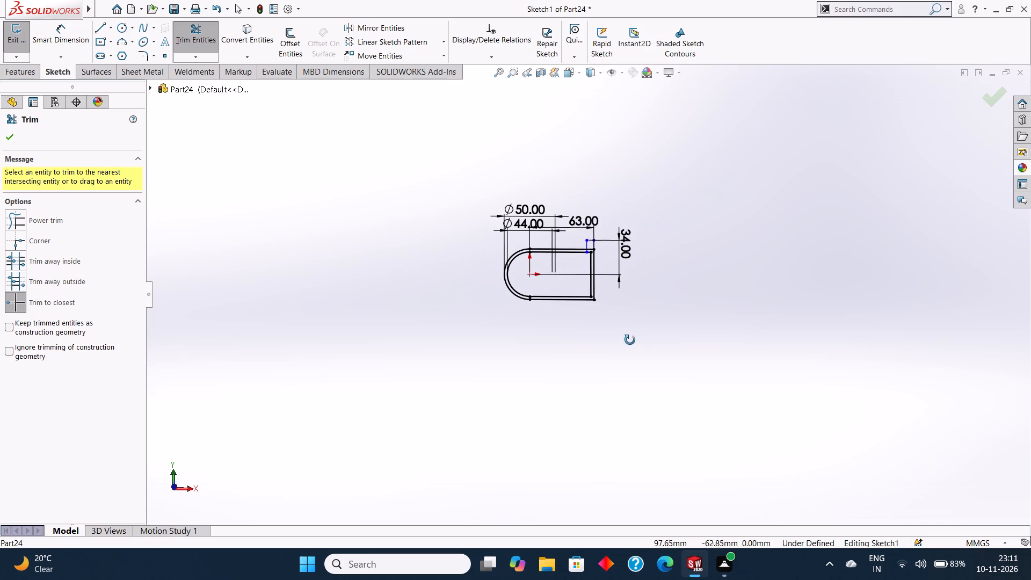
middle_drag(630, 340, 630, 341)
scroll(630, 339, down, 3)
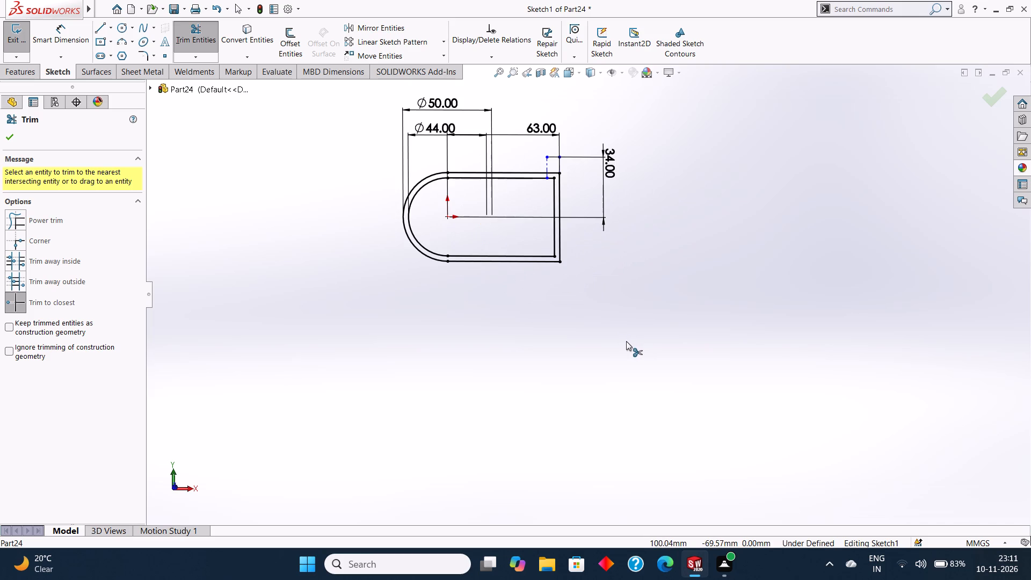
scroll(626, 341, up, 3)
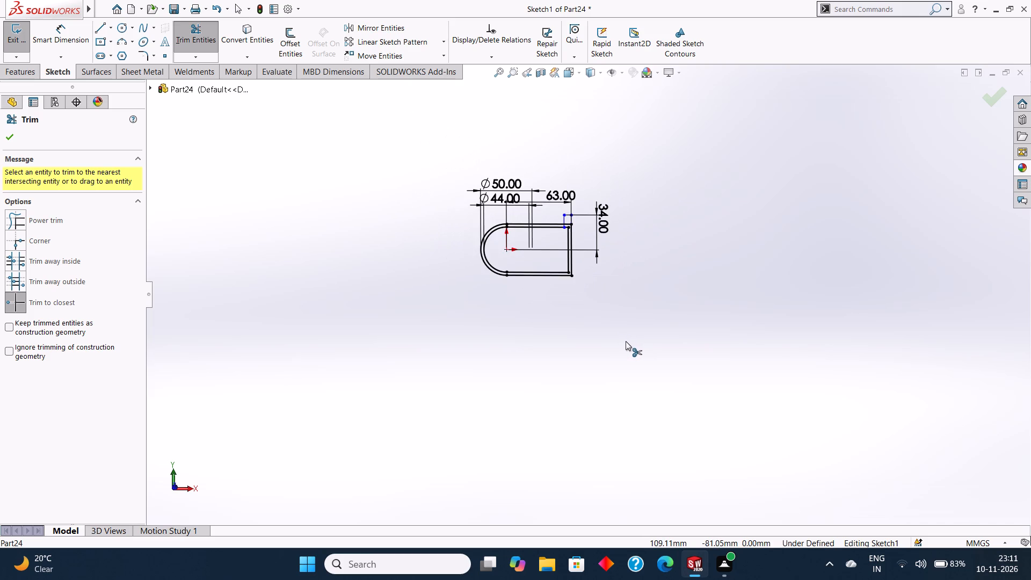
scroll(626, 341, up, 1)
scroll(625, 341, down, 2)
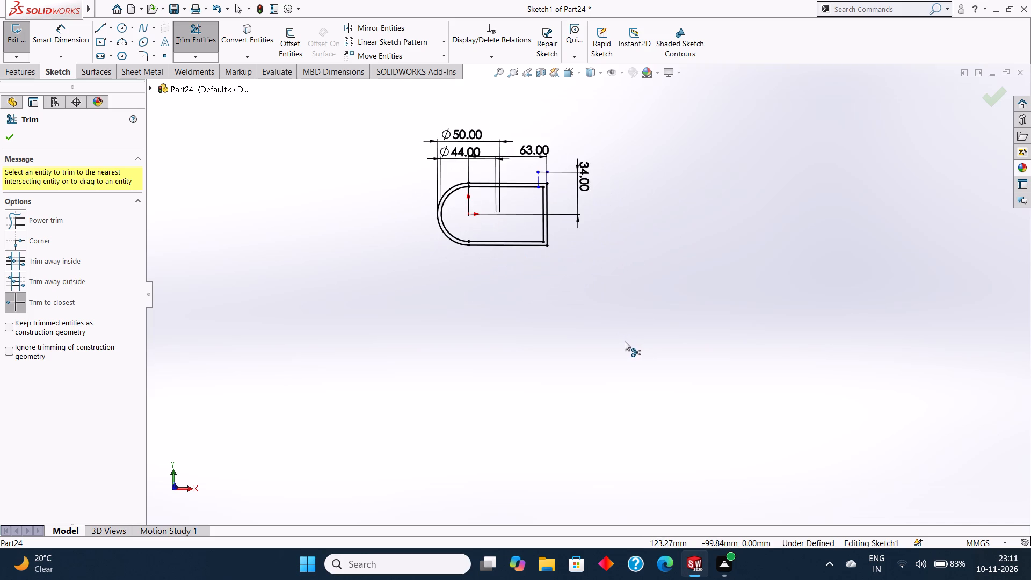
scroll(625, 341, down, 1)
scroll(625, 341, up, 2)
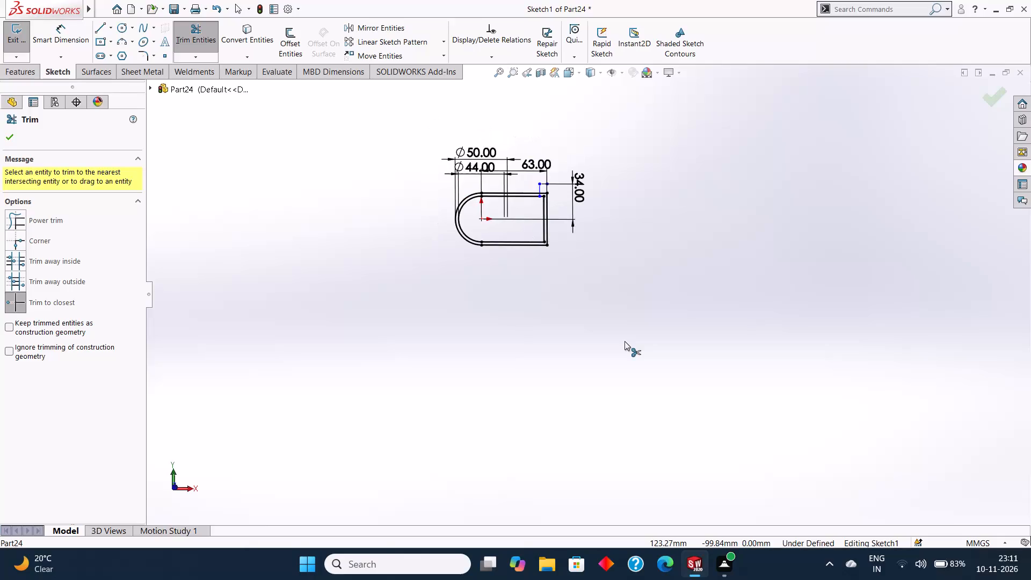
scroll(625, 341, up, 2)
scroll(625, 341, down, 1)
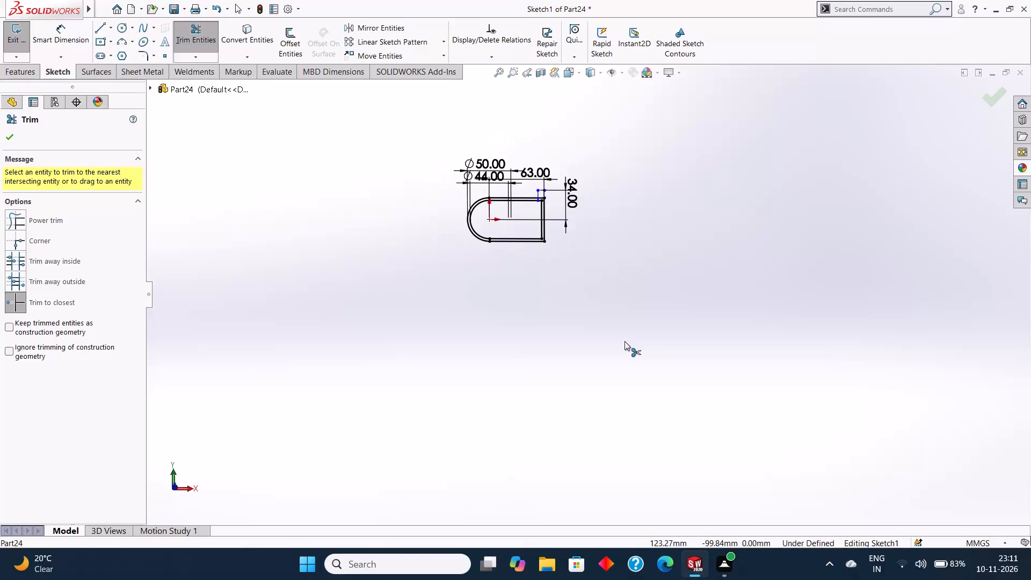
Trim away the leftover construction lines around the D-profile's upper square corner, including the one carrying the 34 mm dimension.
scroll(625, 341, up, 4)
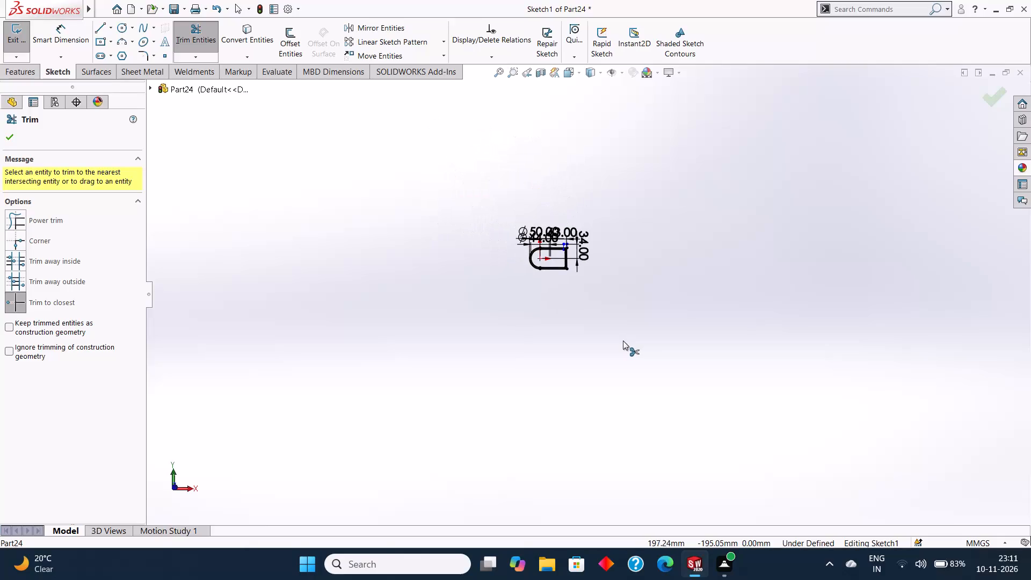
scroll(622, 340, up, 2)
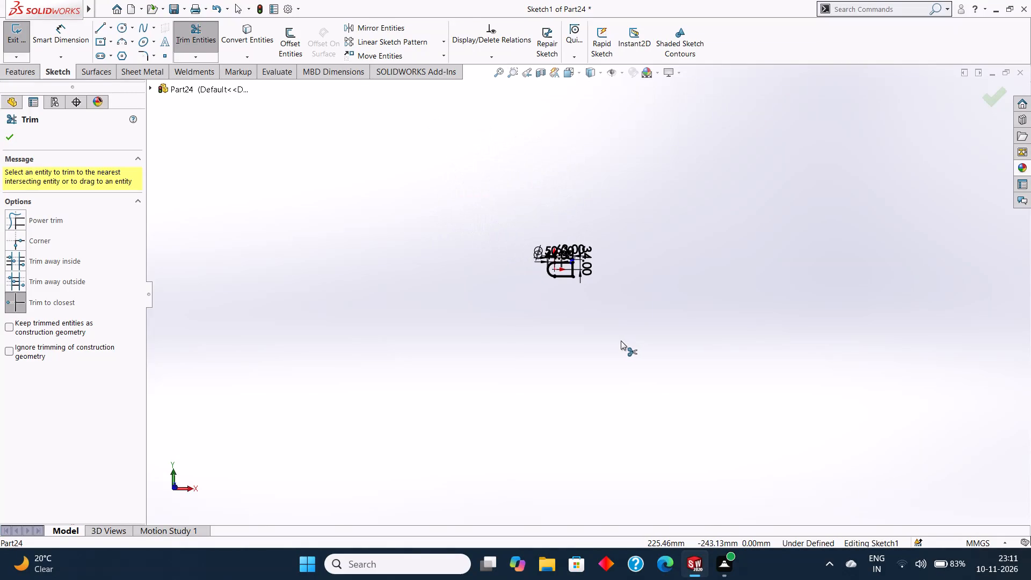
scroll(621, 340, down, 2)
scroll(536, 231, down, 4)
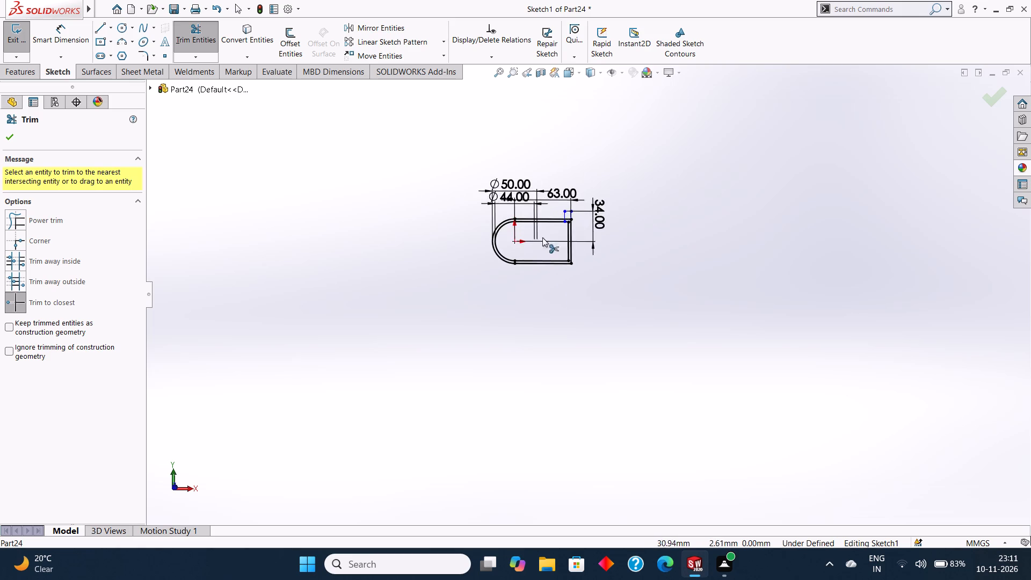
scroll(544, 231, down, 7)
click(600, 206)
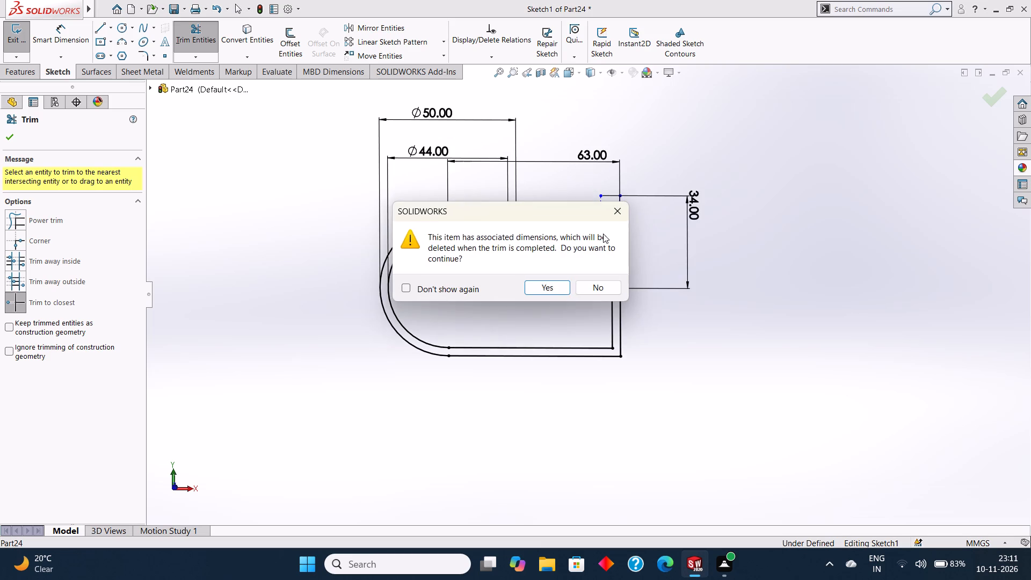
click(557, 285)
scroll(605, 238, down, 9)
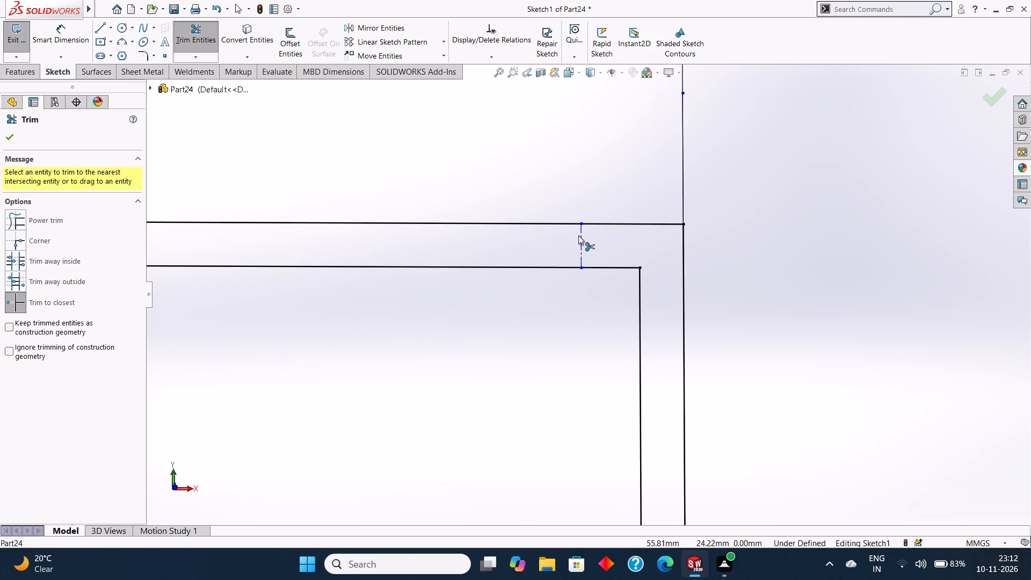
click(582, 237)
click(684, 119)
scroll(714, 162, up, 2)
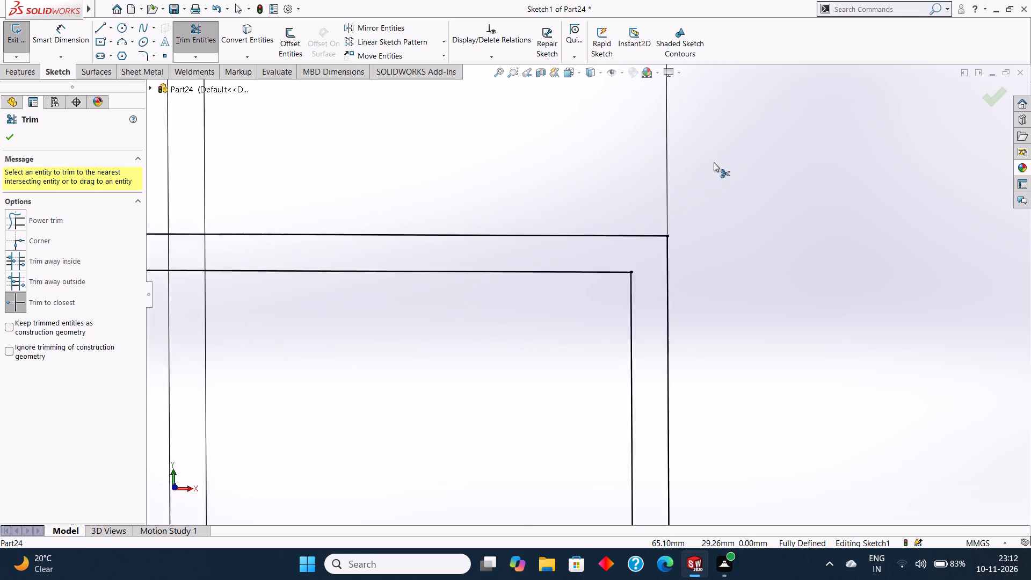
scroll(714, 162, up, 6)
scroll(621, 269, up, 1)
scroll(529, 331, up, 2)
key(Escape)
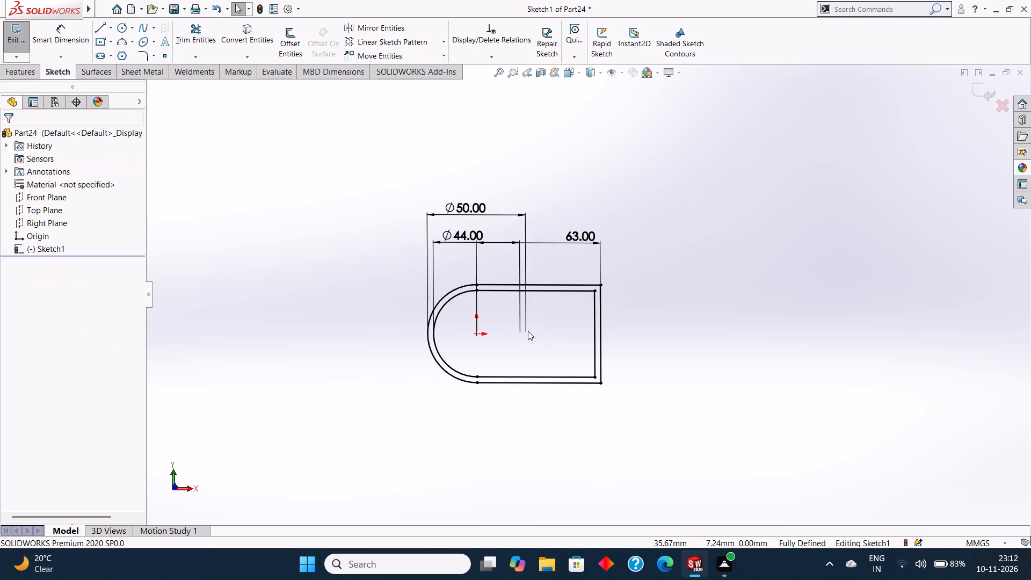
Trim away the entire inner 44 mm D-shaped profile: both horizontal lines, the arc and the vertical line.
scroll(509, 334, up, 2)
scroll(533, 327, down, 7)
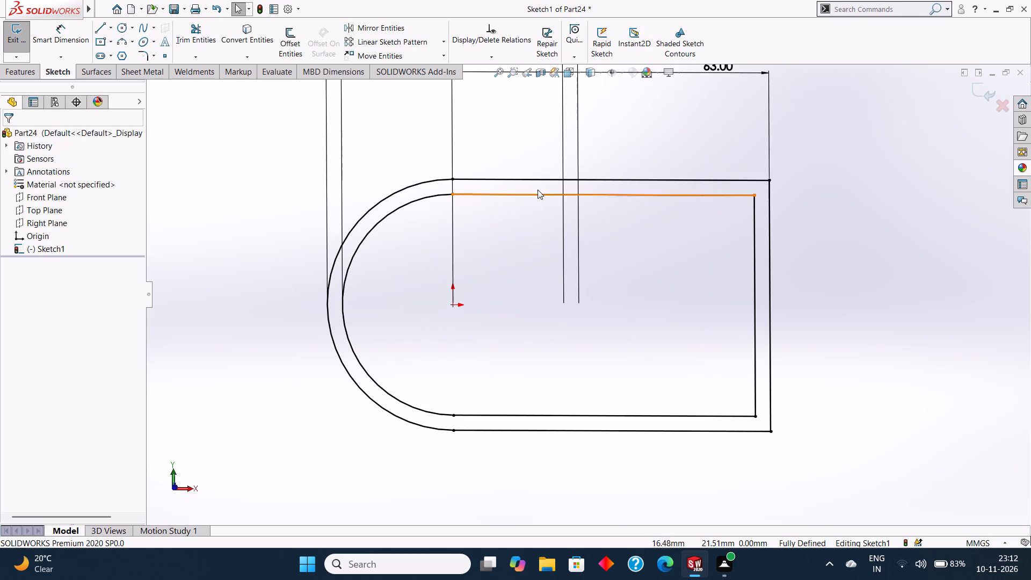
click(192, 28)
click(501, 194)
click(437, 195)
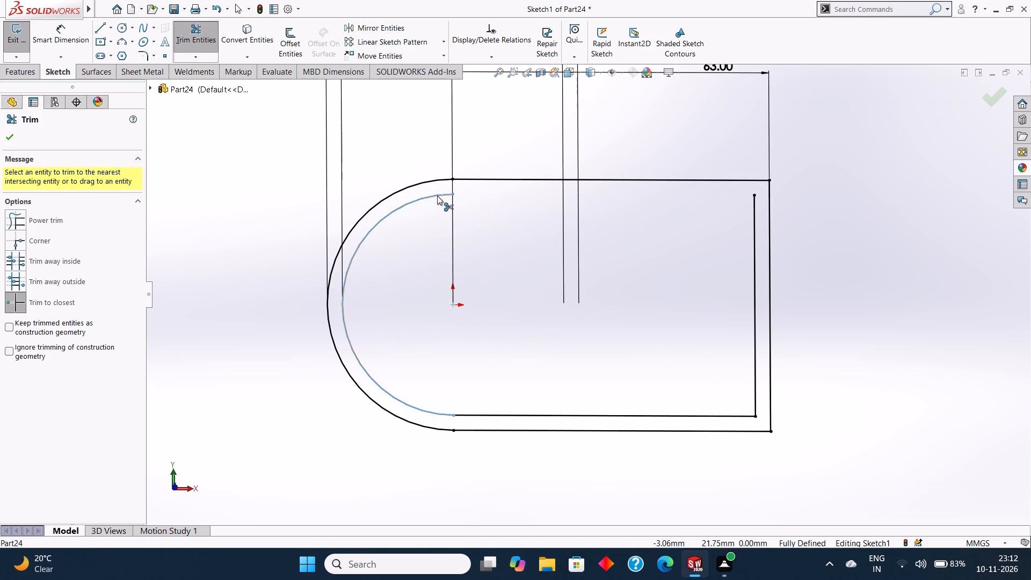
click(500, 414)
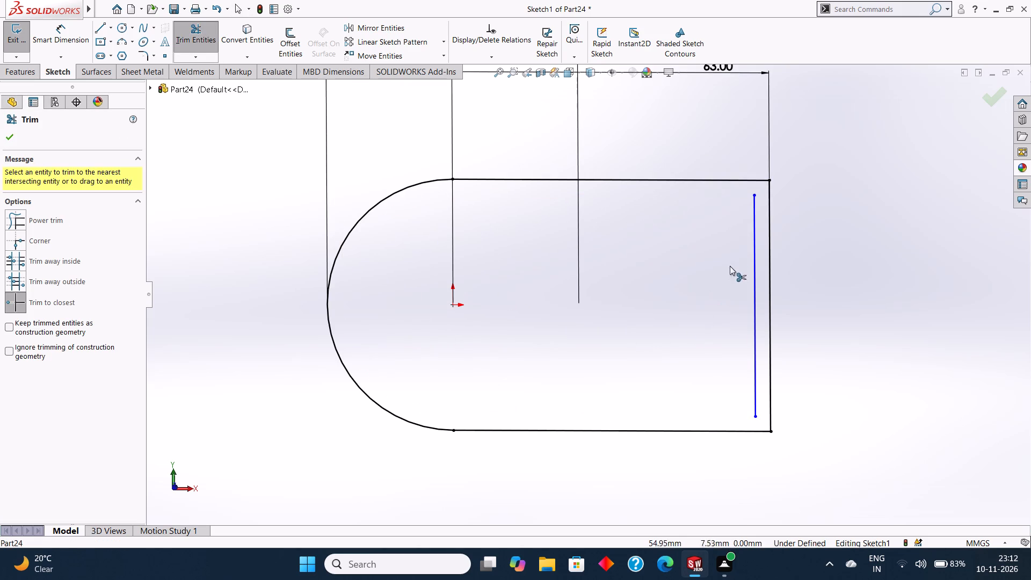
click(754, 238)
key(Escape)
key(Escape)
scroll(700, 265, up, 4)
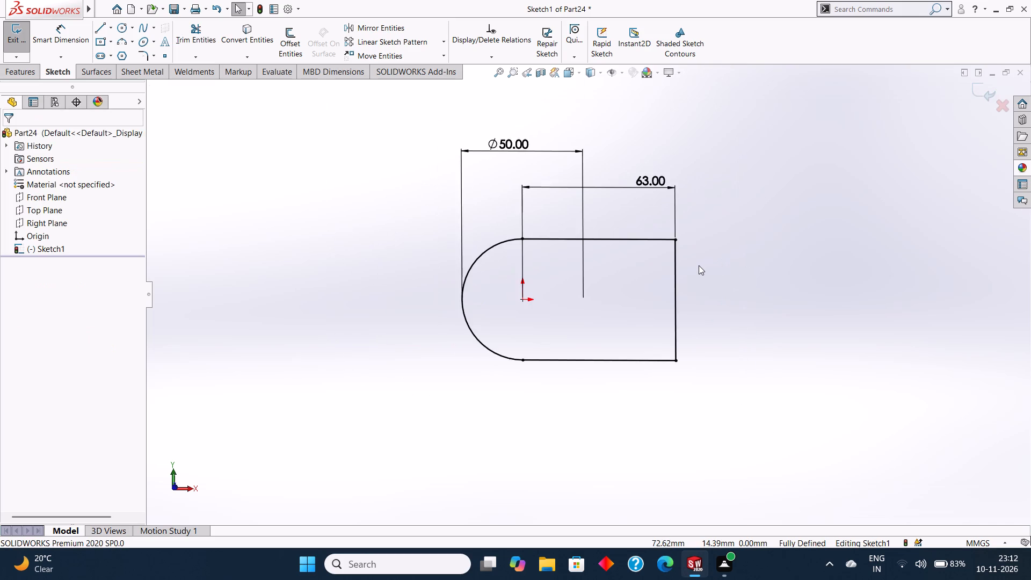
Extrude the remaining outer D-shaped profile as a blind boss 18 mm deep.
scroll(699, 265, up, 2)
click(17, 67)
click(25, 46)
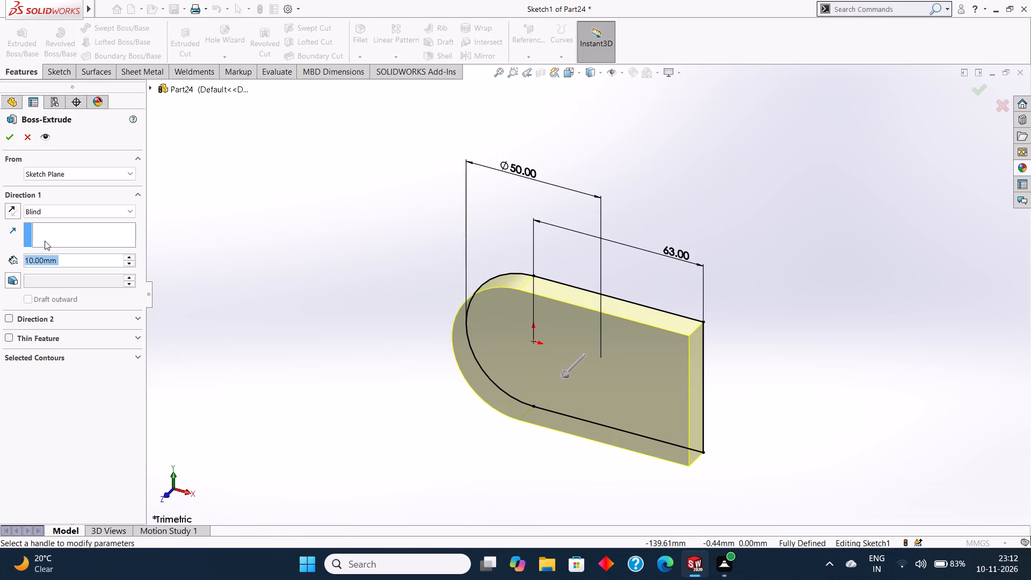
text(18)
key(Return)
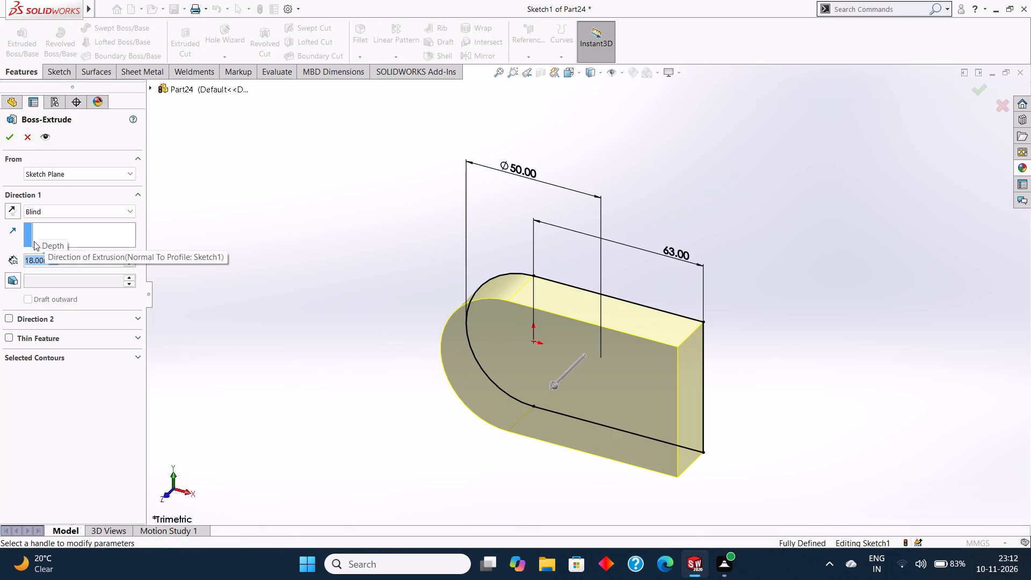
click(10, 140)
click(257, 190)
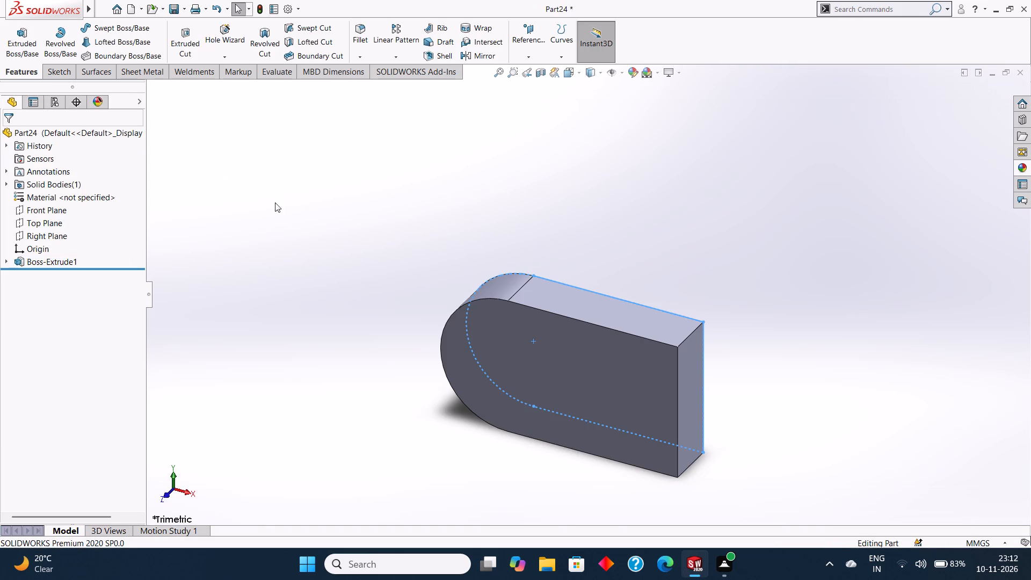
Start a new sketch on the front D-shaped face of the extruded body, viewed normal to the face.
middle_drag(298, 214, 327, 136)
middle_drag(335, 228, 375, 122)
middle_drag(378, 227, 364, 201)
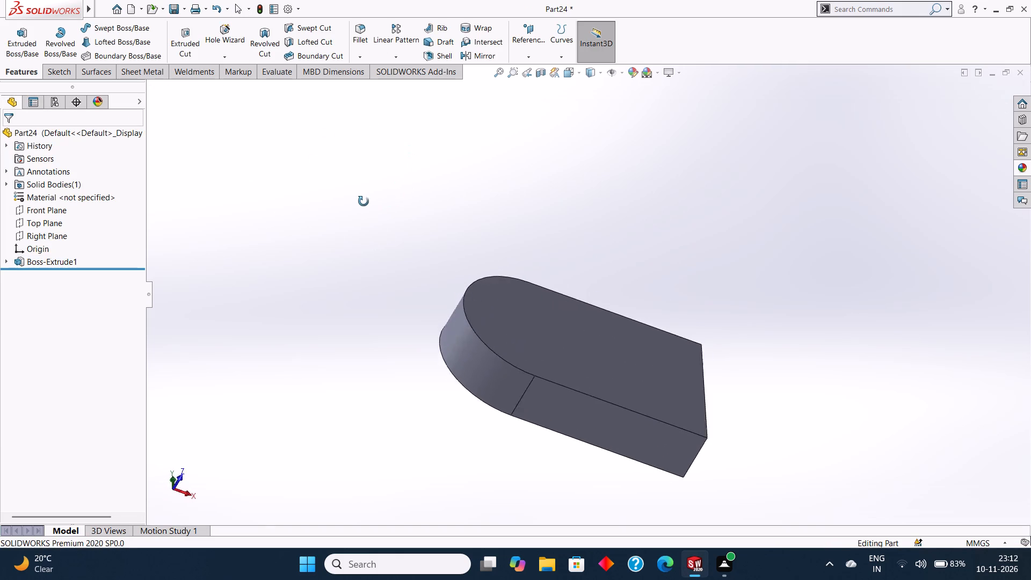
middle_drag(364, 201, 354, 204)
click(562, 320)
click(609, 286)
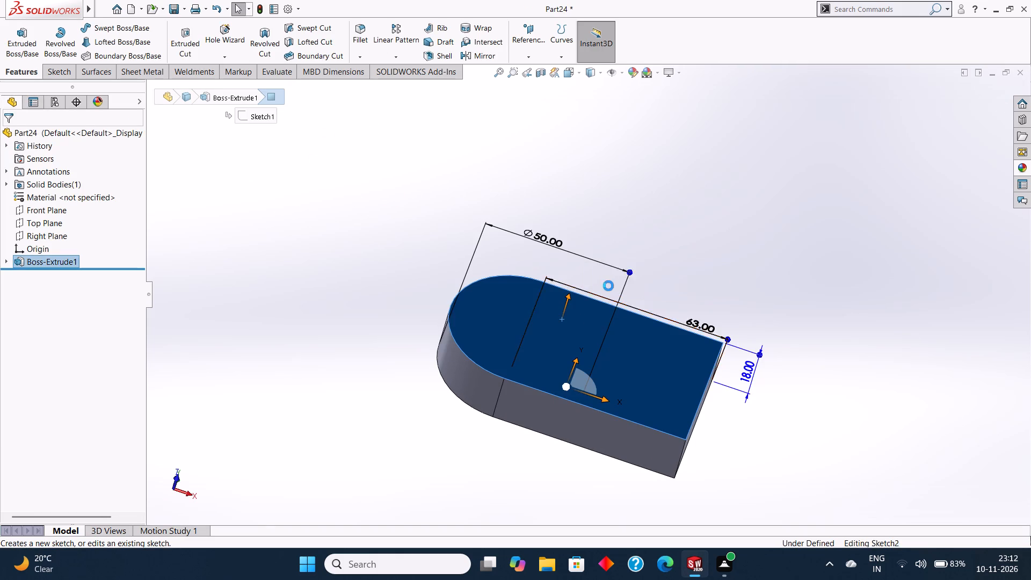
key(ctrl+8)
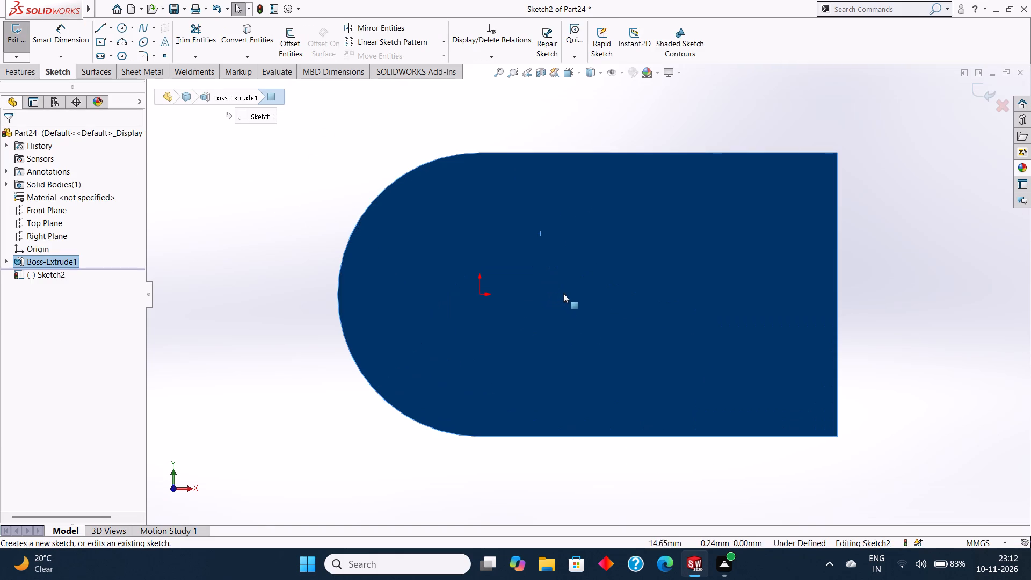
key(Escape)
key(Escape)
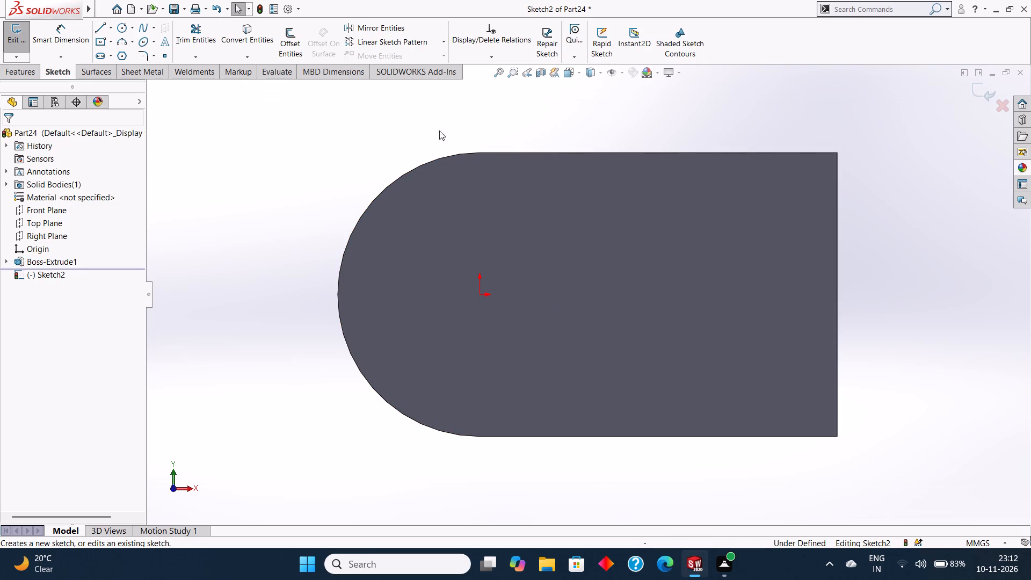
Offset the face's three straight edges and its arc edge 3 mm inward to form a closed D-shaped profile.
click(580, 154)
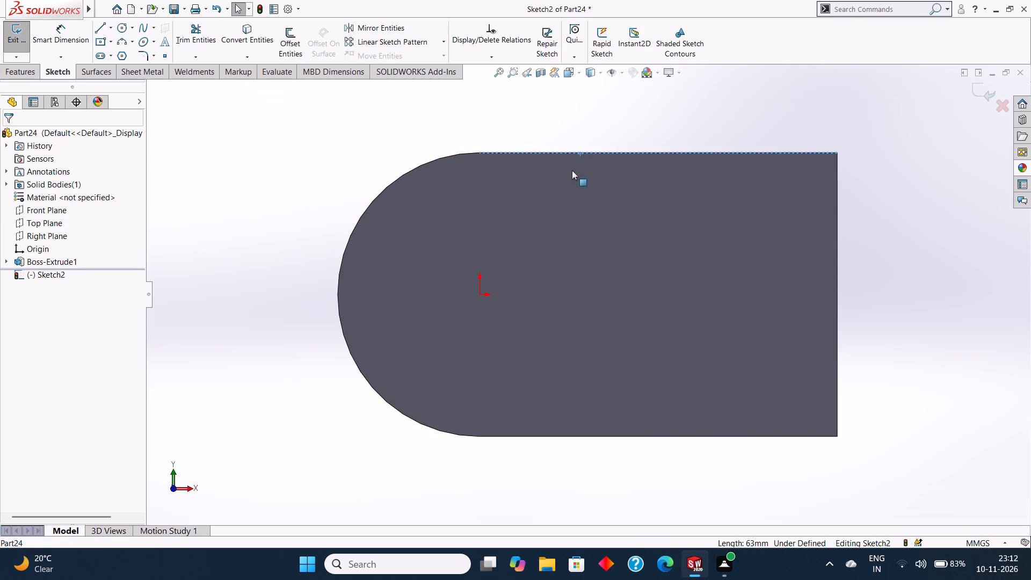
click(286, 37)
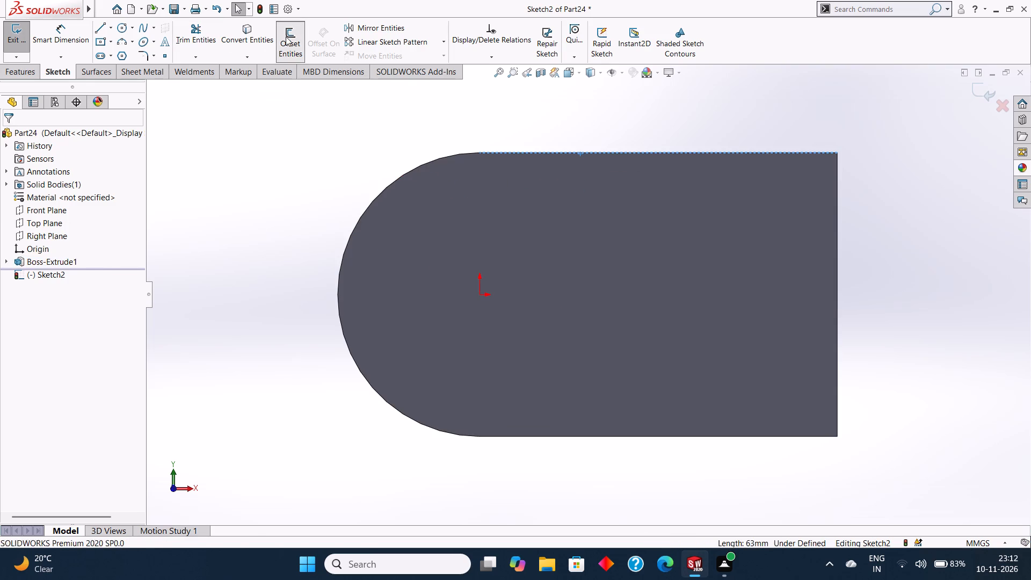
click(34, 206)
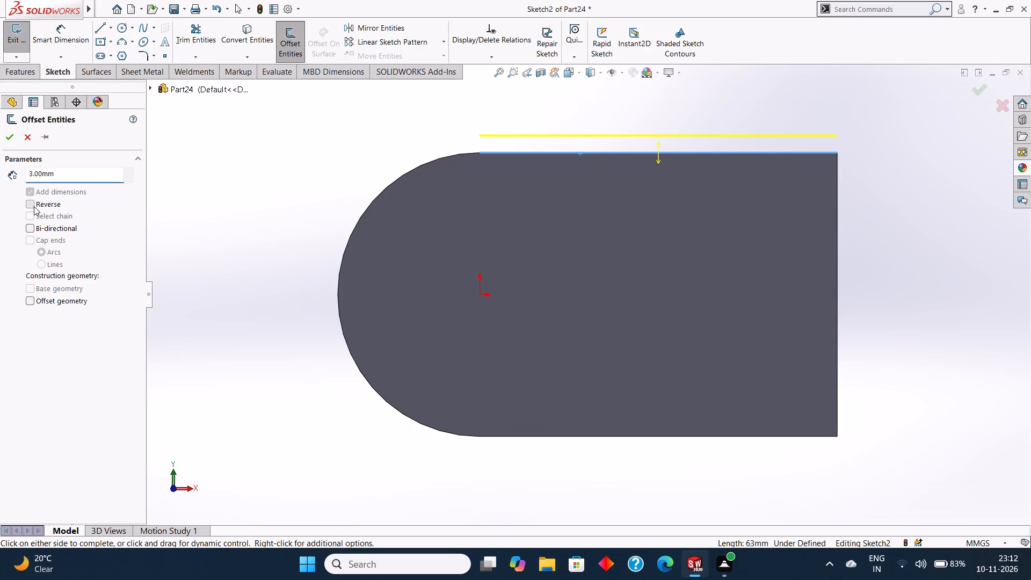
click(837, 198)
scroll(837, 199, up, 1)
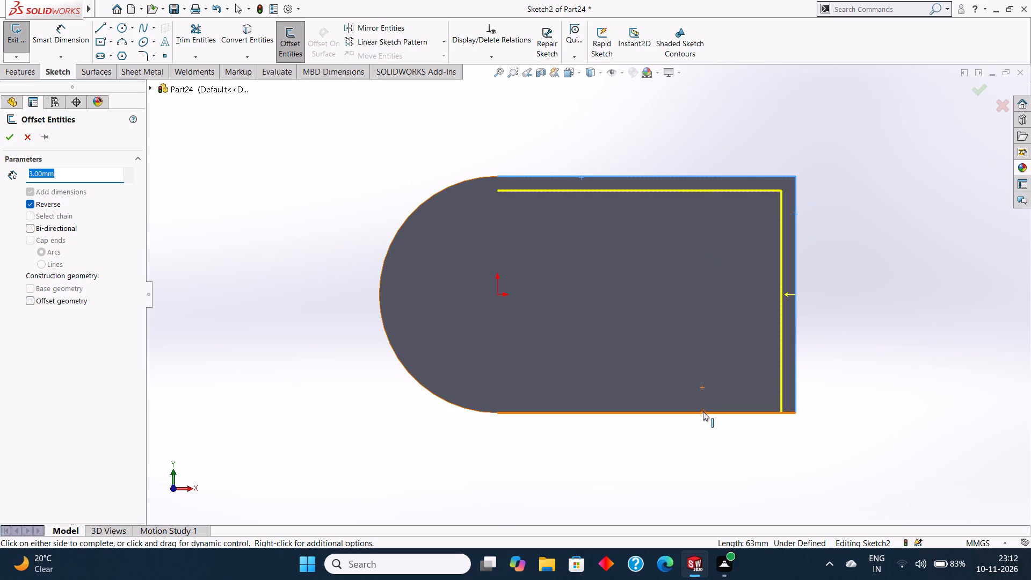
click(703, 411)
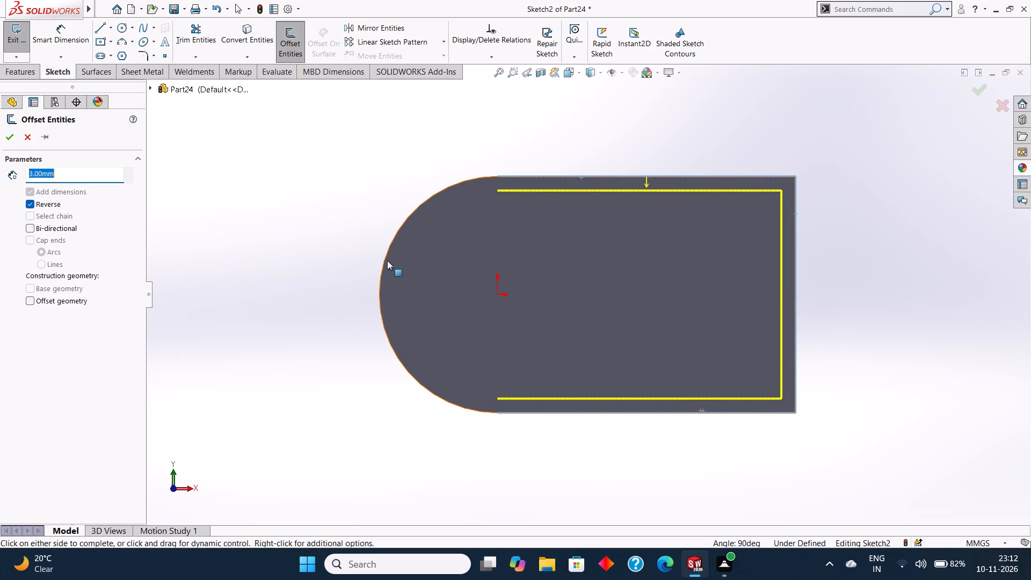
click(386, 258)
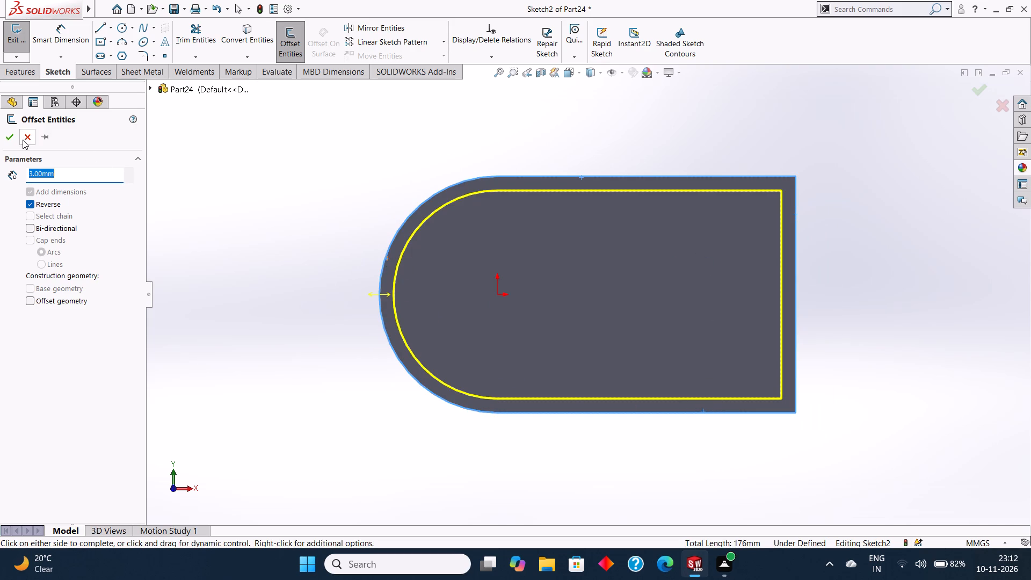
click(10, 137)
Cut-extrude the inner D-shaped profile as a blind pocket 11 mm deep.
middle_drag(349, 173, 348, 136)
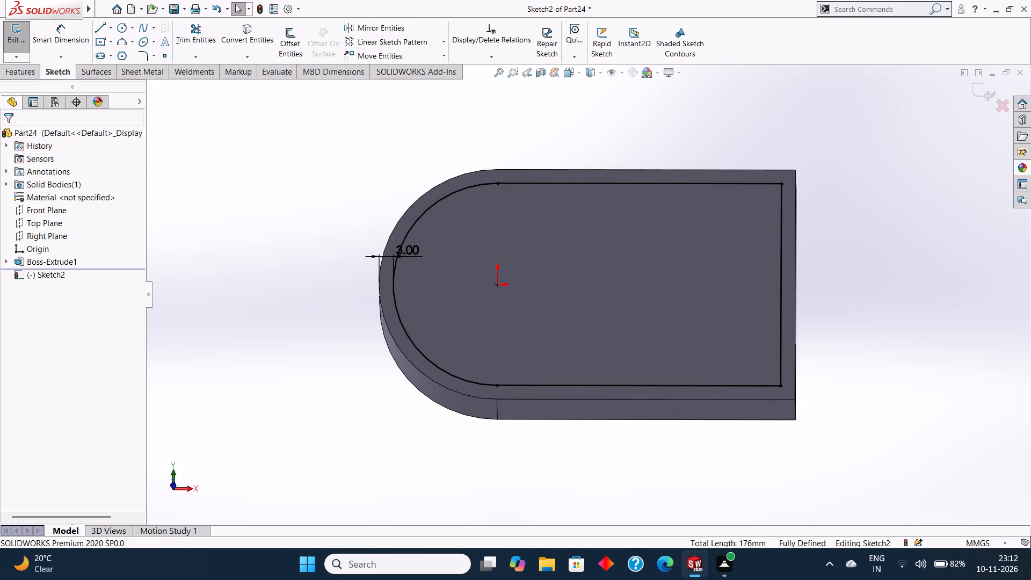
click(18, 67)
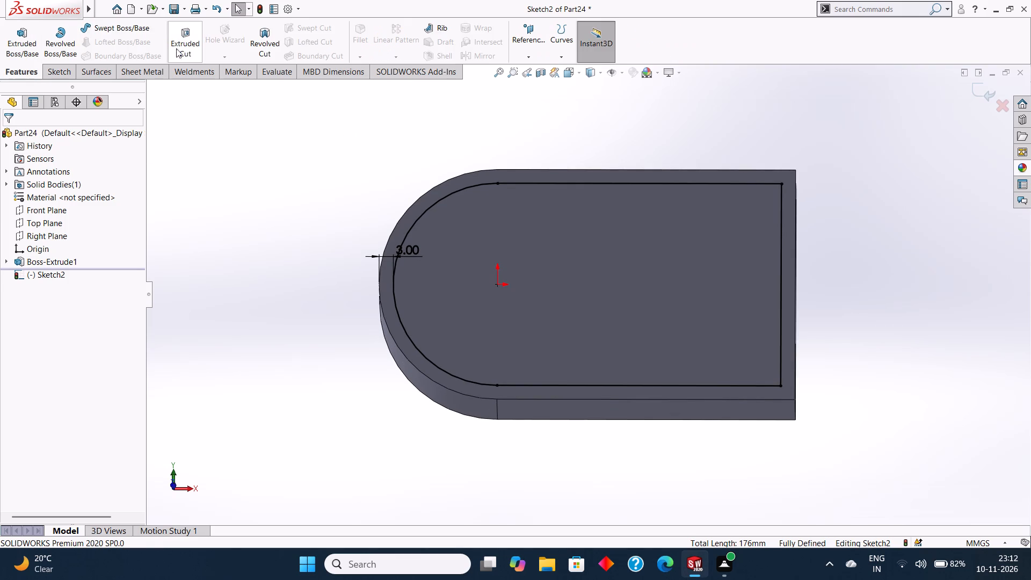
click(180, 48)
middle_drag(243, 169, 253, 100)
middle_drag(267, 190, 268, 175)
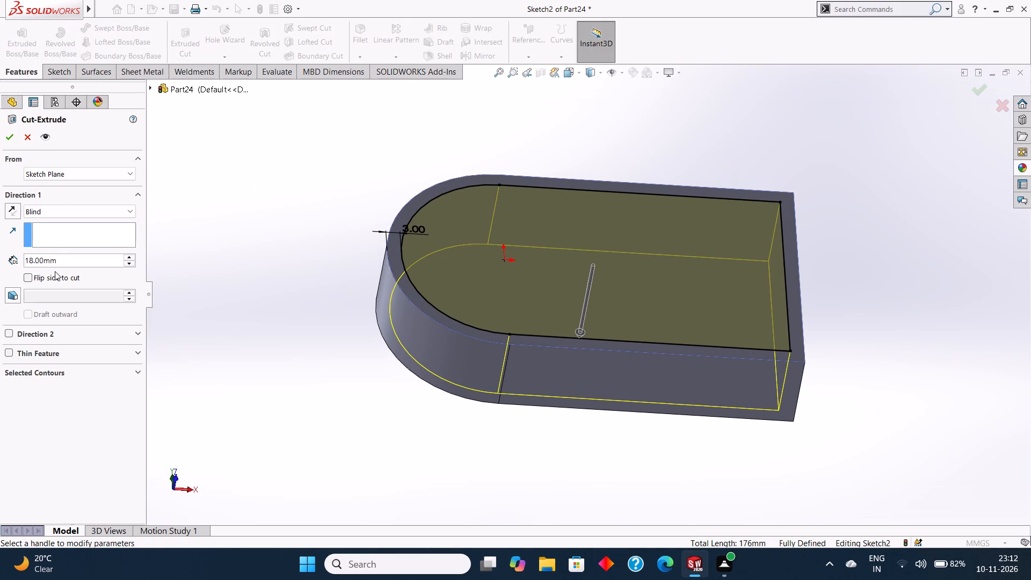
click(67, 254)
click(64, 260)
drag(74, 260, 24, 258)
key(BackSpace)
text(11)
key(Return)
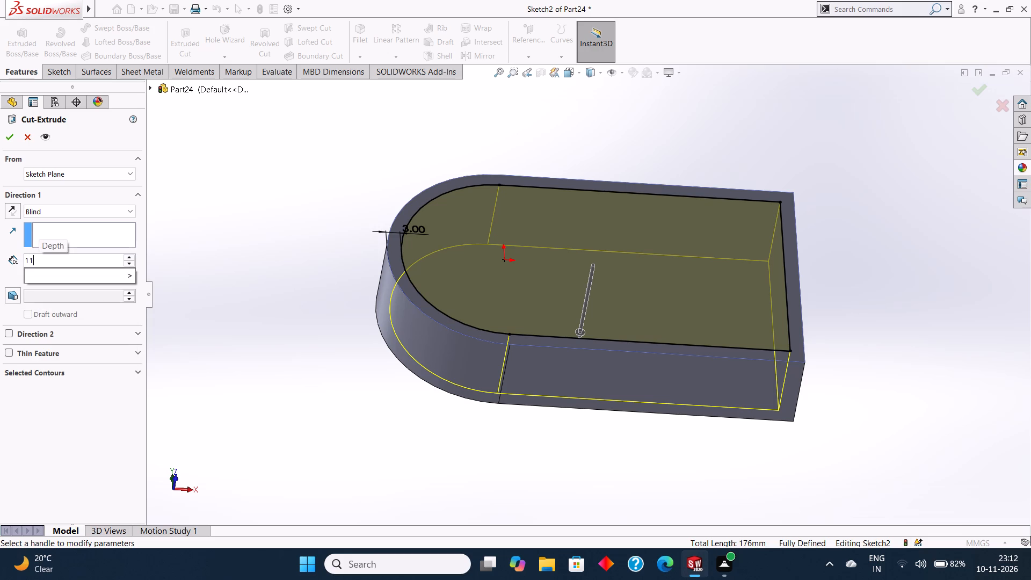
middle_drag(362, 255, 358, 214)
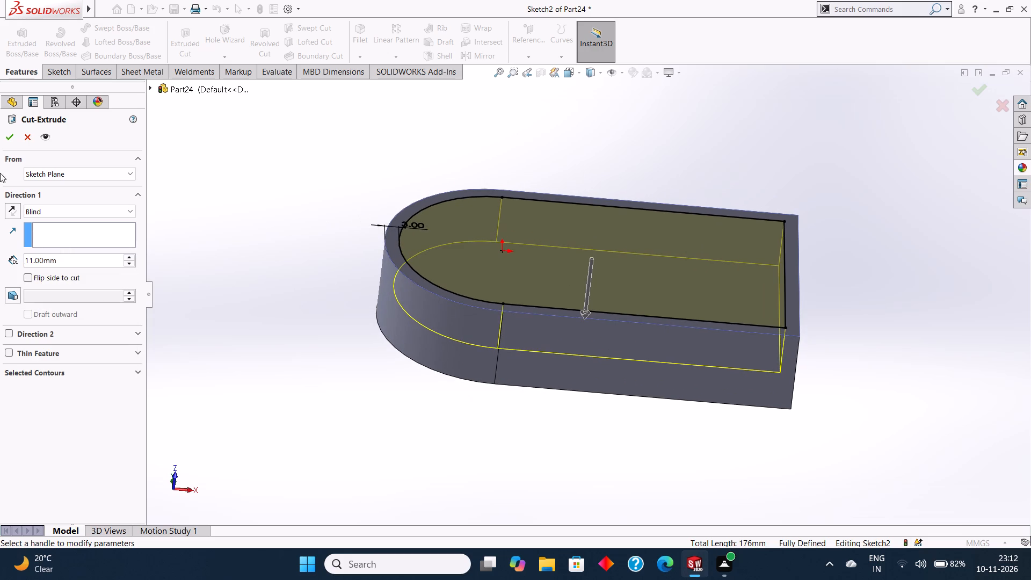
click(9, 139)
click(216, 173)
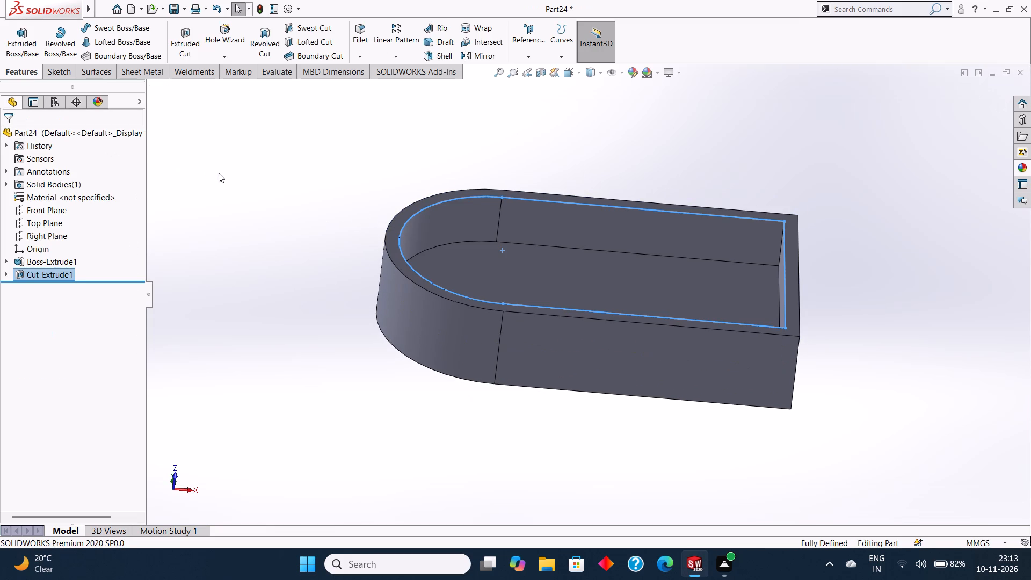
Examine the pocketed D-shaped body from several angles, checking its walls and floor.
middle_drag(219, 173, 225, 265)
middle_drag(247, 257, 244, 148)
middle_drag(250, 178, 263, 147)
middle_drag(263, 154, 278, 208)
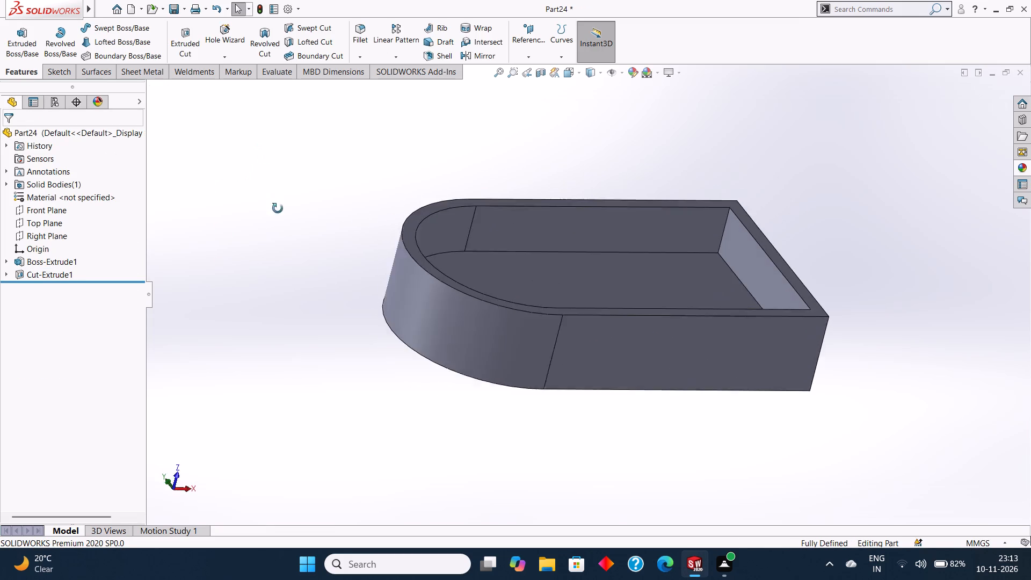
middle_drag(278, 208, 281, 220)
middle_drag(301, 213, 275, 202)
middle_drag(287, 198, 287, 214)
middle_drag(300, 217, 274, 209)
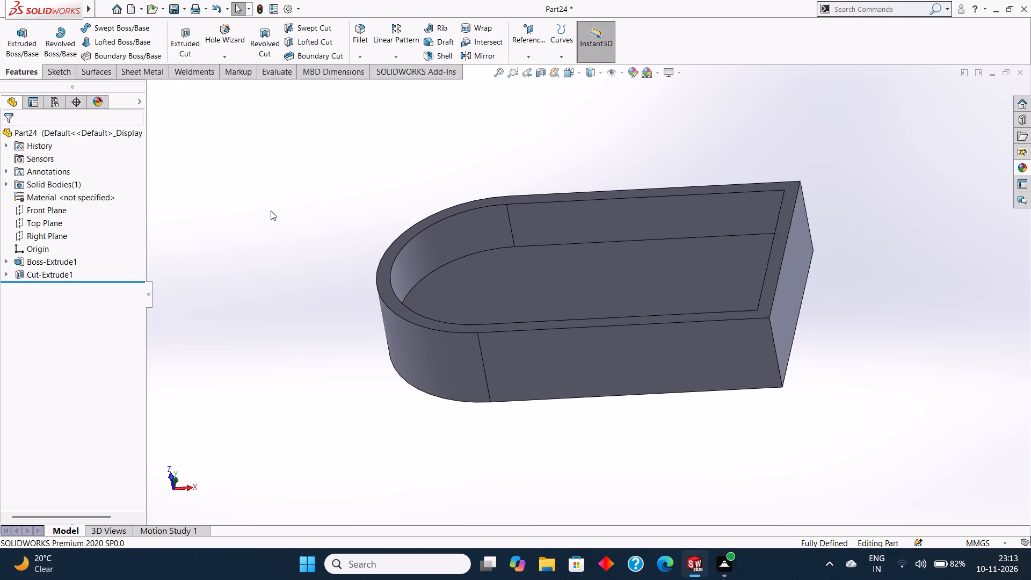
middle_drag(272, 211, 292, 228)
middle_drag(310, 227, 310, 243)
middle_drag(317, 244, 317, 251)
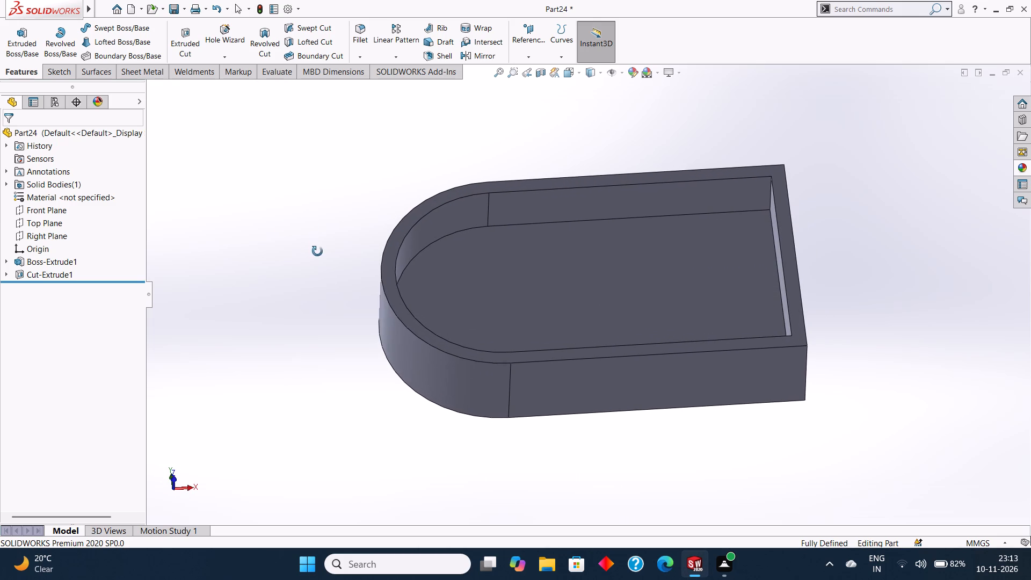
middle_drag(317, 251, 317, 251)
middle_drag(313, 248, 312, 254)
middle_drag(311, 254, 313, 262)
middle_drag(315, 258, 315, 259)
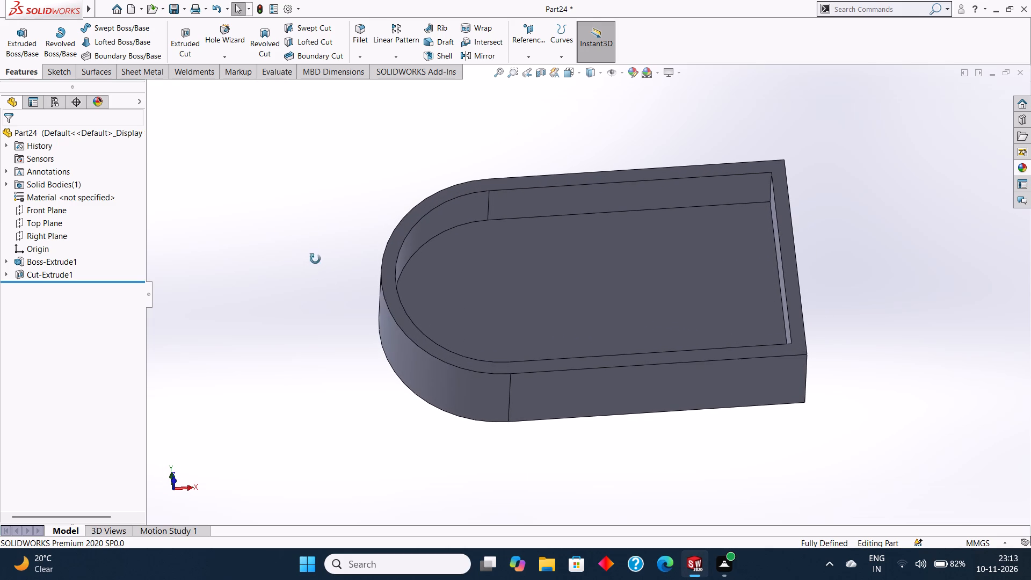
middle_drag(315, 259, 319, 267)
middle_drag(320, 267, 322, 261)
middle_drag(323, 262, 320, 254)
middle_drag(322, 261, 315, 249)
middle_drag(315, 247, 321, 247)
middle_drag(323, 245, 332, 255)
middle_drag(333, 254, 338, 258)
middle_drag(338, 258, 335, 247)
middle_drag(335, 247, 331, 231)
middle_drag(331, 231, 339, 236)
middle_drag(340, 236, 337, 228)
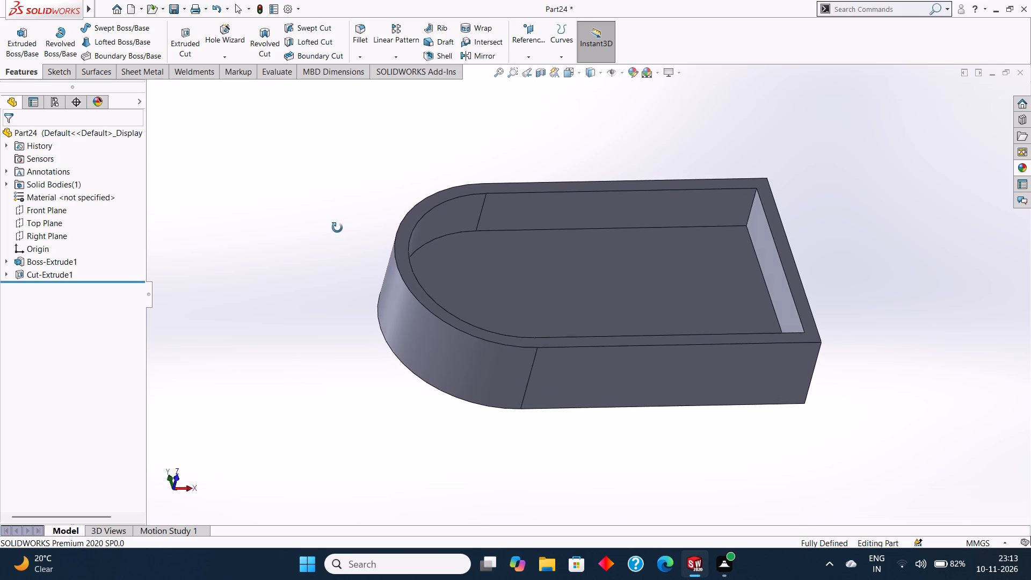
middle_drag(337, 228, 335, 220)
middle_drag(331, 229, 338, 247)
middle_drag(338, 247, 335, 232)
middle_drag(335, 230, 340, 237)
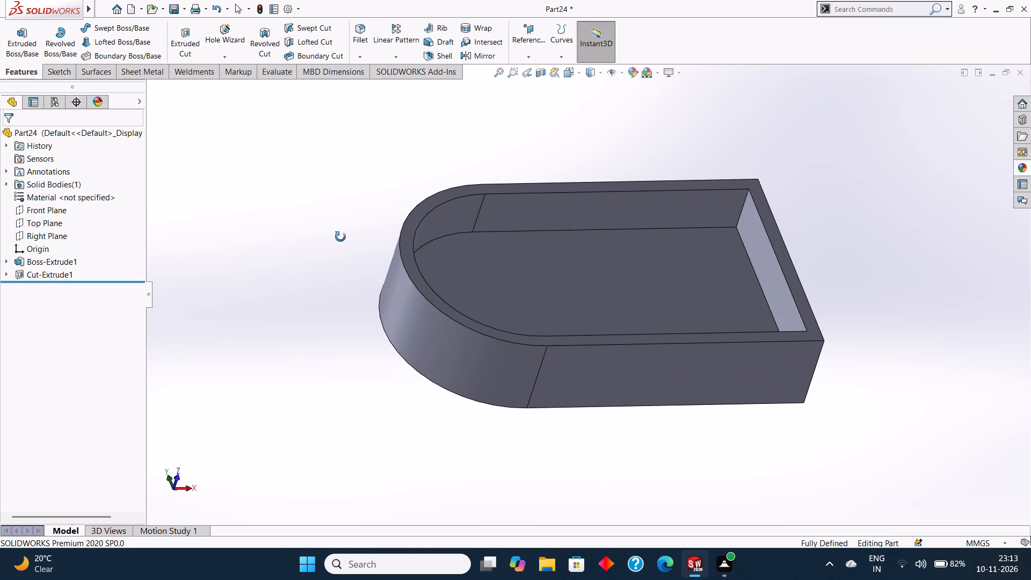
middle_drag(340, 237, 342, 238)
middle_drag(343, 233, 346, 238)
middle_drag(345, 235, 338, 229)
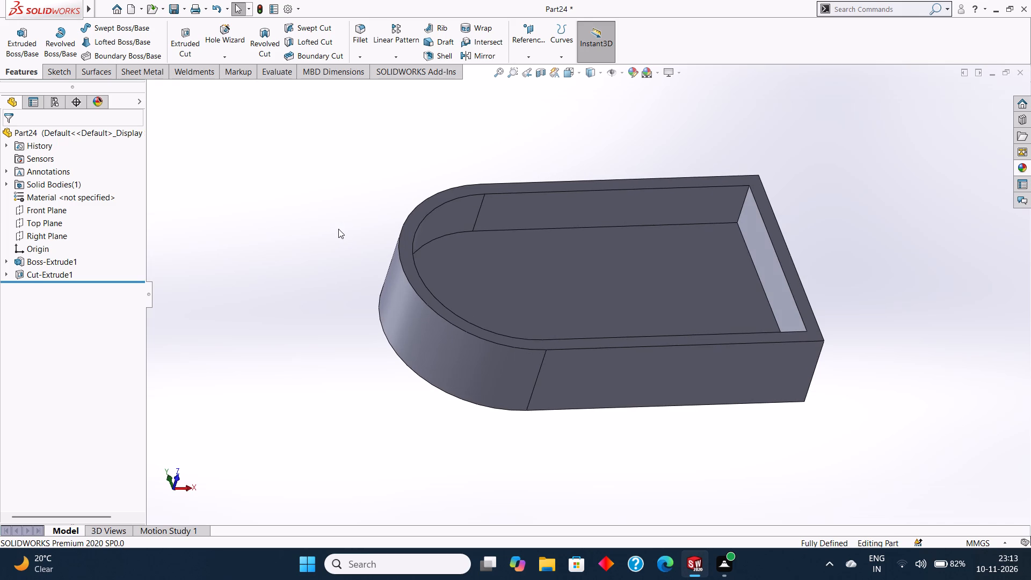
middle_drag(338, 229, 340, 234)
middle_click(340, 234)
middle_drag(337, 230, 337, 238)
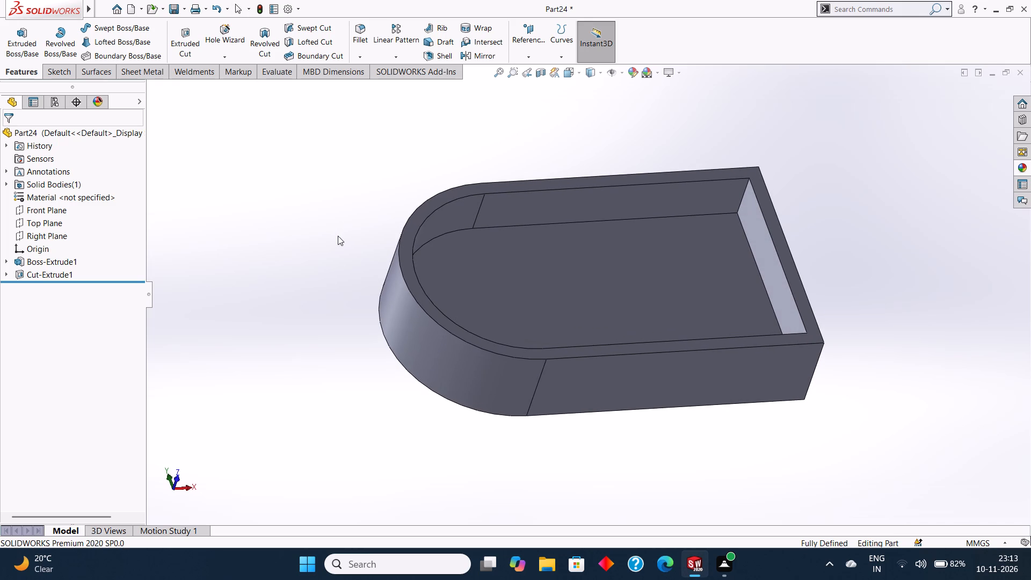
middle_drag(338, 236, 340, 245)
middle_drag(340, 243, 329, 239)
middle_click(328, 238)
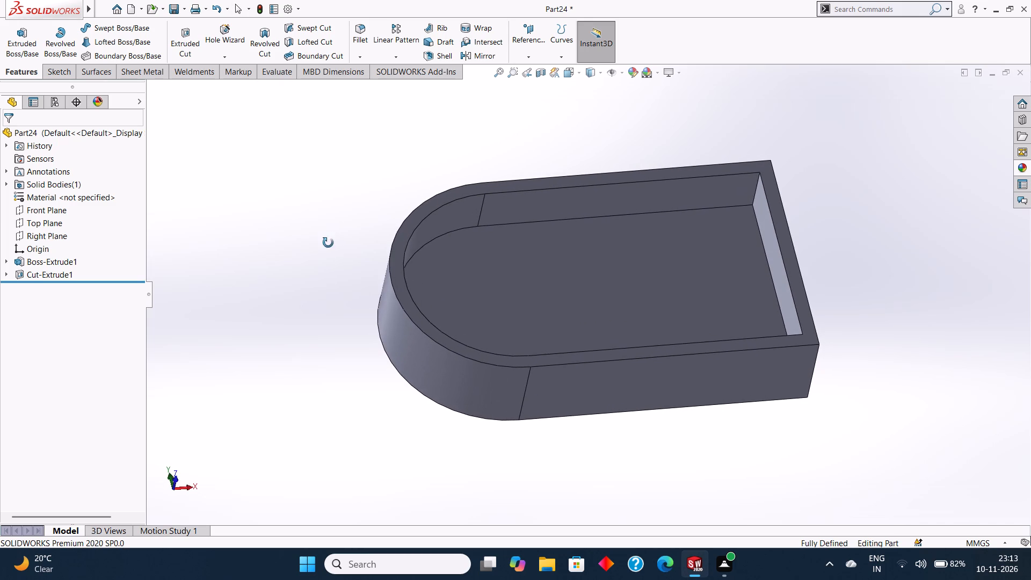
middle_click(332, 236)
Undo the pocket's cut-extrude and return to editing its offset sketch, viewed normal to the D-shaped front face.
key(ctrl+z)
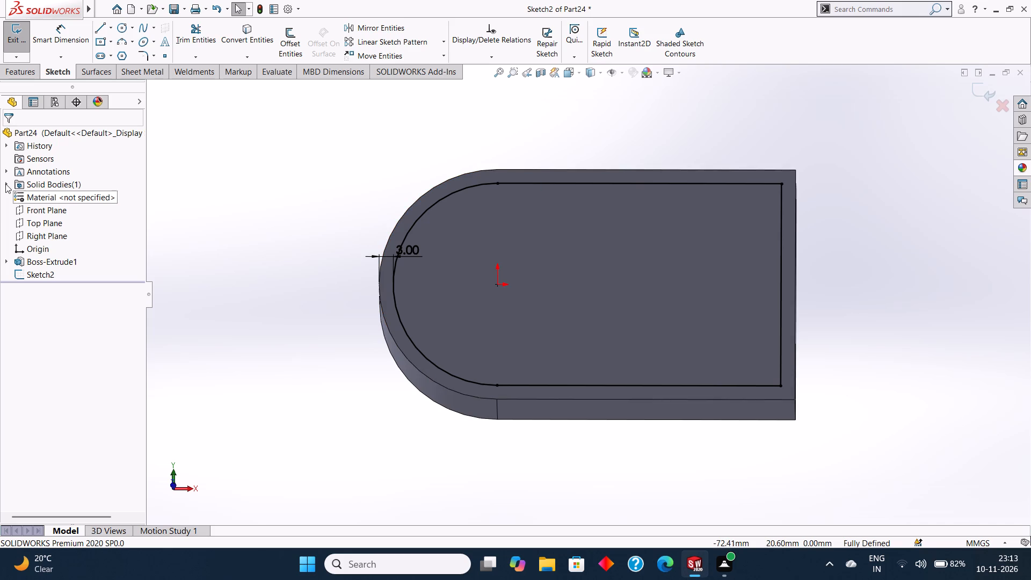
scroll(374, 240, up, 1)
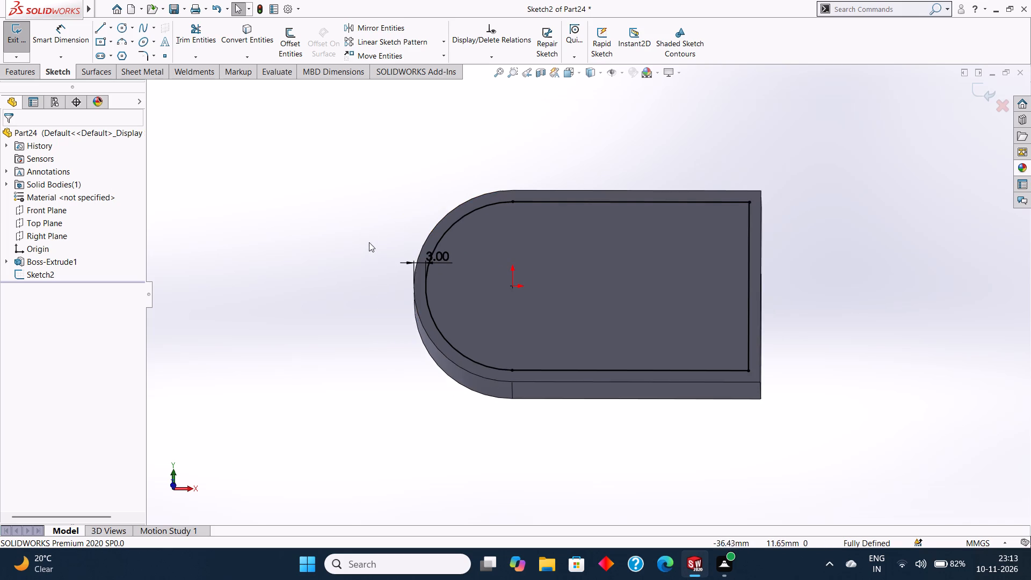
scroll(350, 246, up, 2)
scroll(355, 232, down, 1)
scroll(706, 320, up, 2)
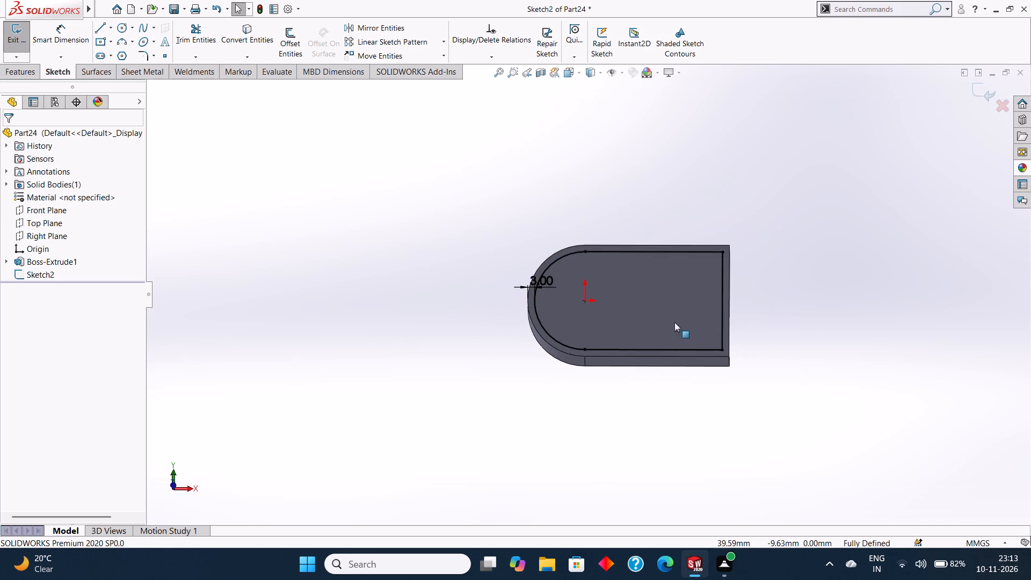
scroll(729, 321, up, 2)
scroll(854, 291, down, 2)
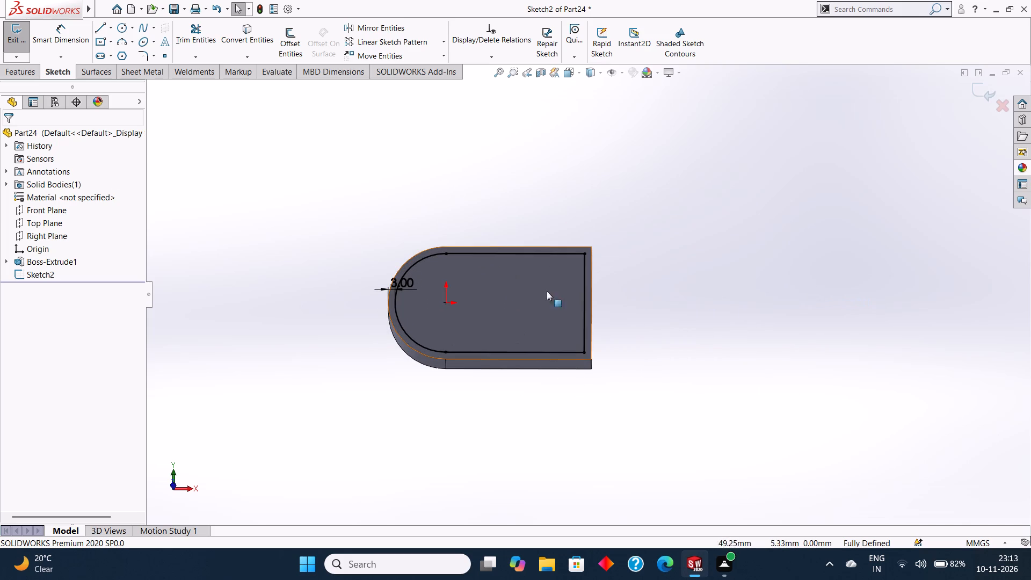
scroll(466, 284, down, 2)
click(532, 276)
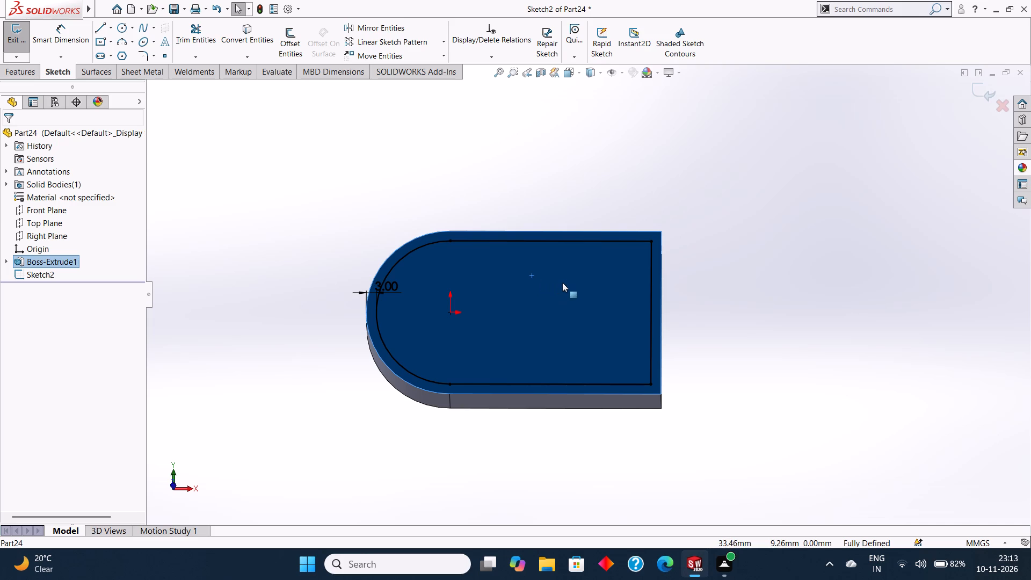
key(ctrl+8)
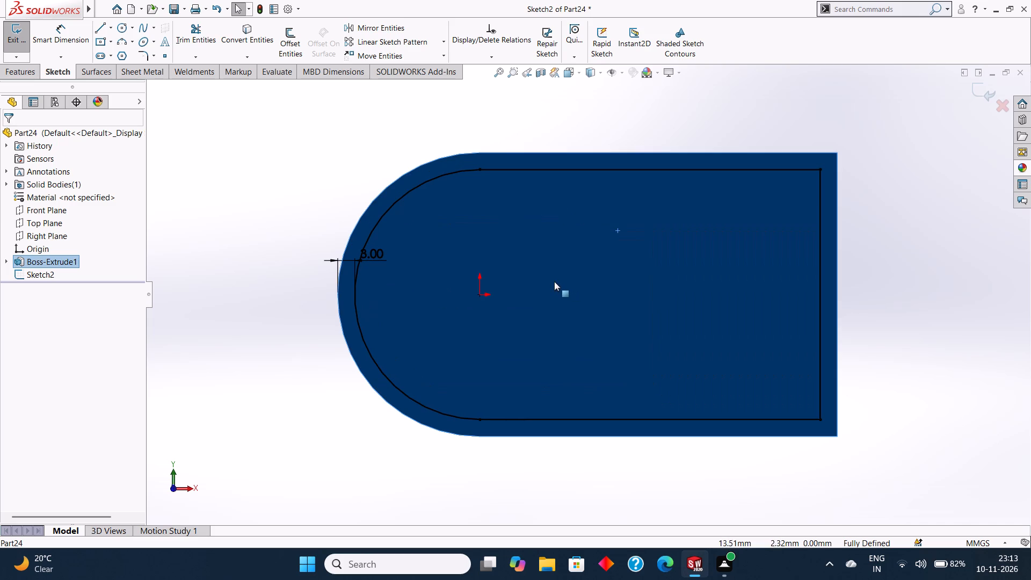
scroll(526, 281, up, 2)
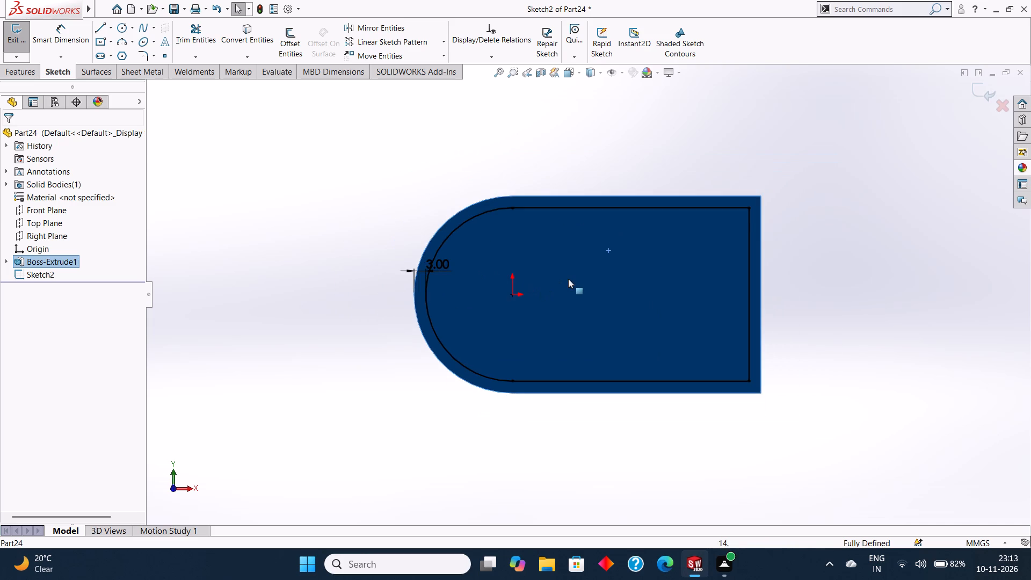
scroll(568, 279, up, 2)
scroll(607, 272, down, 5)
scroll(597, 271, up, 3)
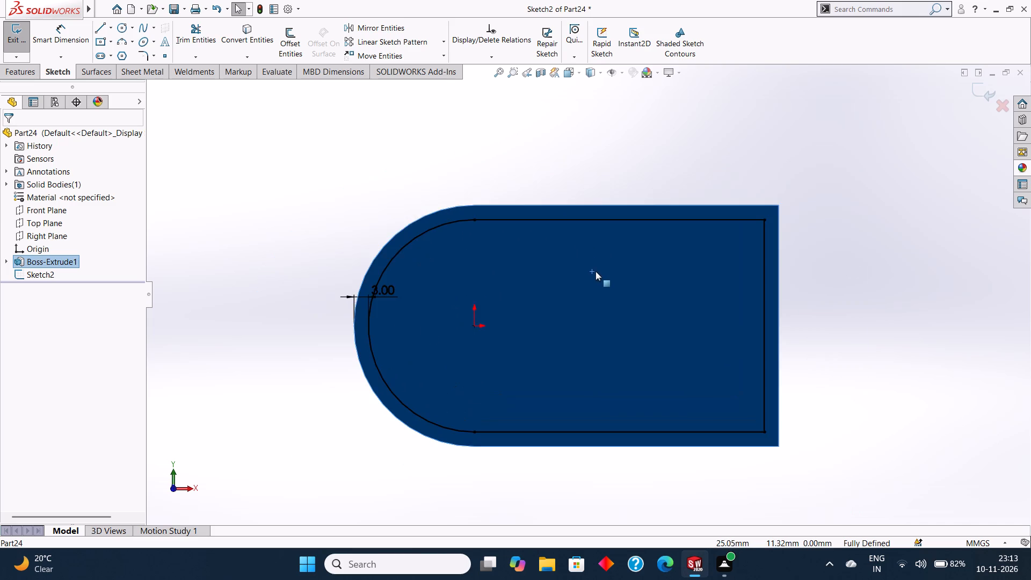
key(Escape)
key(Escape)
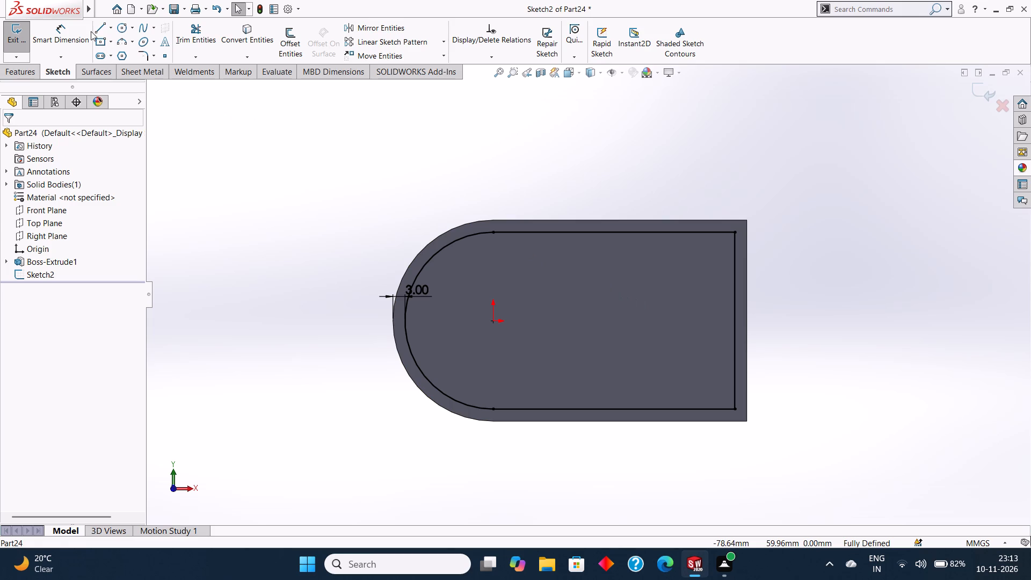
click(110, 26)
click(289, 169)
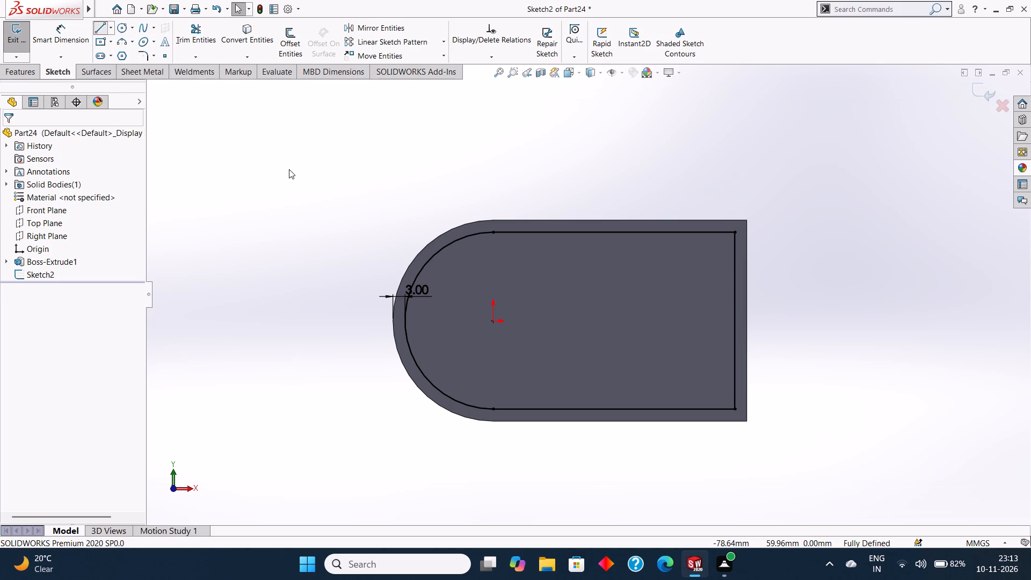
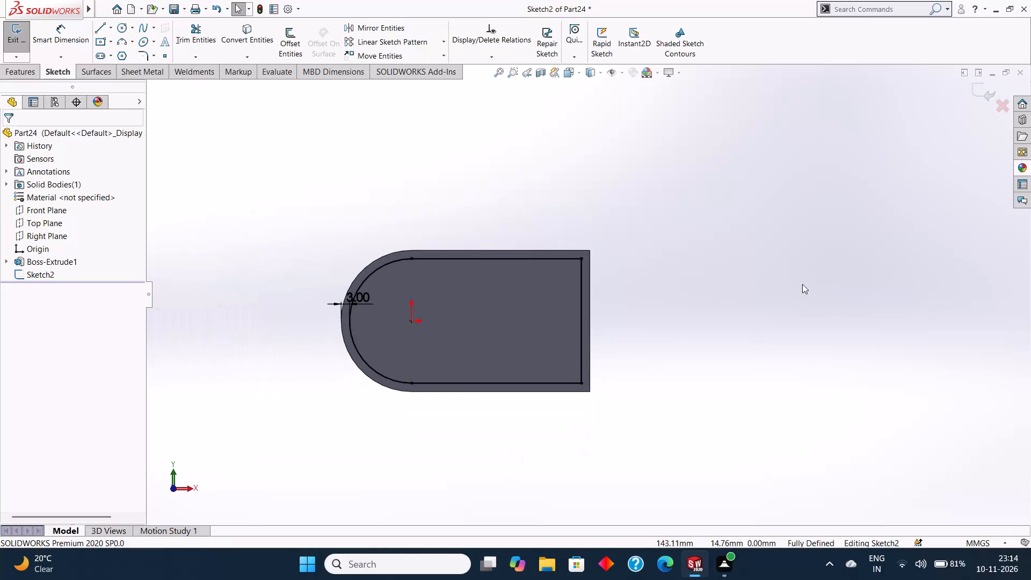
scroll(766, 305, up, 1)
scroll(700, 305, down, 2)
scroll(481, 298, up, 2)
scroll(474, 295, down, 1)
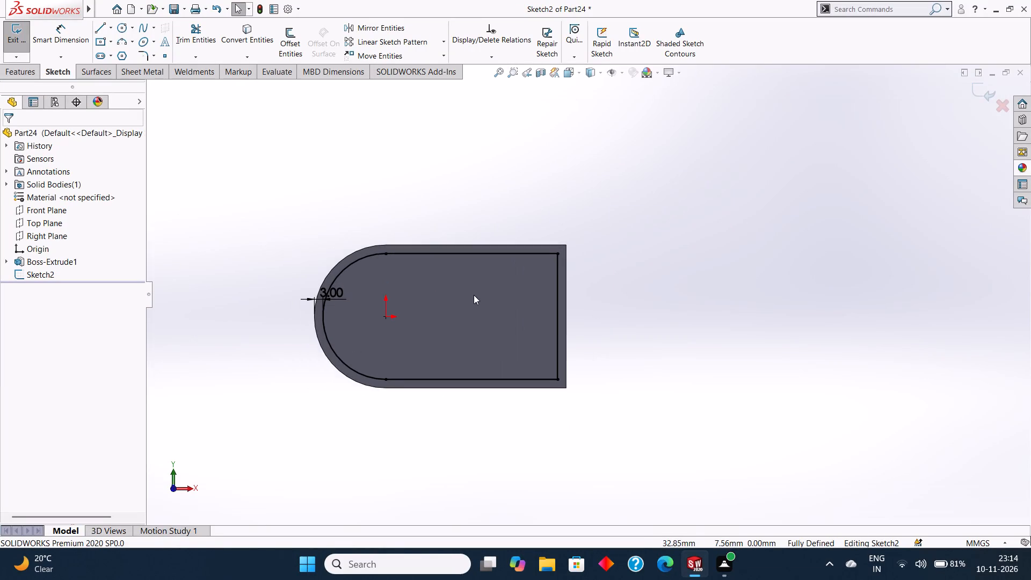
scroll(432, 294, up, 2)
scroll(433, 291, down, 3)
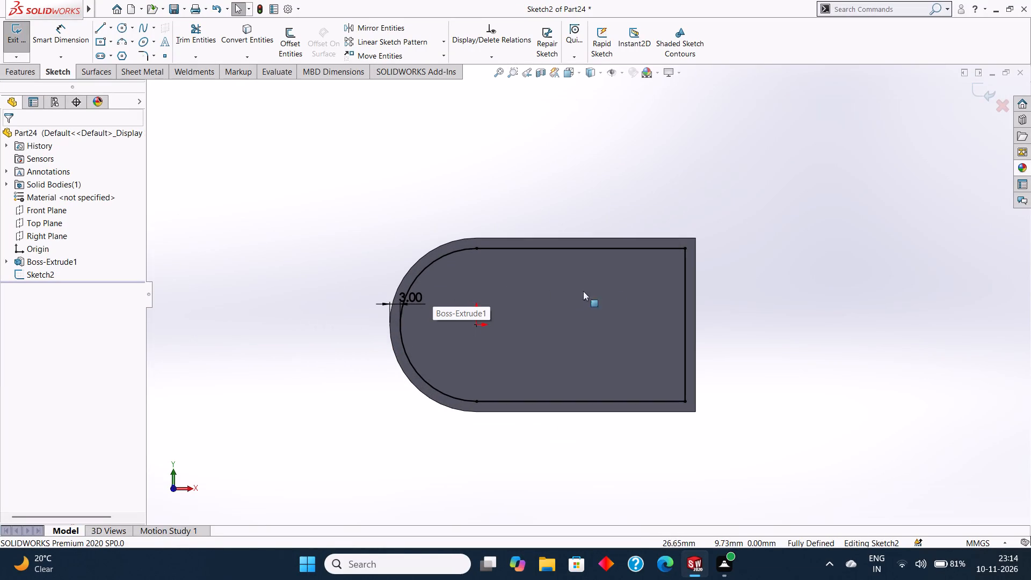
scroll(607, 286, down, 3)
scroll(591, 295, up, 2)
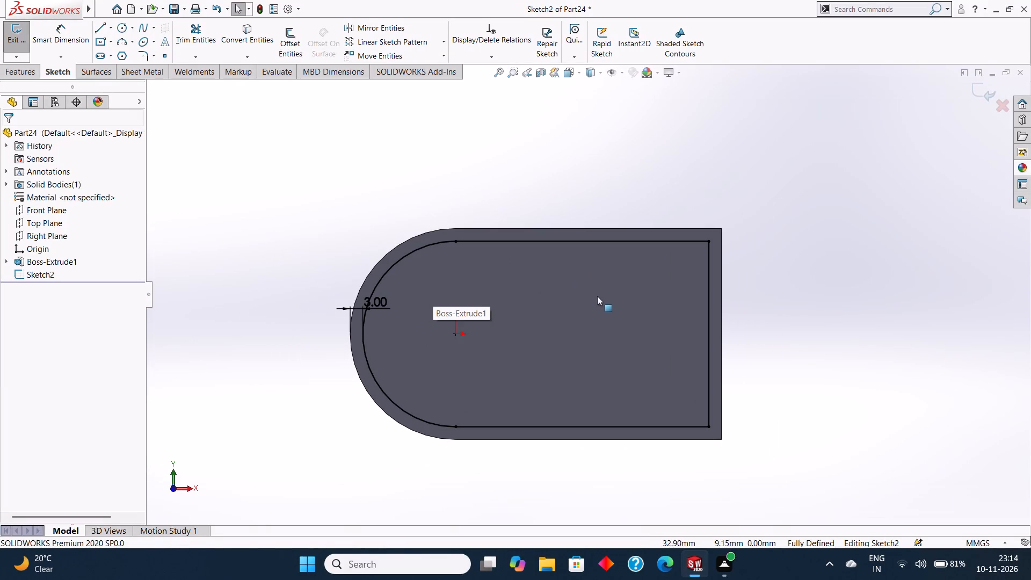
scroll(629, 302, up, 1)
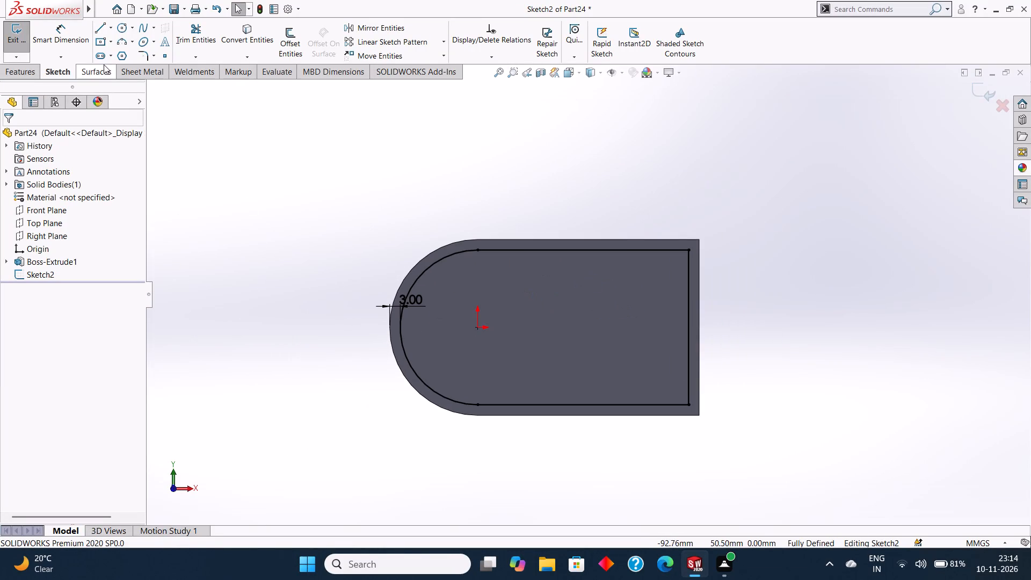
Draw a horizontal 36 mm construction centerline from the origin, and a 14 mm centerline back along it from its far end.
click(542, 284)
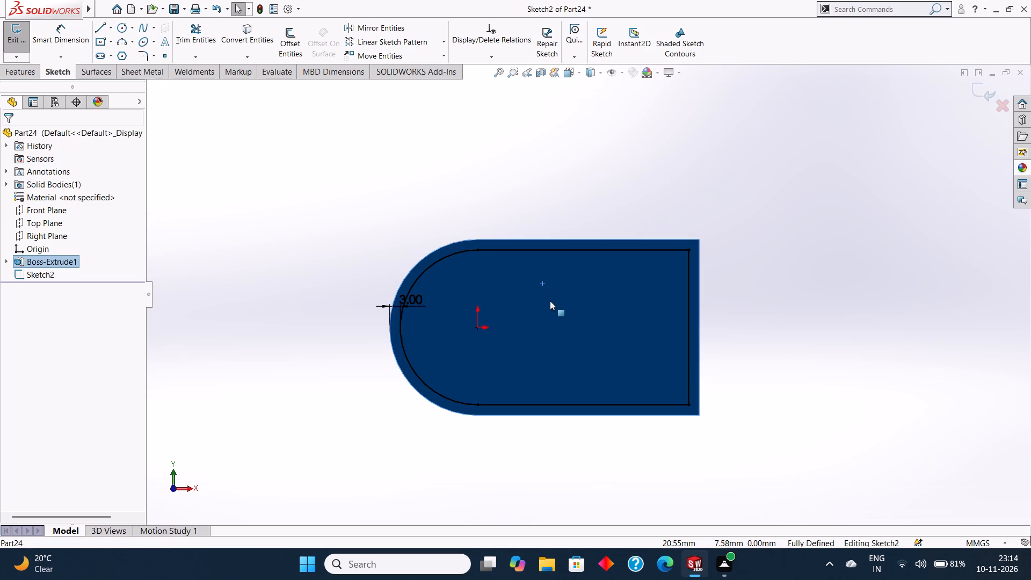
key(ctrl+8)
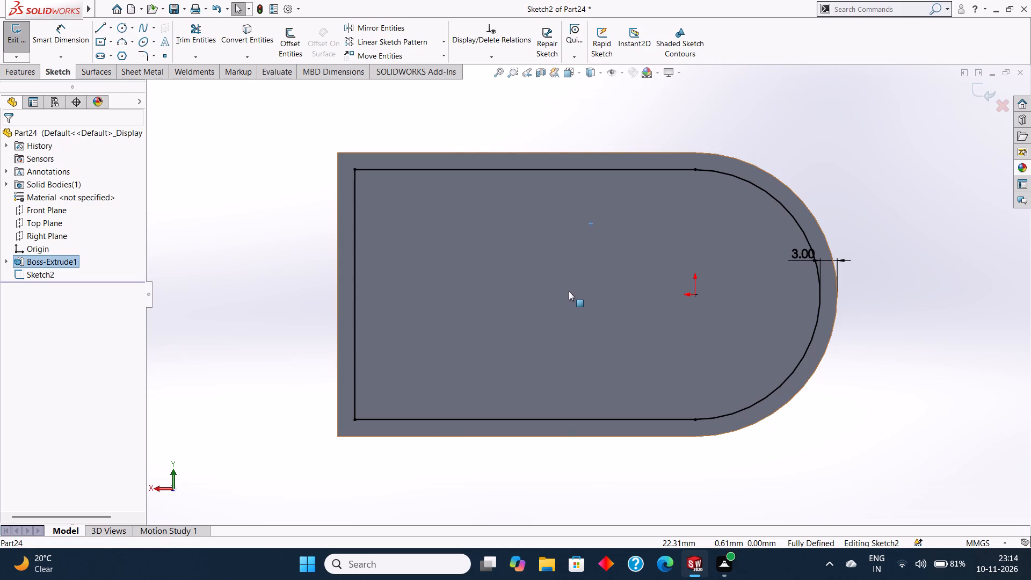
key(ctrl+8)
key(Escape)
key(Escape)
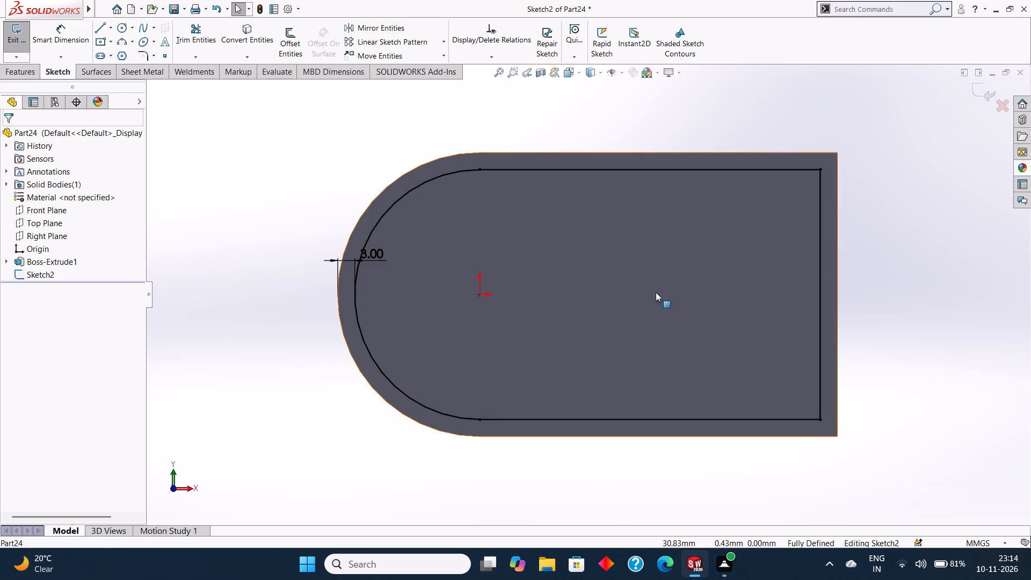
click(113, 27)
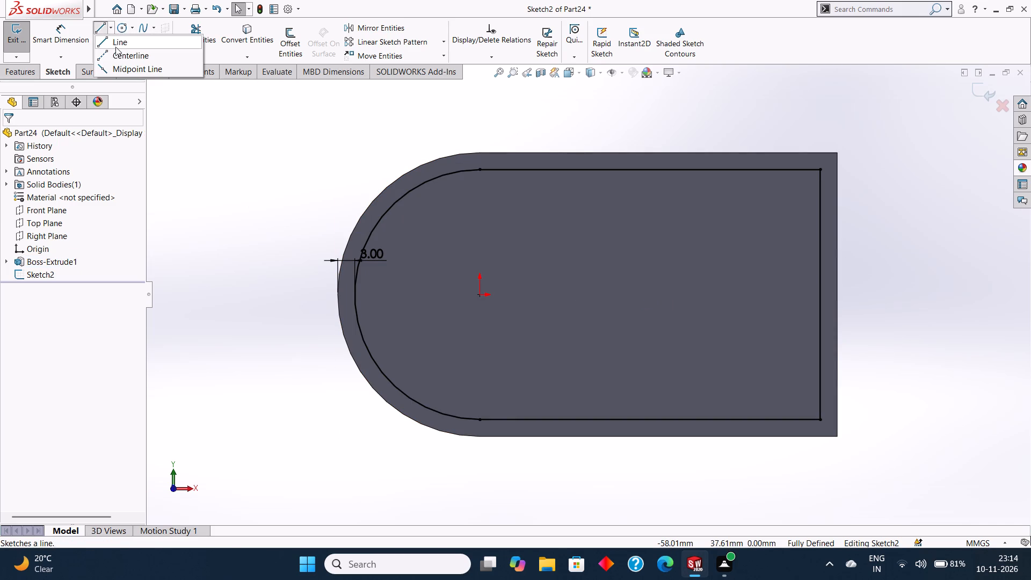
click(118, 55)
click(479, 294)
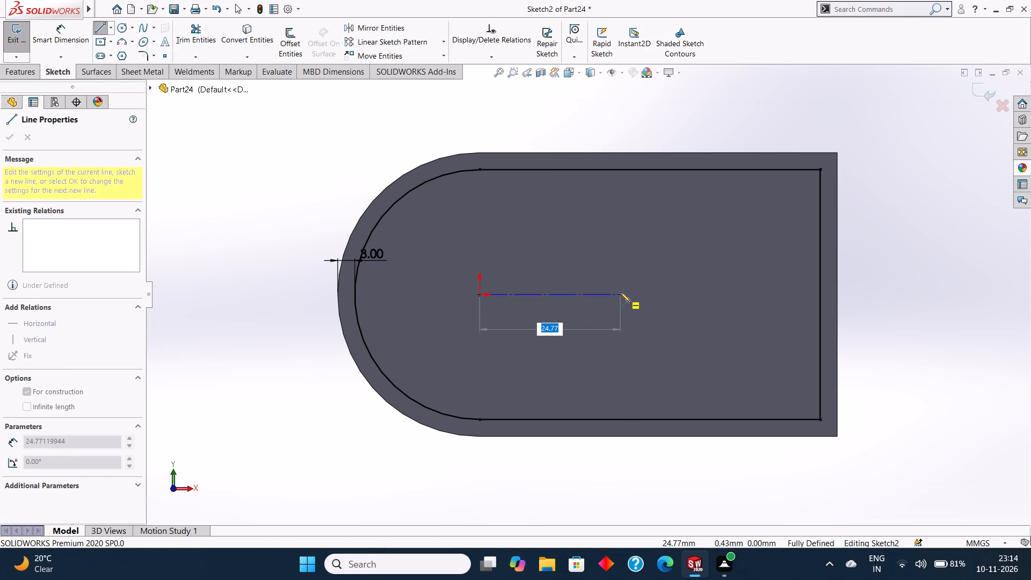
text(36)
key(Return)
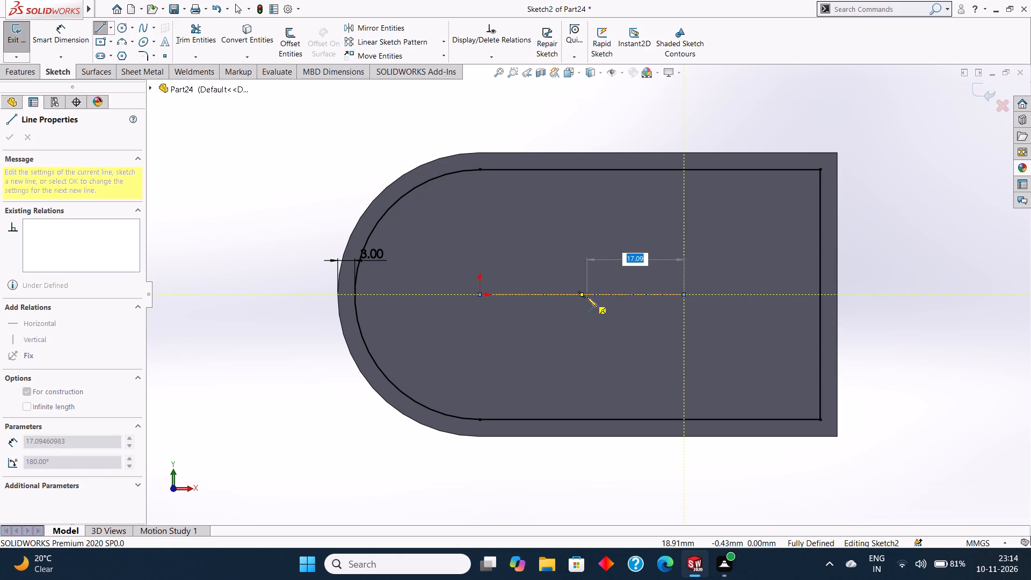
text(14)
key(Return)
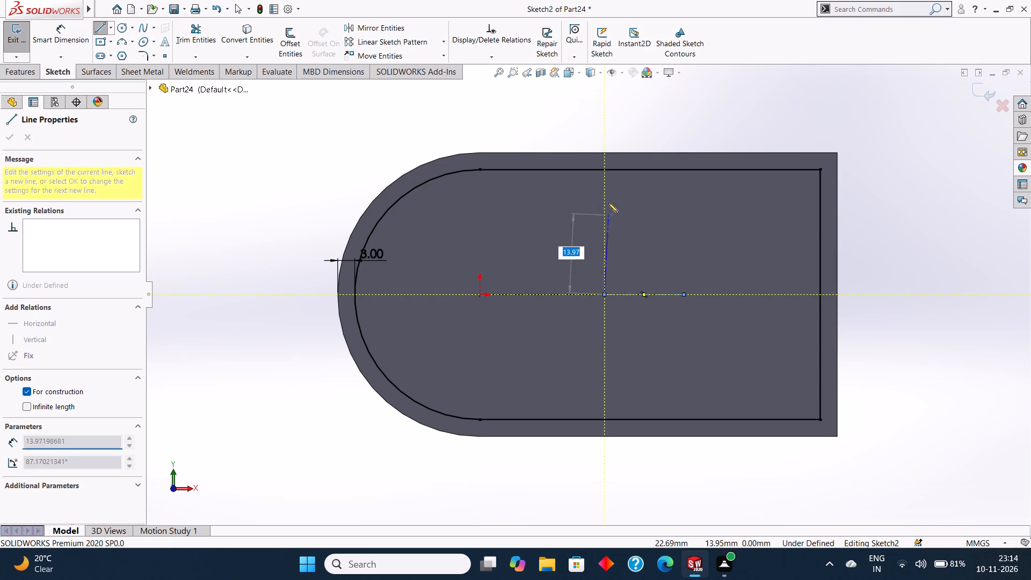
Draw vertical centerlines from the end of the 14 mm centerline up and down to the inner profile's two horizontal edges.
click(607, 170)
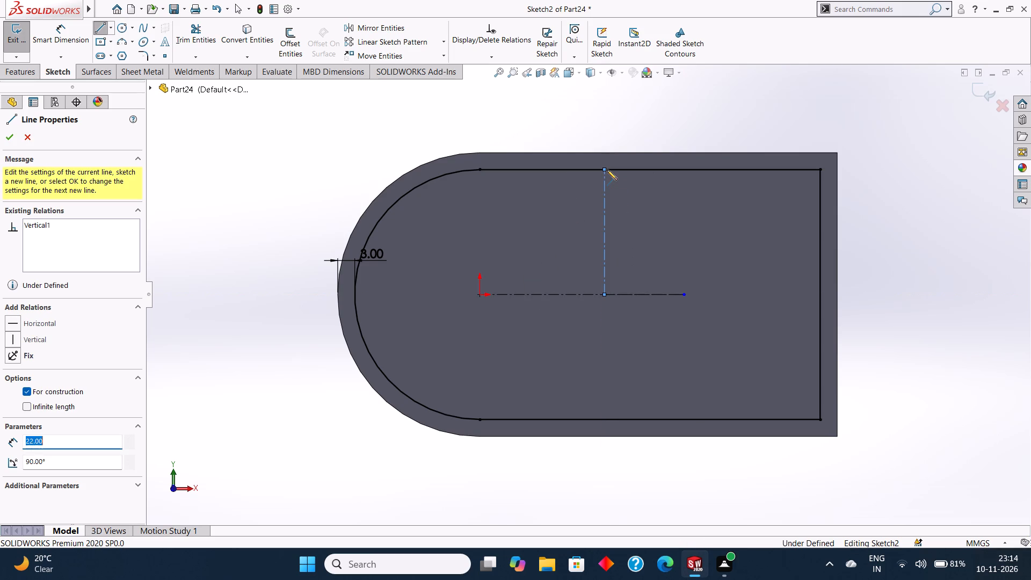
key(Escape)
key(Return)
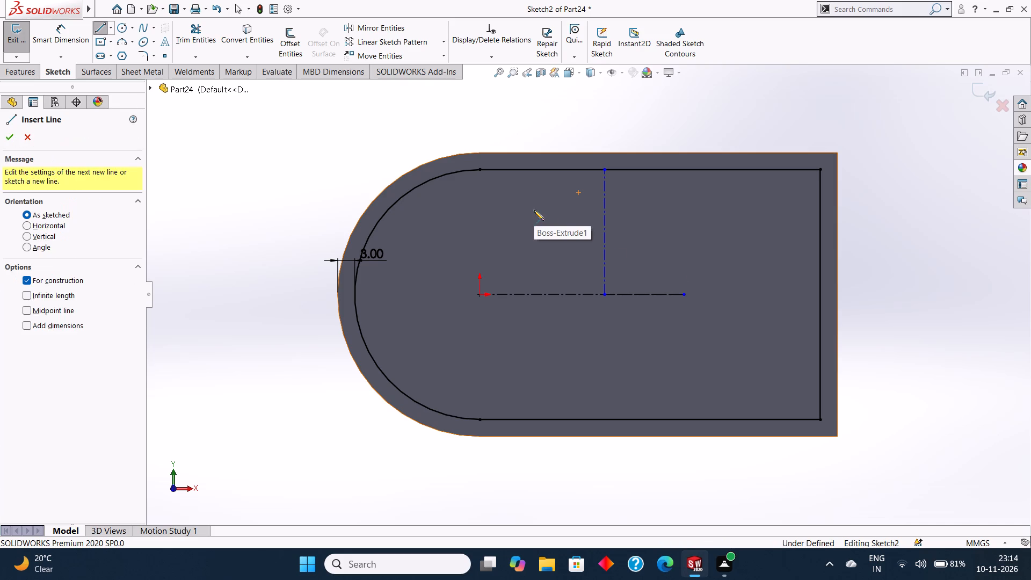
click(605, 297)
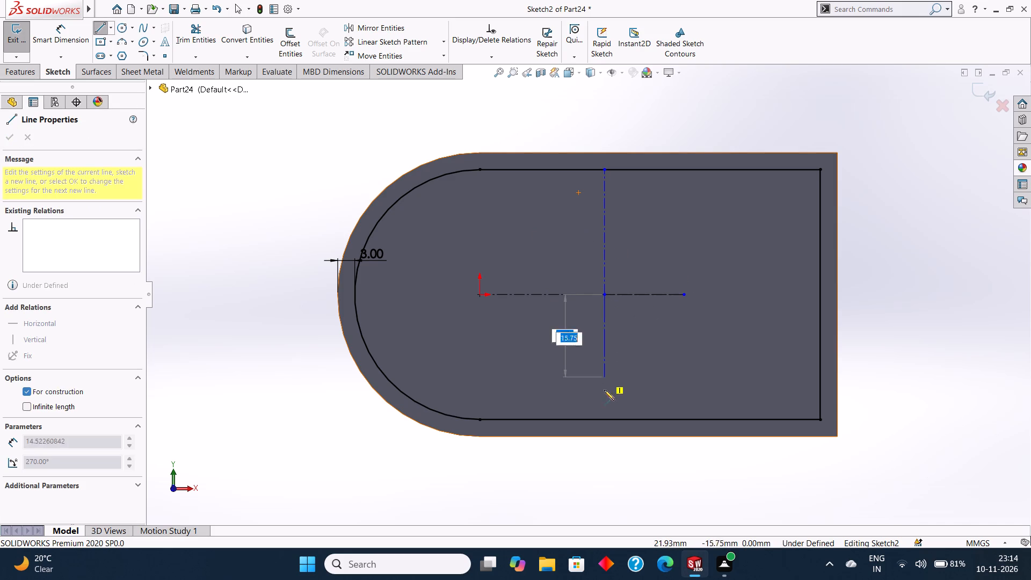
click(606, 420)
key(Escape)
key(Escape)
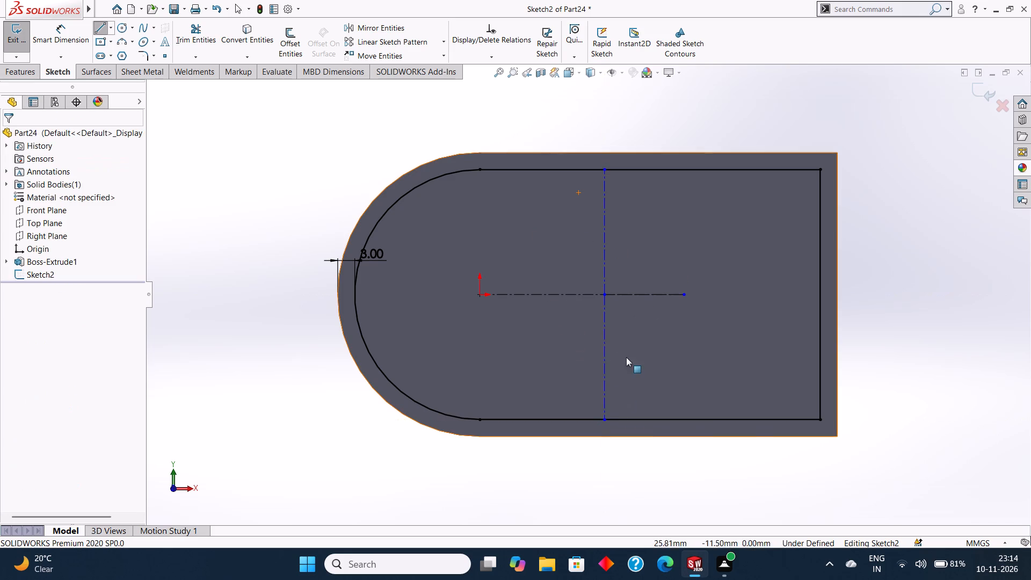
key(Escape)
Sketch a circle of radius 1.5 mm centred where the vertical centerline meets the inner profile's upper edge.
scroll(644, 217, down, 2)
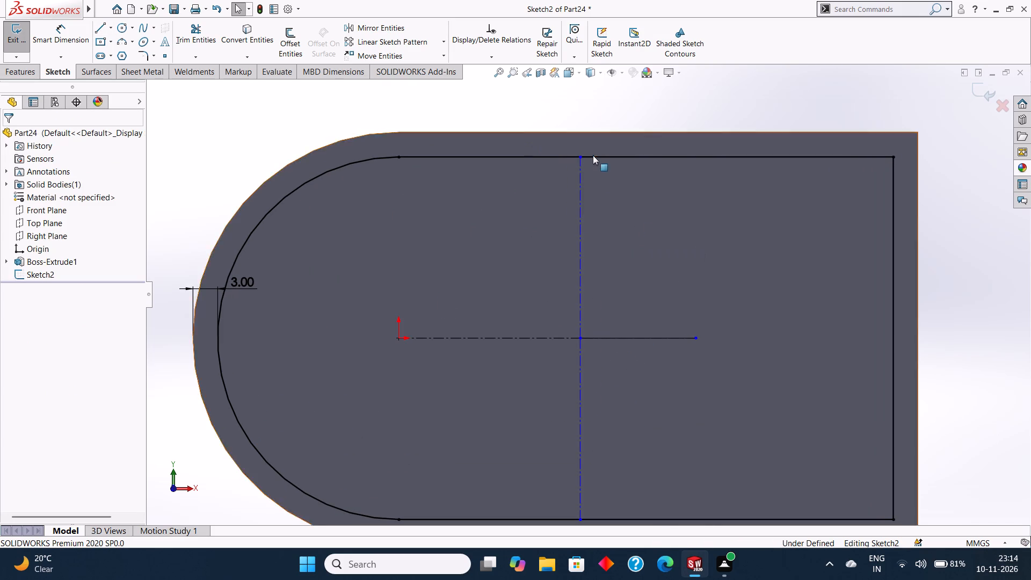
scroll(597, 157, down, 1)
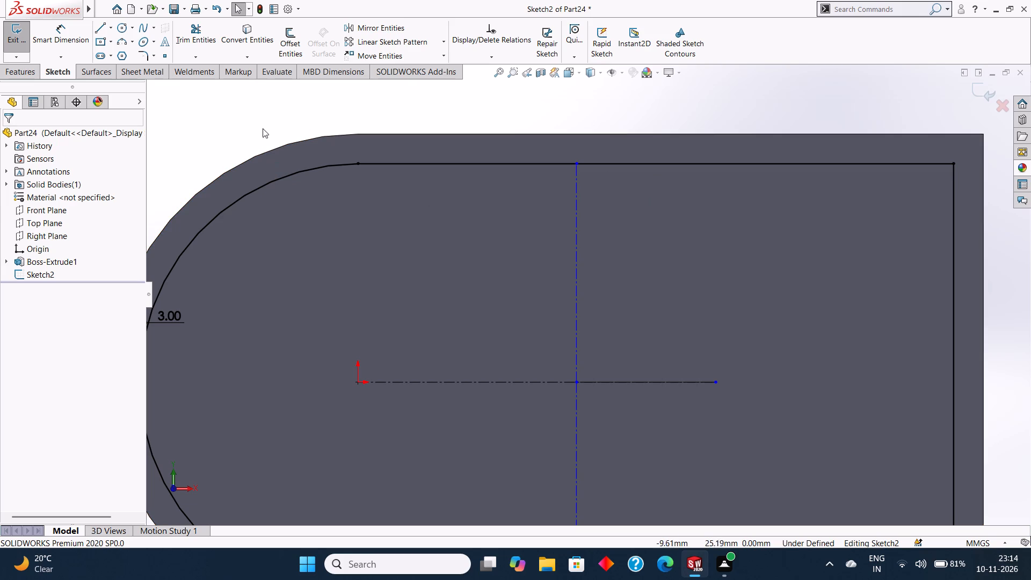
click(124, 24)
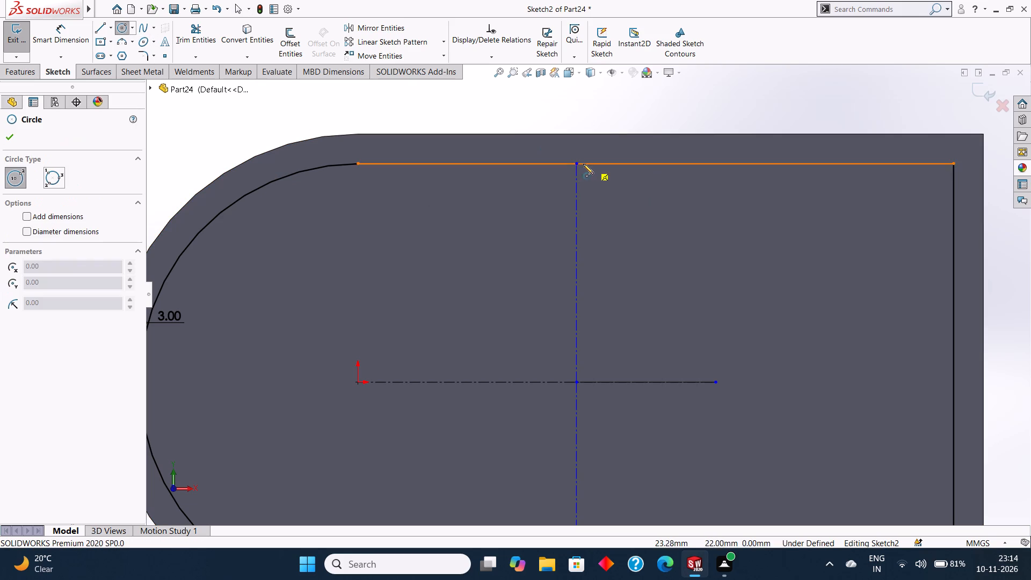
drag(576, 162, 589, 179)
key(BackSpace)
text(1.5)
key(Return)
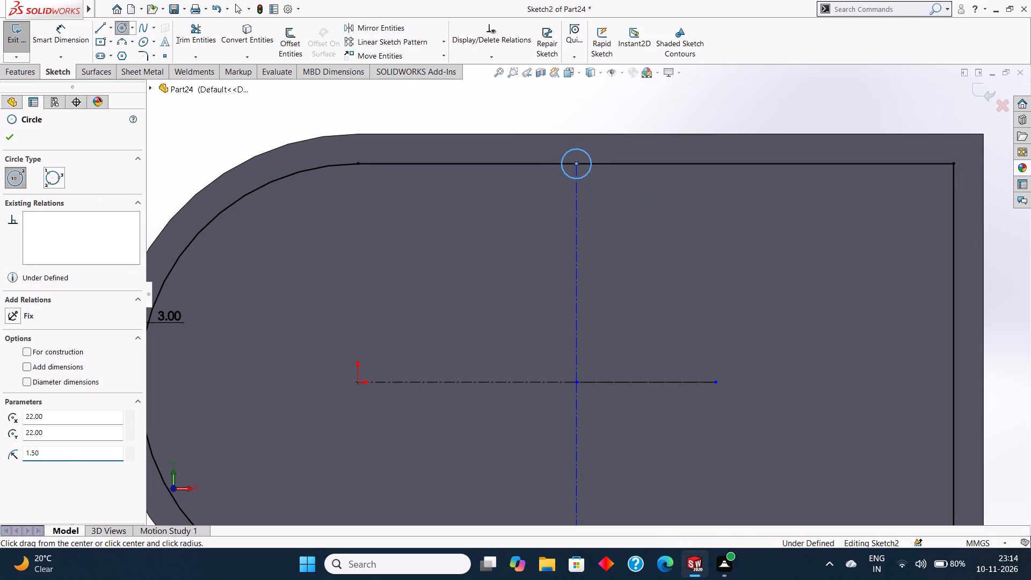
key(Escape)
key(Escape)
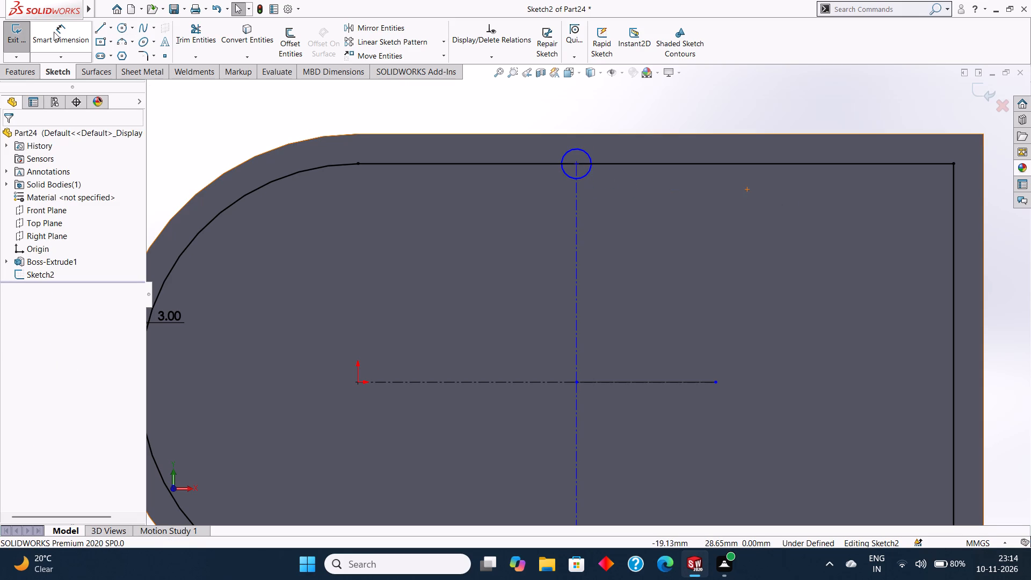
Dimension the upper circle's diameter and the horizontal distance from the origin to its centre.
click(54, 31)
click(573, 150)
click(569, 105)
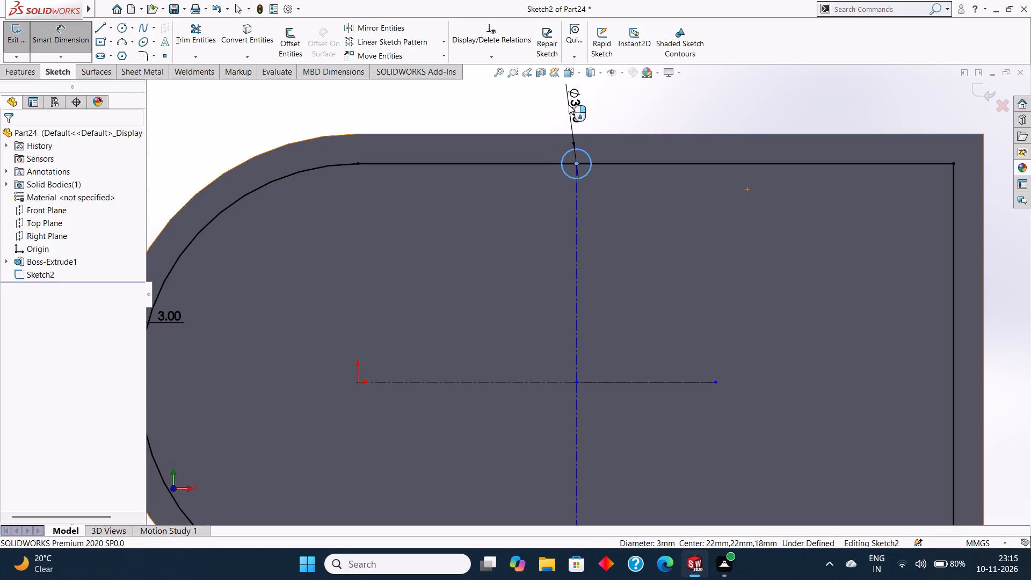
click(521, 89)
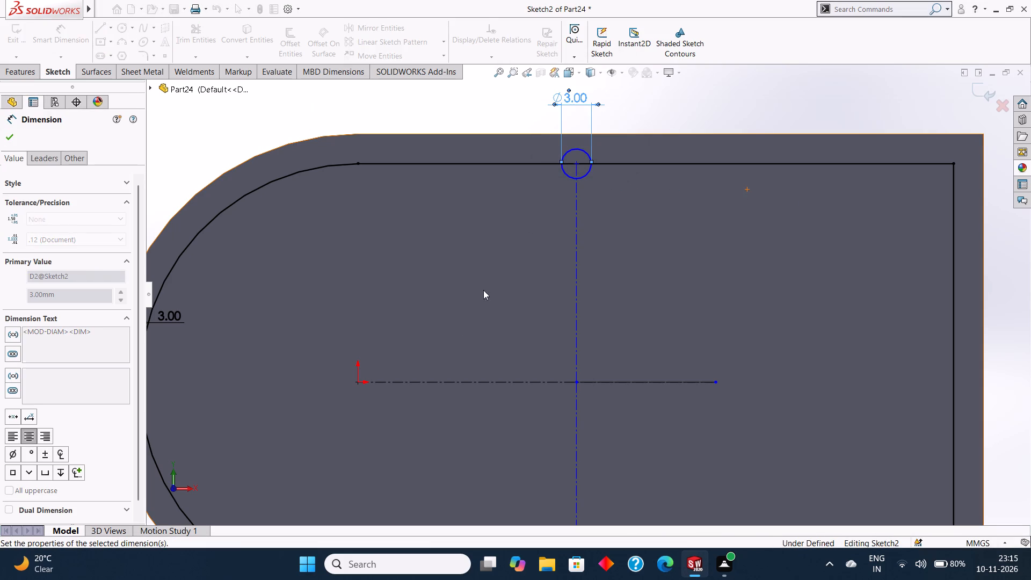
click(357, 383)
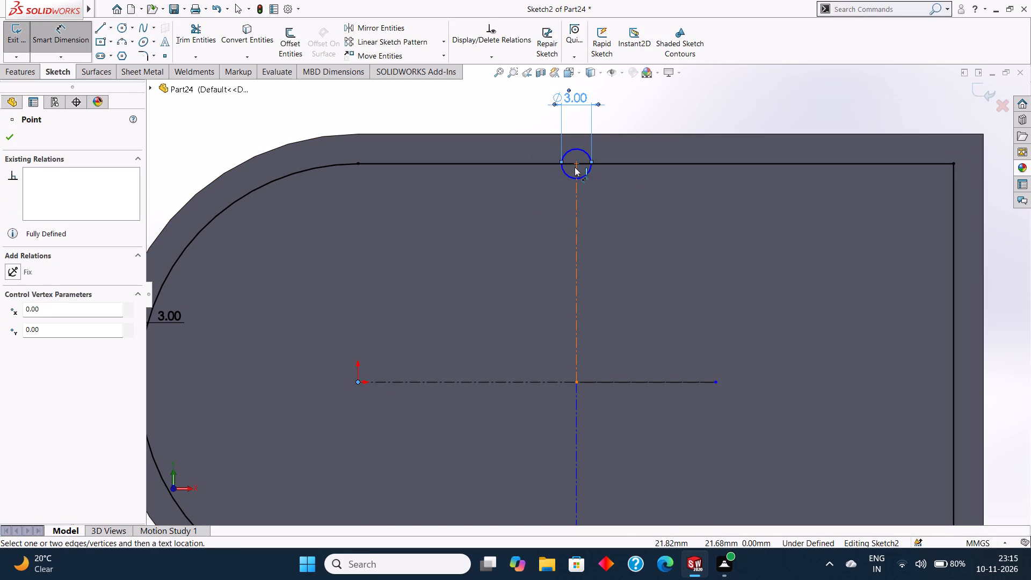
click(575, 164)
click(551, 120)
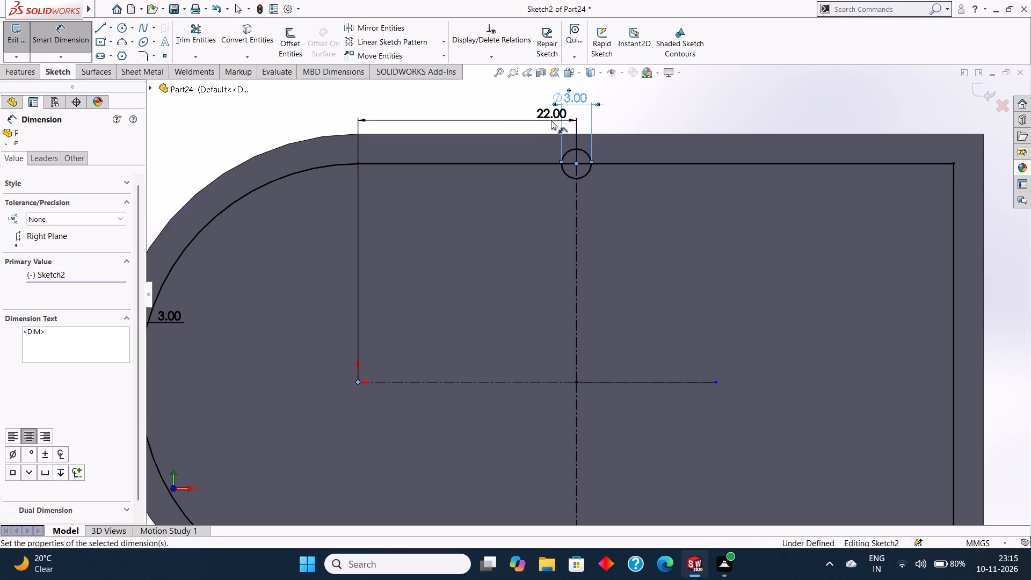
click(504, 104)
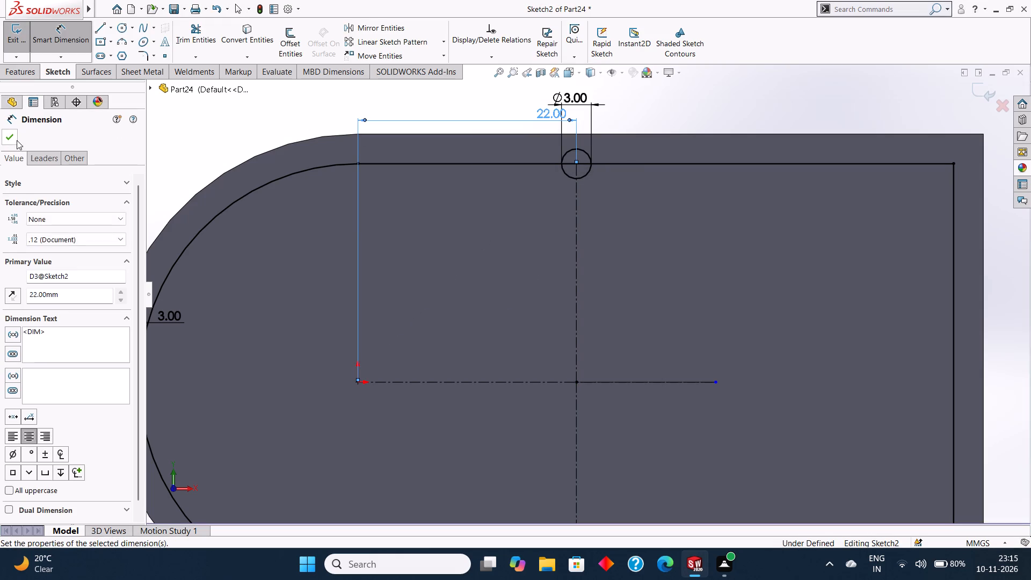
click(17, 140)
Sketch a circle of radius 1.5 mm centred where the vertical centerline meets the inner profile's lower edge.
click(124, 26)
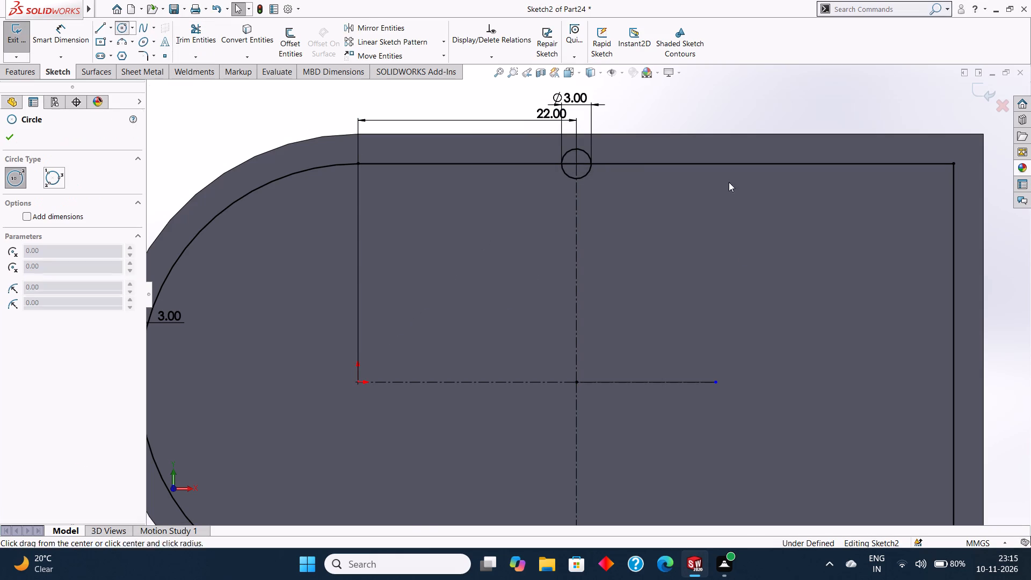
scroll(754, 309, up, 3)
scroll(689, 397, up, 1)
scroll(604, 447, down, 3)
scroll(572, 410, down, 2)
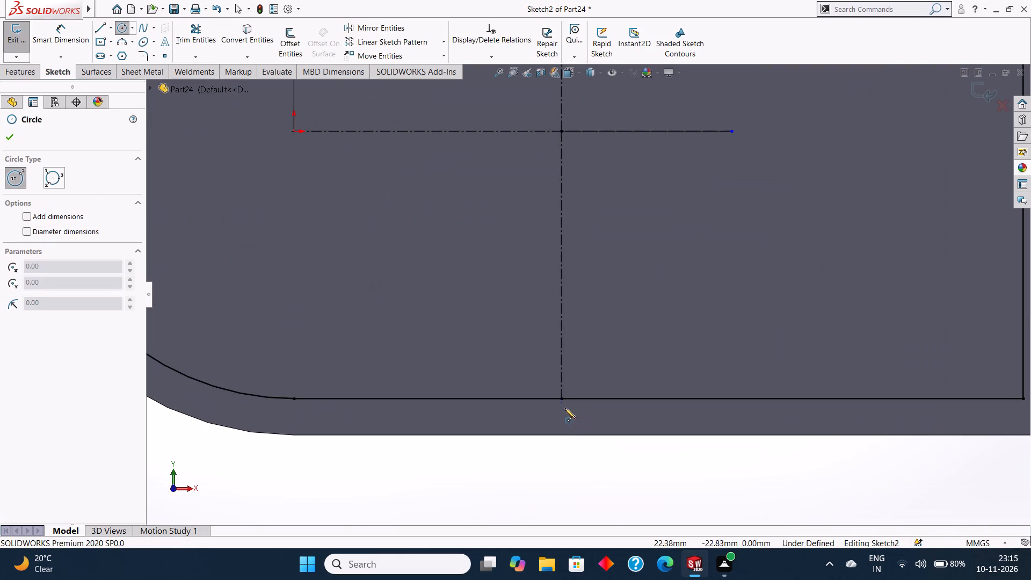
drag(561, 400, 583, 412)
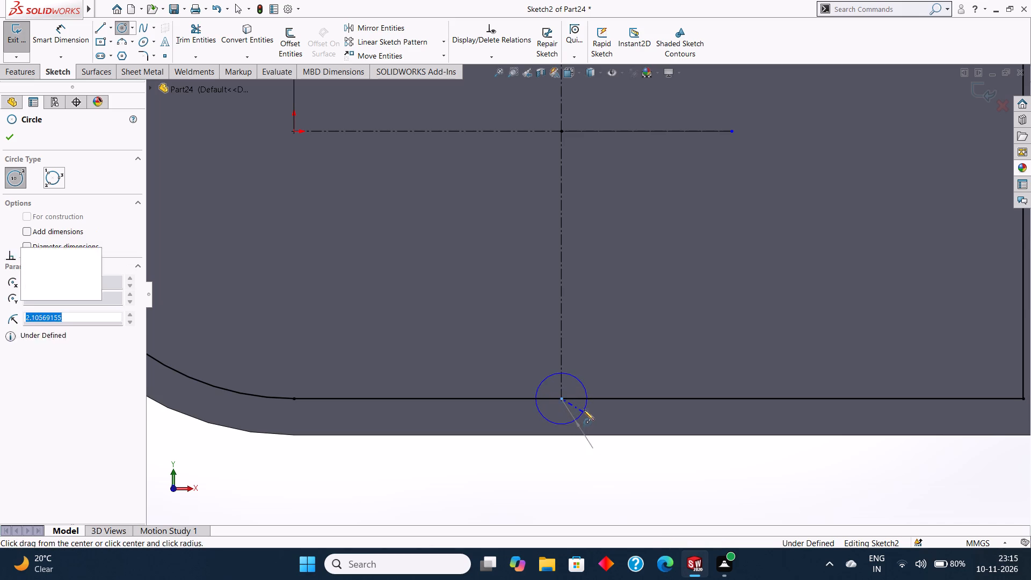
key(BackSpace)
text(1.5)
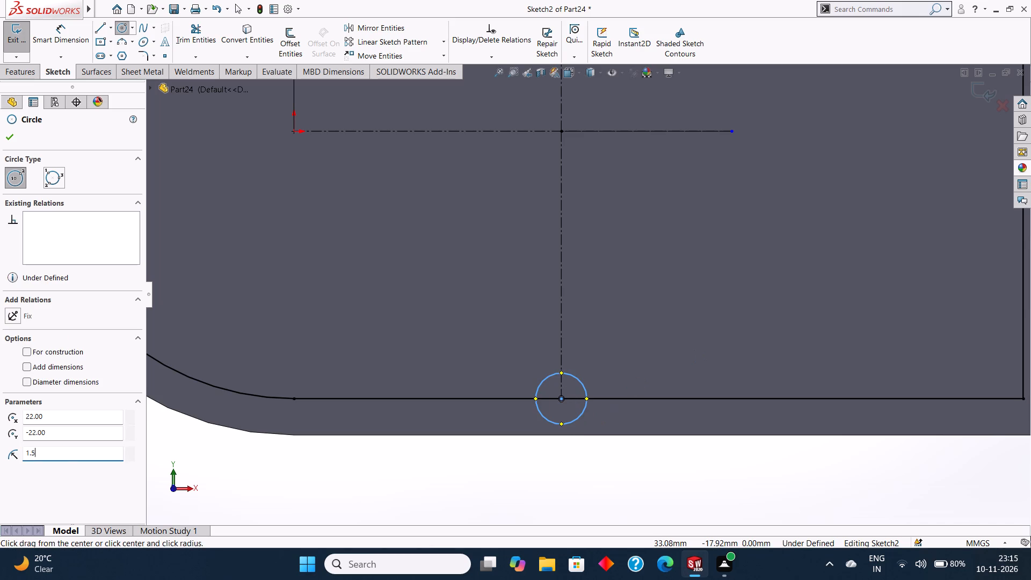
key(Return)
key(Escape)
key(Escape)
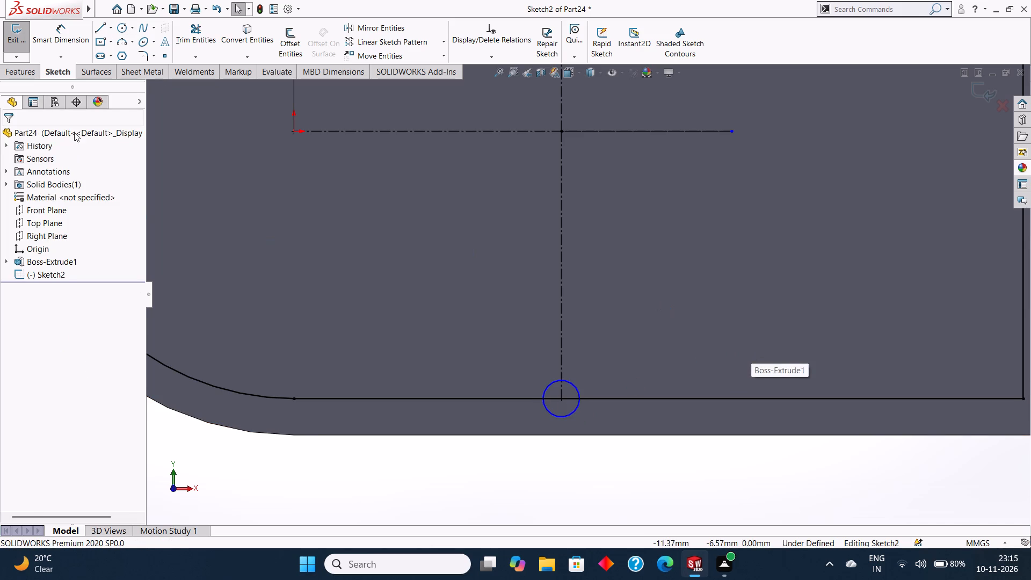
Dimension the lower circle's diameter.
click(70, 38)
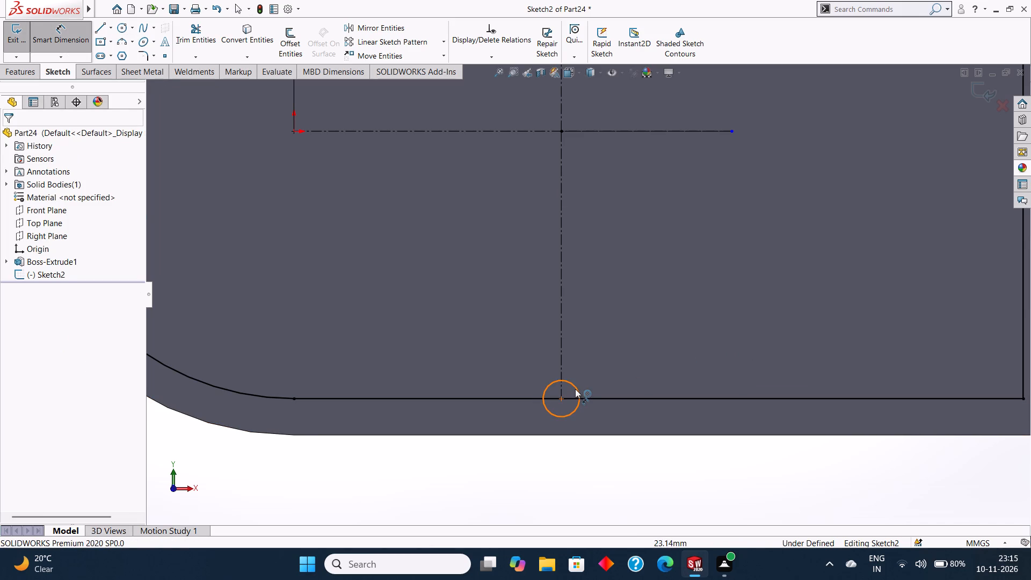
click(575, 389)
click(632, 337)
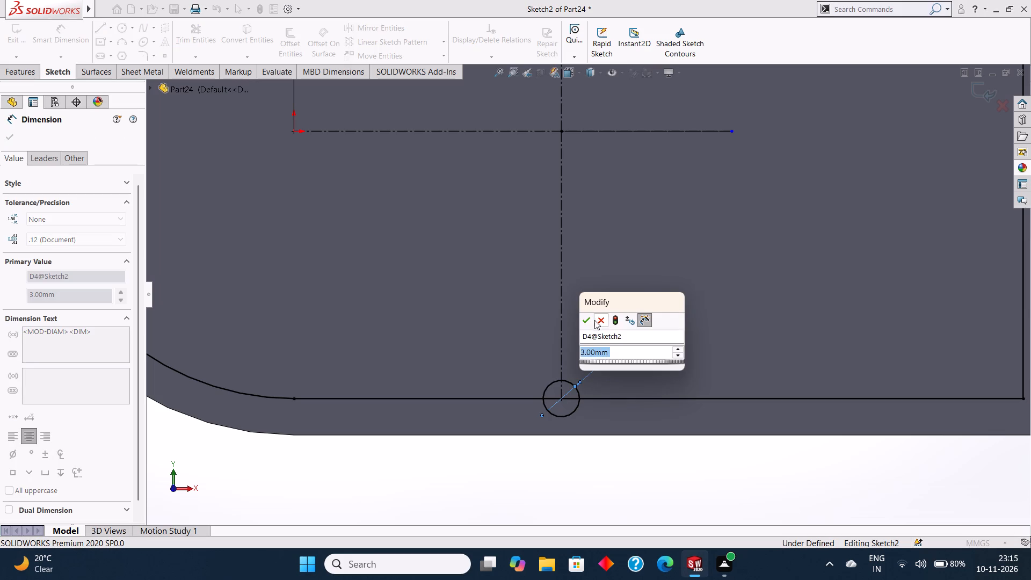
click(587, 317)
click(9, 134)
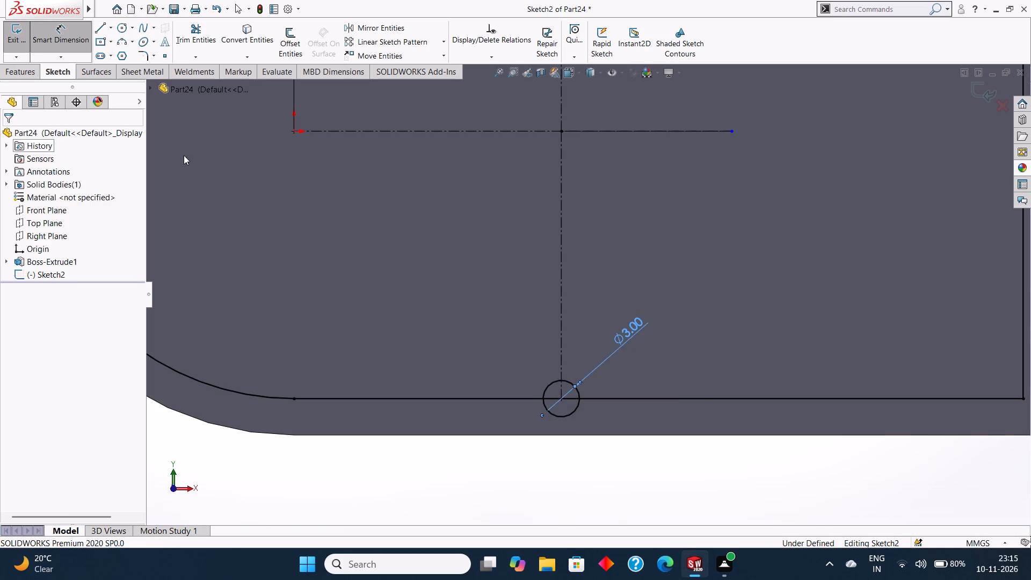
Trim the outer half of the upper 3 mm circle and the profile edge segments inside it, leaving an inward semicircular notch.
scroll(600, 194, up, 8)
scroll(598, 182, down, 4)
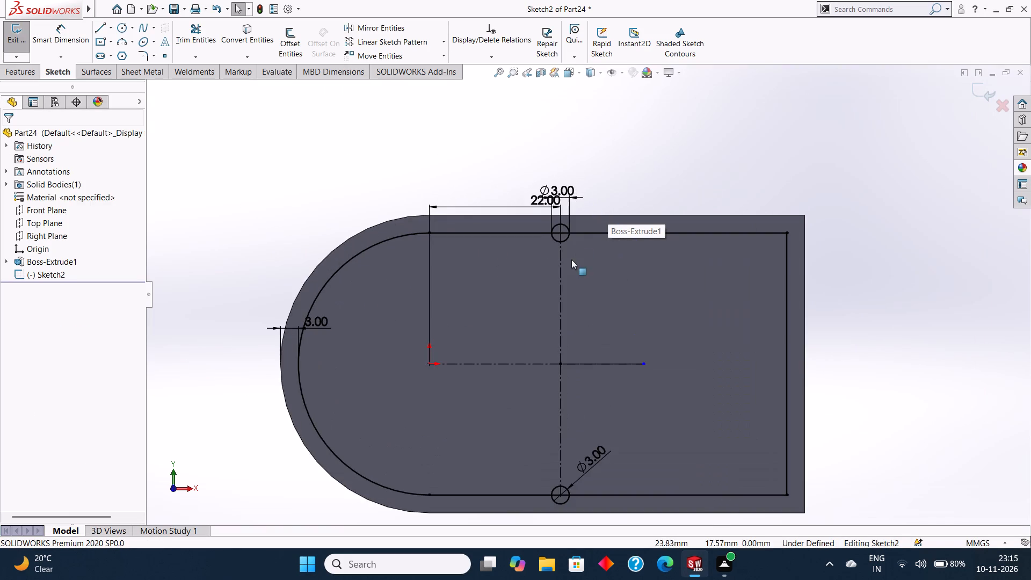
scroll(571, 259, down, 7)
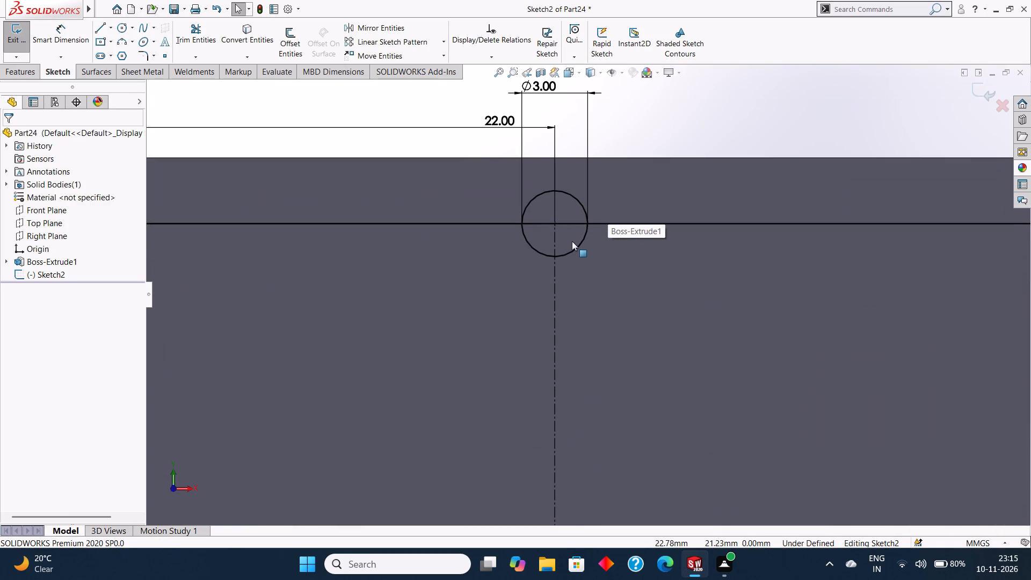
scroll(572, 241, down, 1)
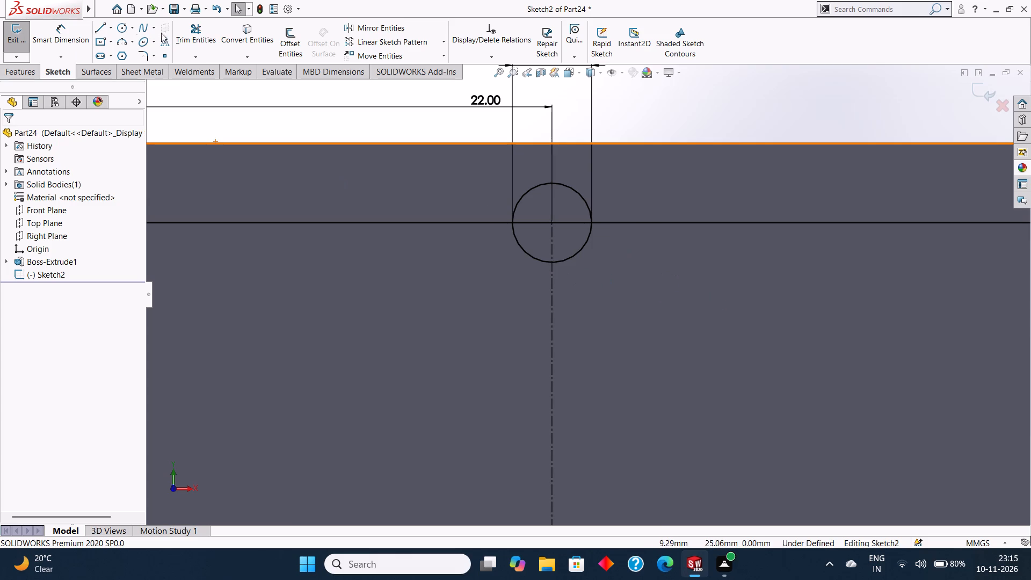
click(206, 26)
click(192, 31)
click(192, 39)
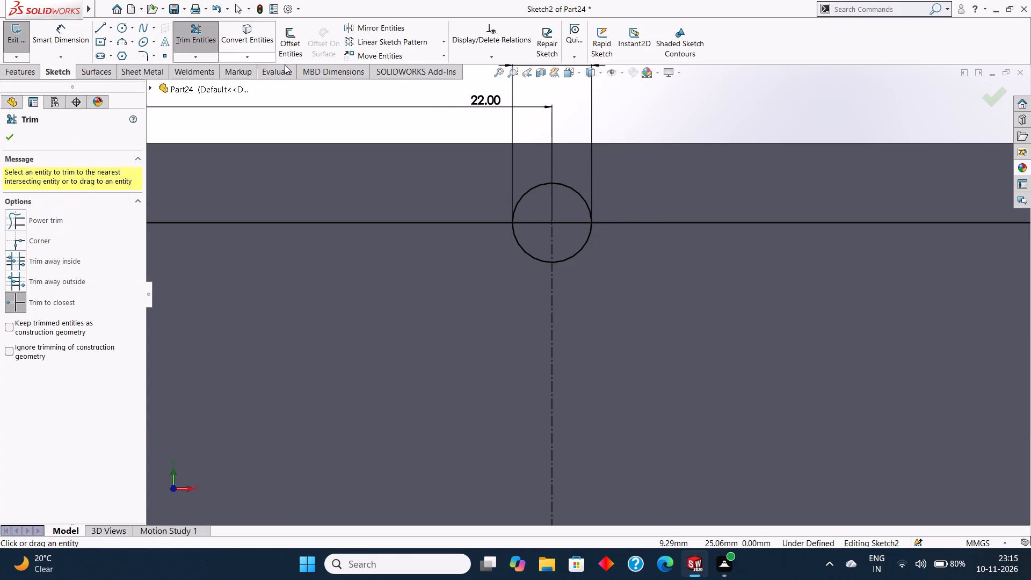
click(566, 183)
click(539, 222)
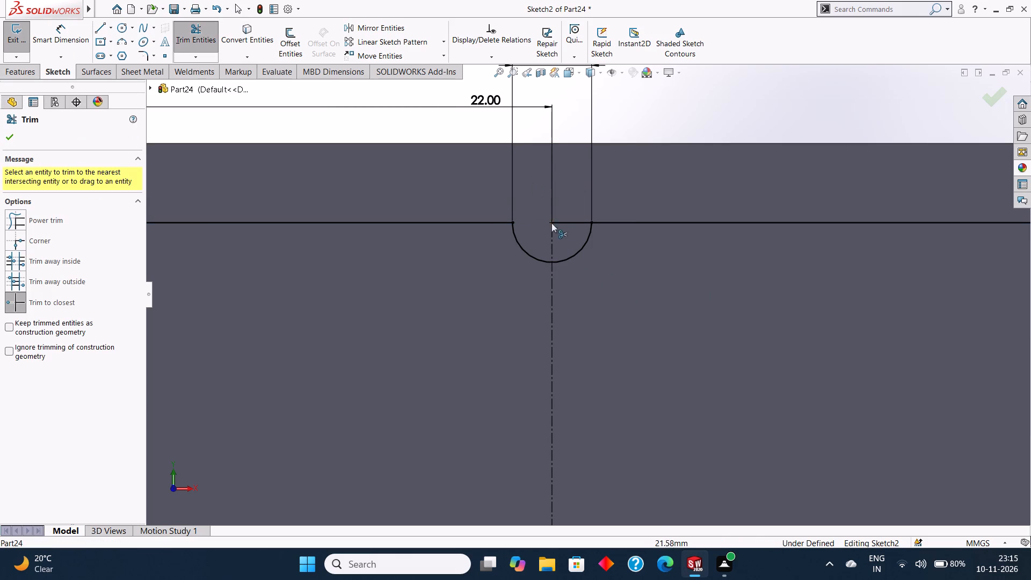
click(570, 223)
Trim the outer half of the lower 3 mm circle and the profile edge segments inside it, leaving an inward semicircular notch.
scroll(584, 248, up, 3)
scroll(627, 313, up, 4)
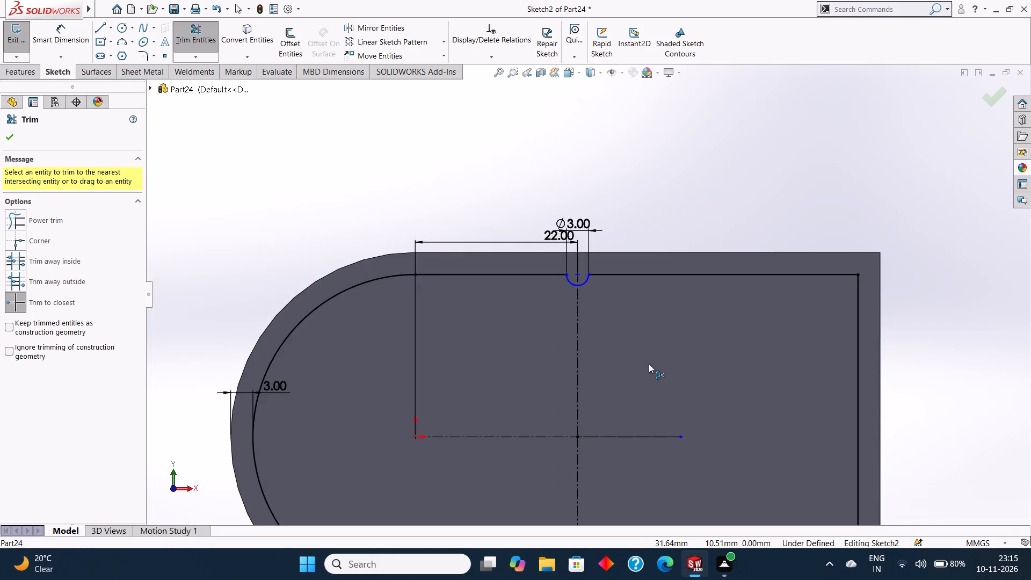
scroll(649, 364, up, 4)
scroll(596, 447, down, 8)
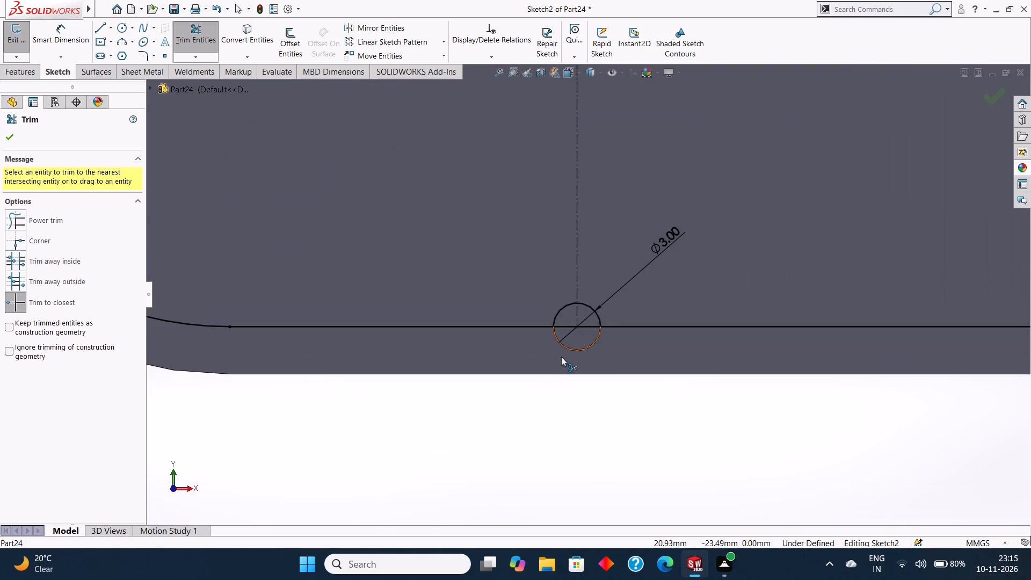
scroll(561, 357, down, 3)
click(578, 332)
click(573, 292)
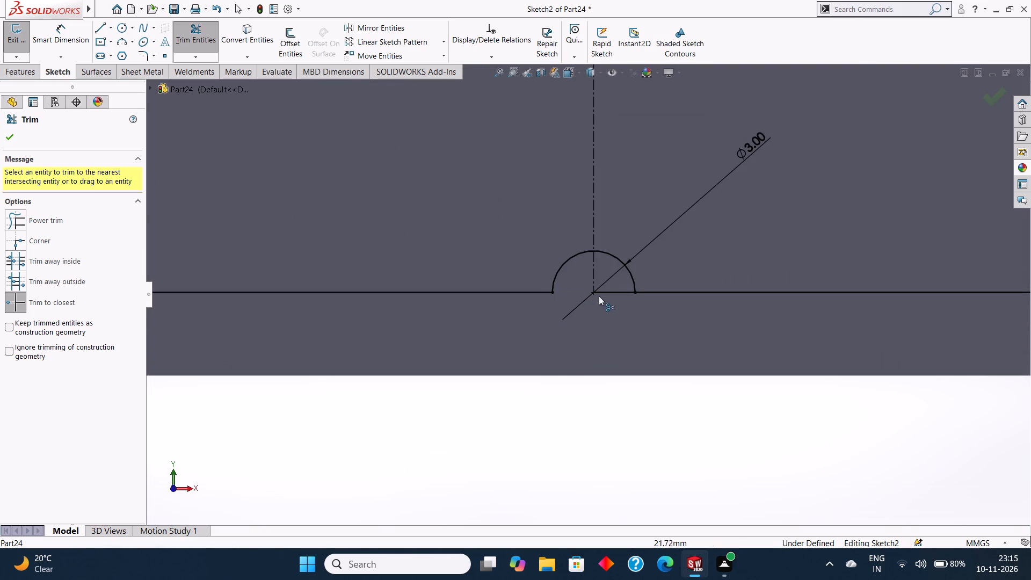
click(614, 292)
scroll(619, 308, up, 12)
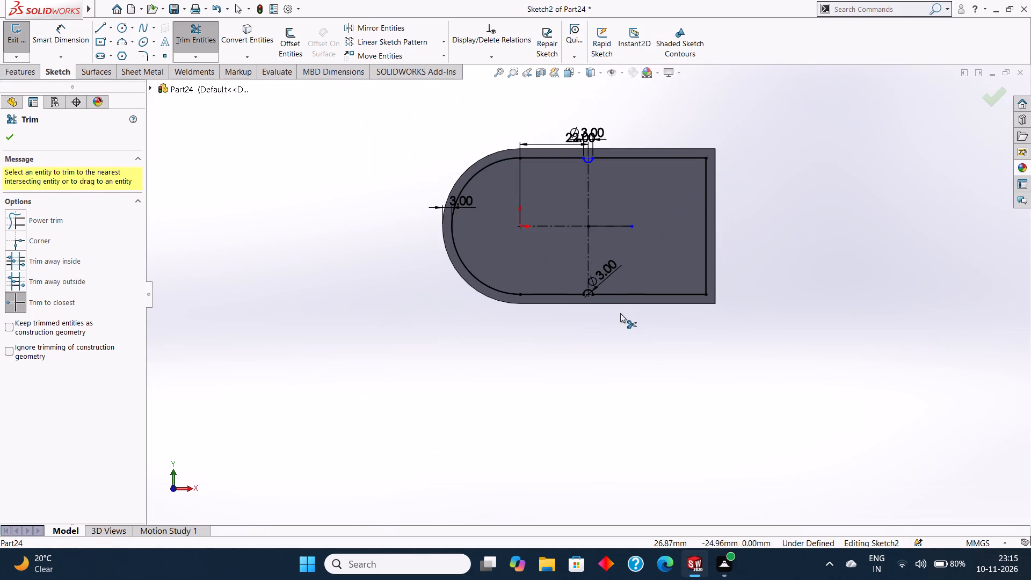
key(Escape)
key(Escape)
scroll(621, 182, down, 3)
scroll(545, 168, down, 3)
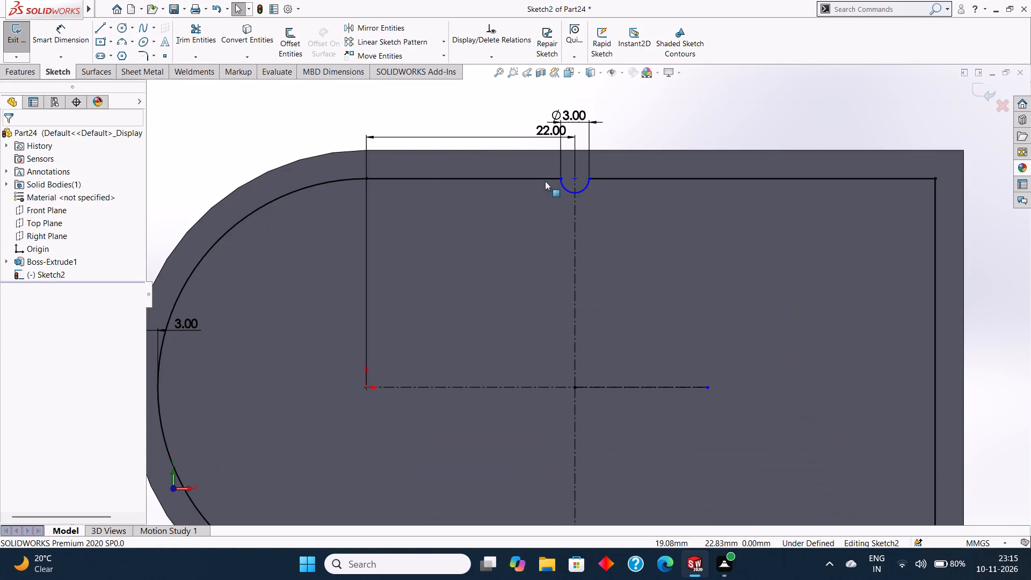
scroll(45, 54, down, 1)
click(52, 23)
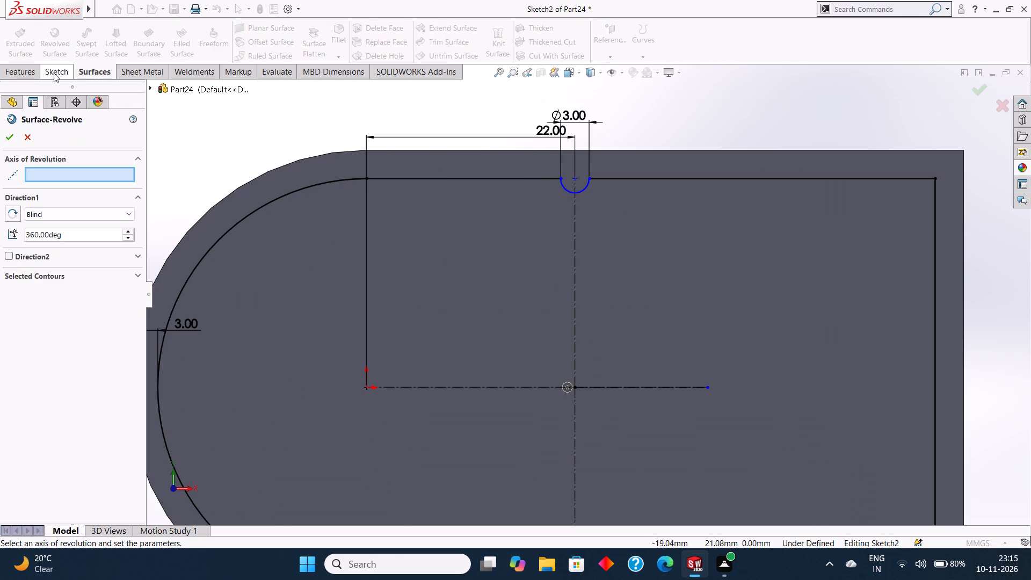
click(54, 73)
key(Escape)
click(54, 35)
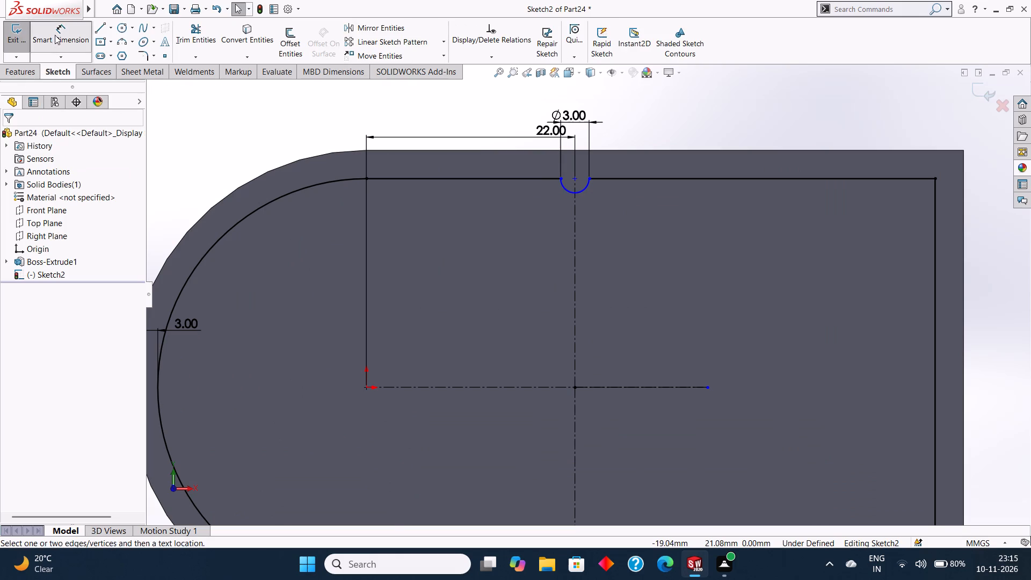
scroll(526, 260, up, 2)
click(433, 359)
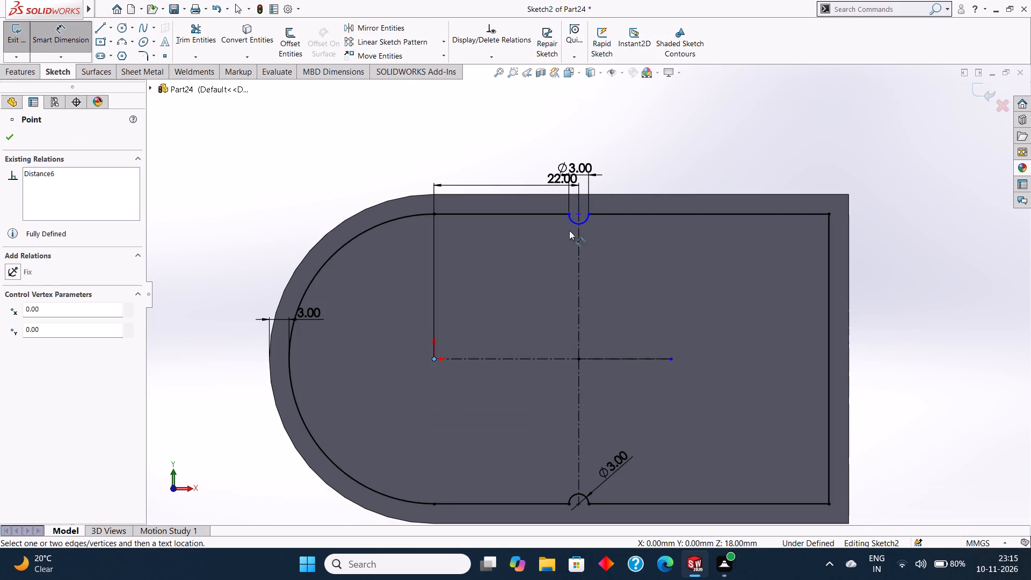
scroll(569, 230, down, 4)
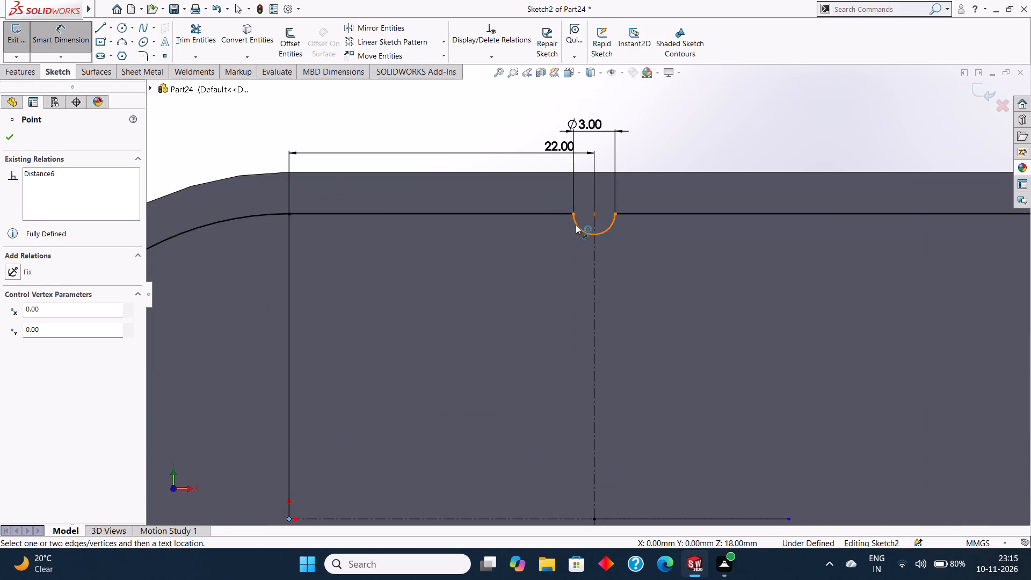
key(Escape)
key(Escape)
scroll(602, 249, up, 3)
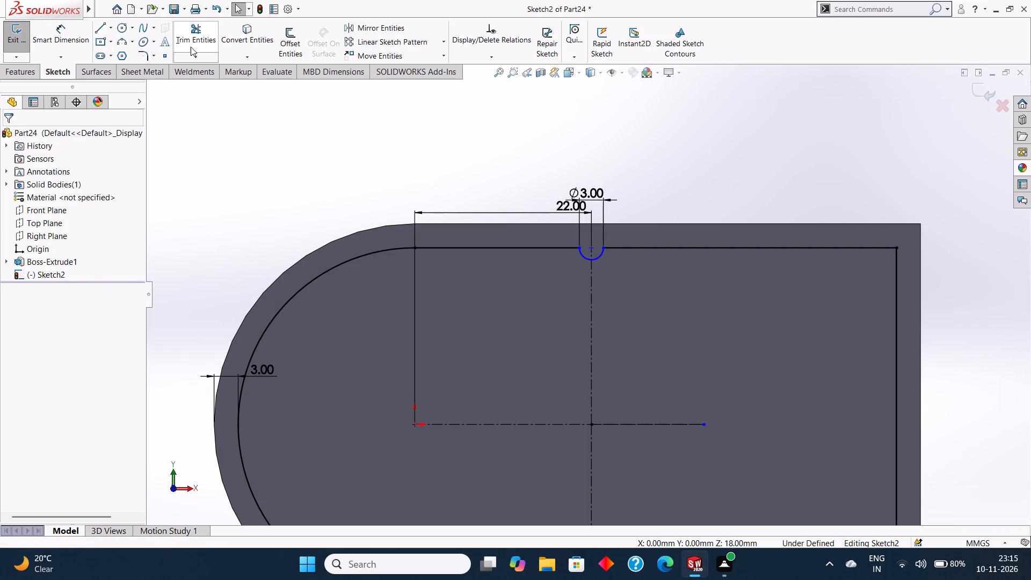
Trim away the vertical centerline down to the lower notch, including its piece in the upper notch, and the whole horizontal centerline.
click(192, 38)
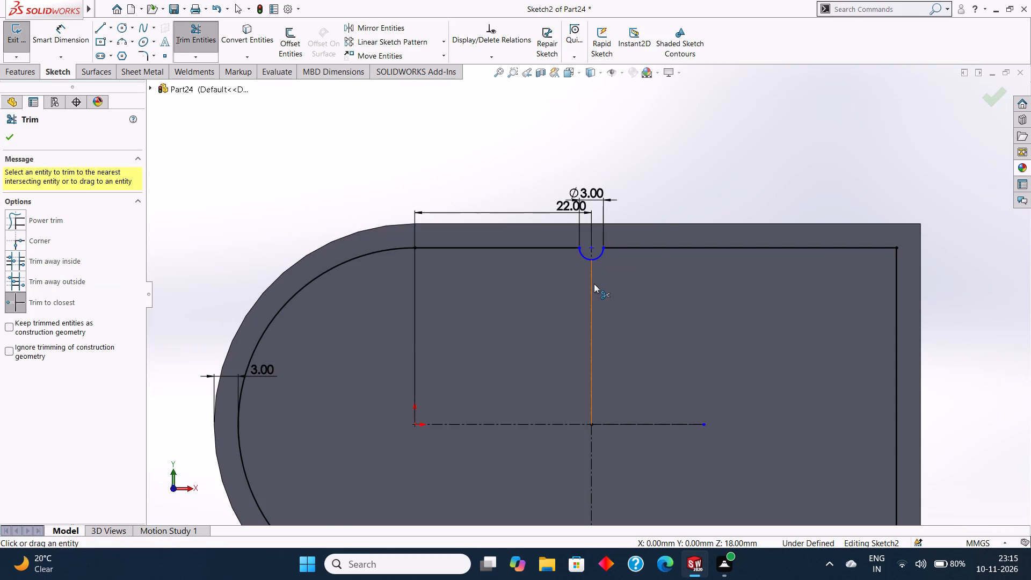
click(593, 284)
scroll(591, 253, down, 3)
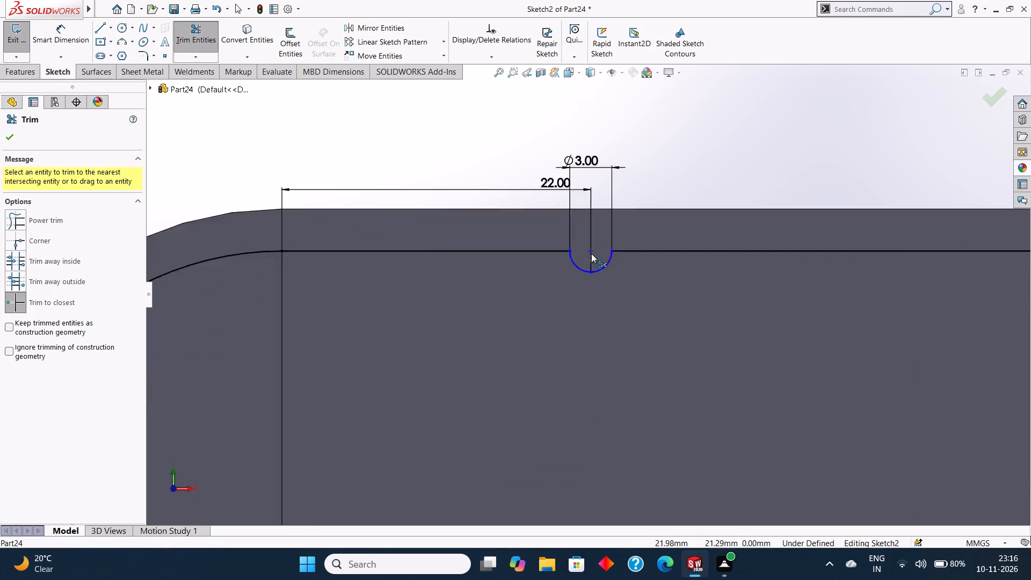
scroll(591, 253, down, 6)
click(580, 283)
scroll(592, 282, up, 4)
scroll(645, 314, up, 6)
click(651, 443)
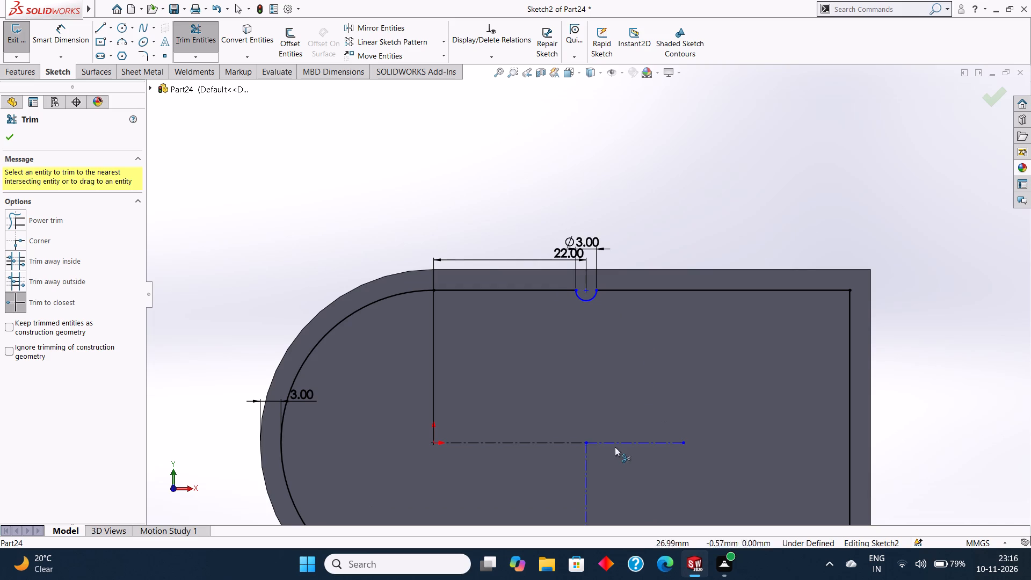
click(586, 461)
click(625, 443)
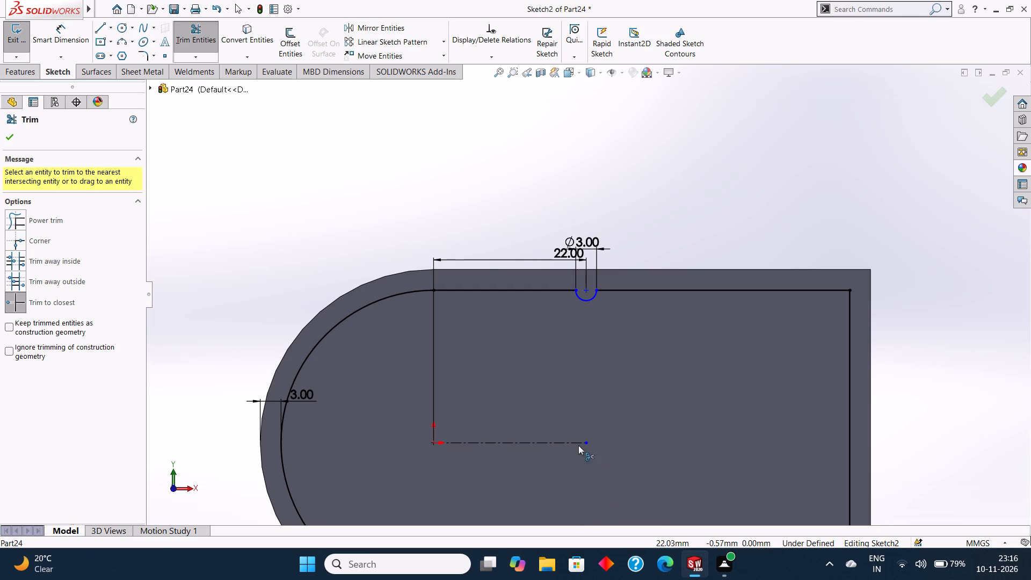
click(572, 443)
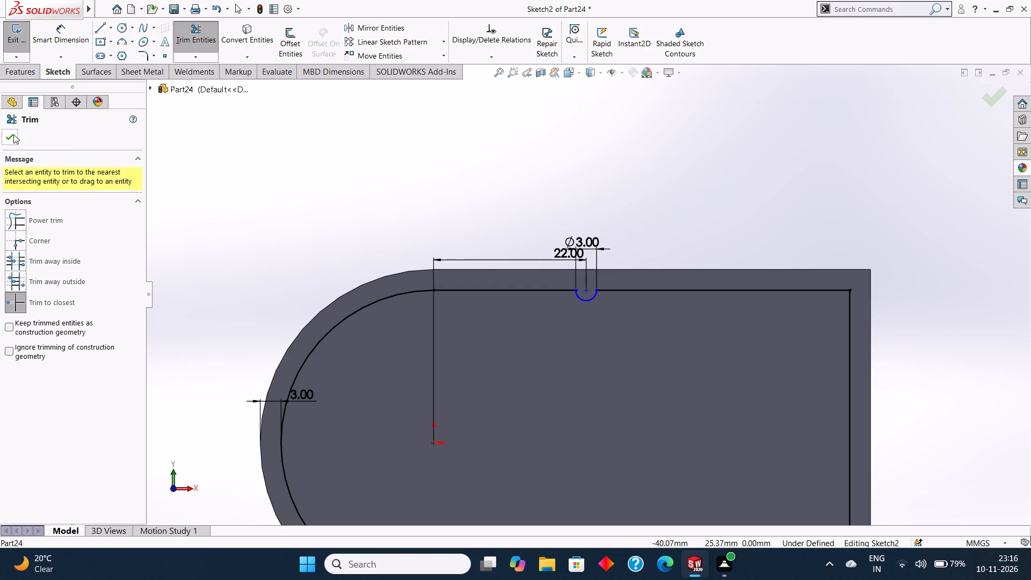
click(13, 134)
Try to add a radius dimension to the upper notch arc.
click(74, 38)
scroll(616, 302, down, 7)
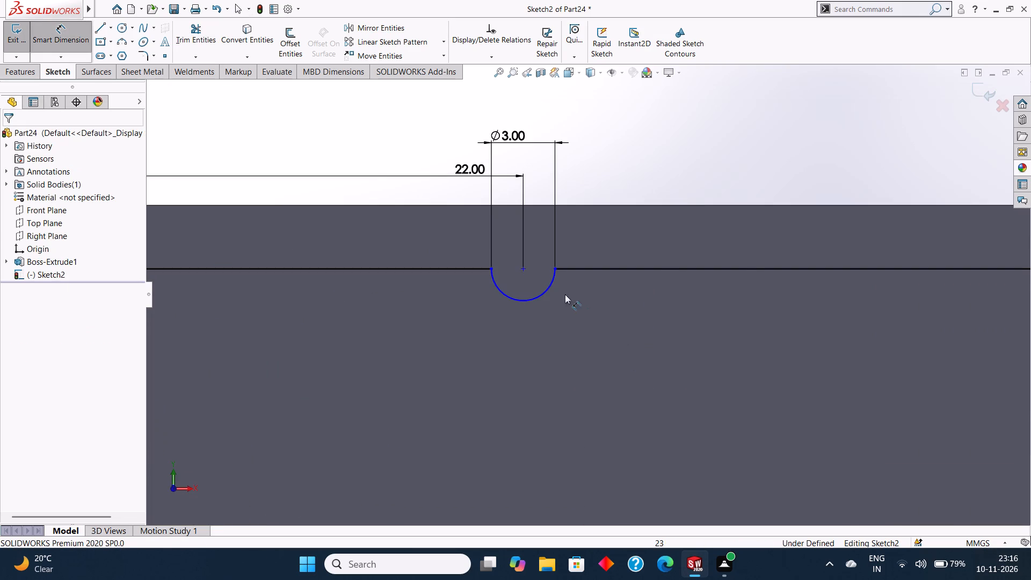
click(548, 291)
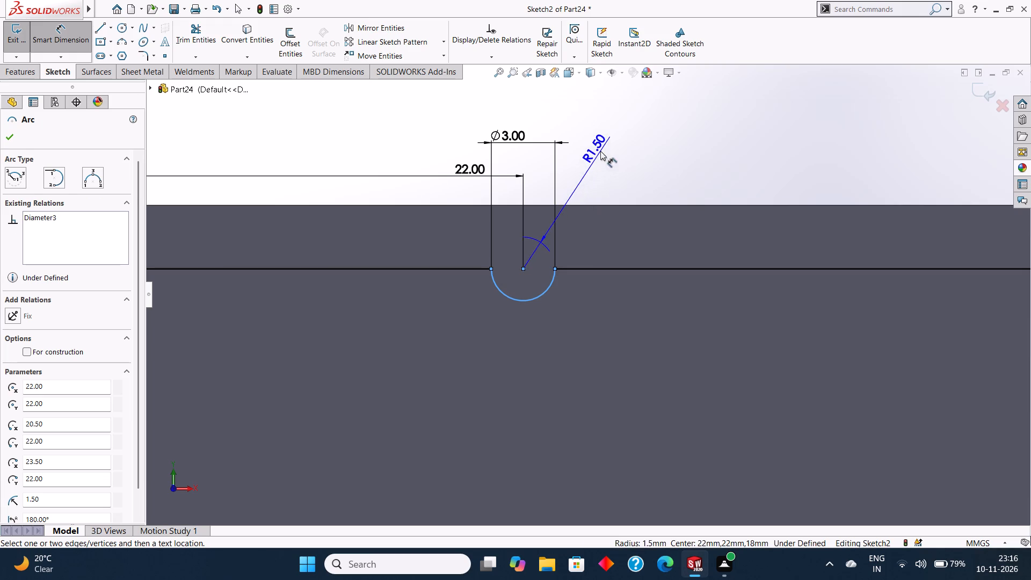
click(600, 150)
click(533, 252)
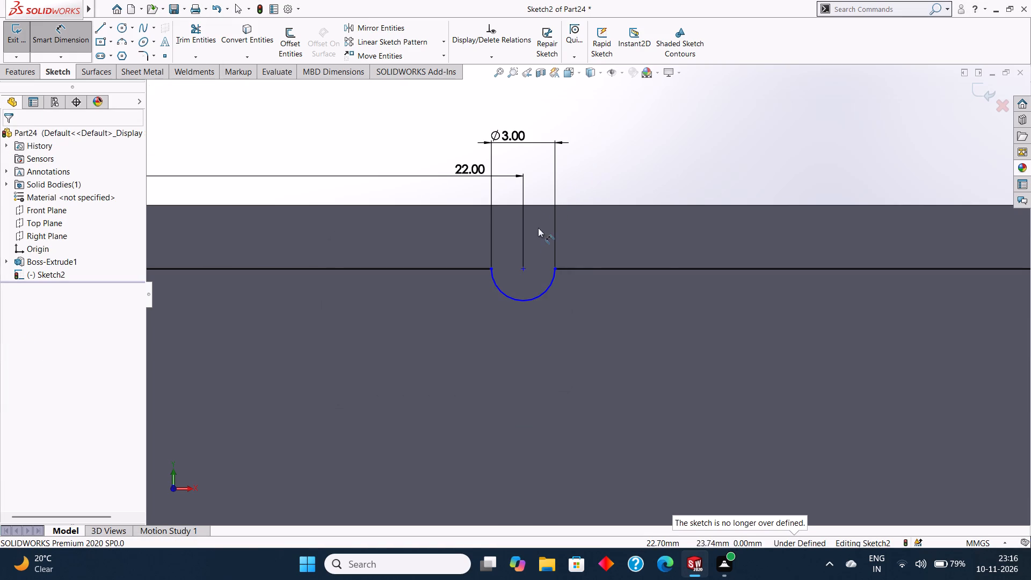
Dimension the vertical distance from the origin to the upper notch arc's centre.
scroll(614, 322, up, 3)
scroll(534, 405, up, 3)
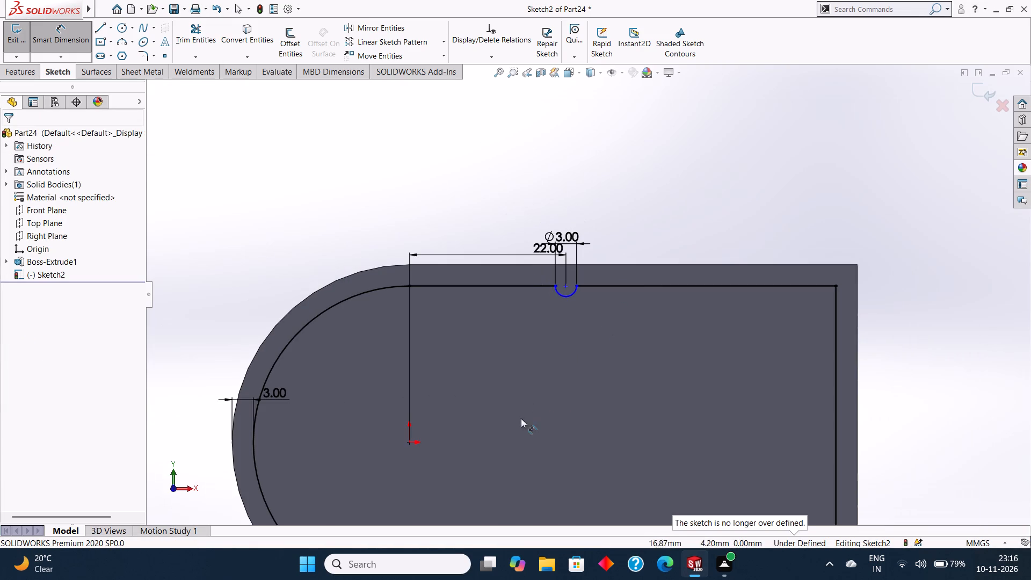
click(407, 444)
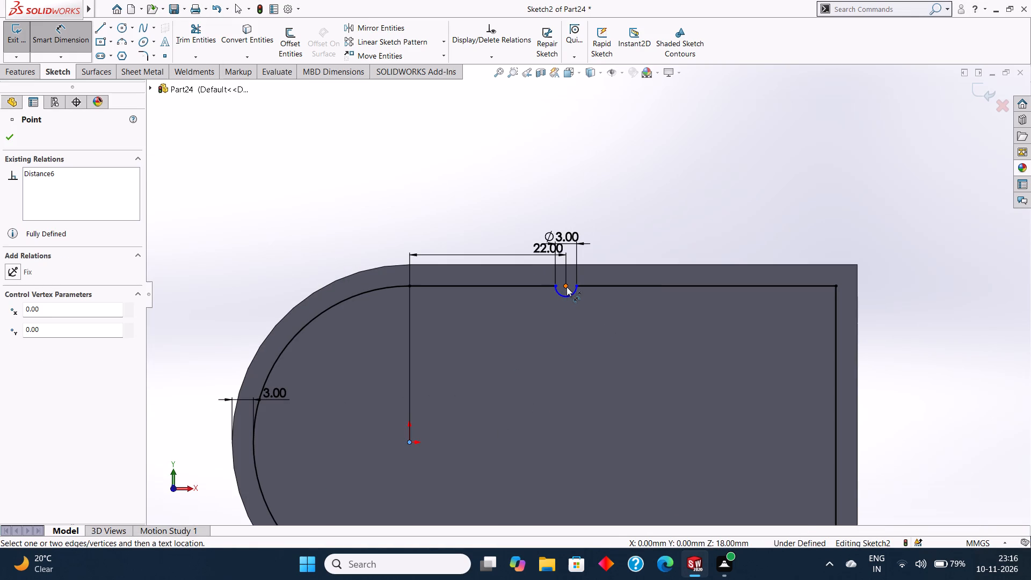
click(567, 287)
click(696, 314)
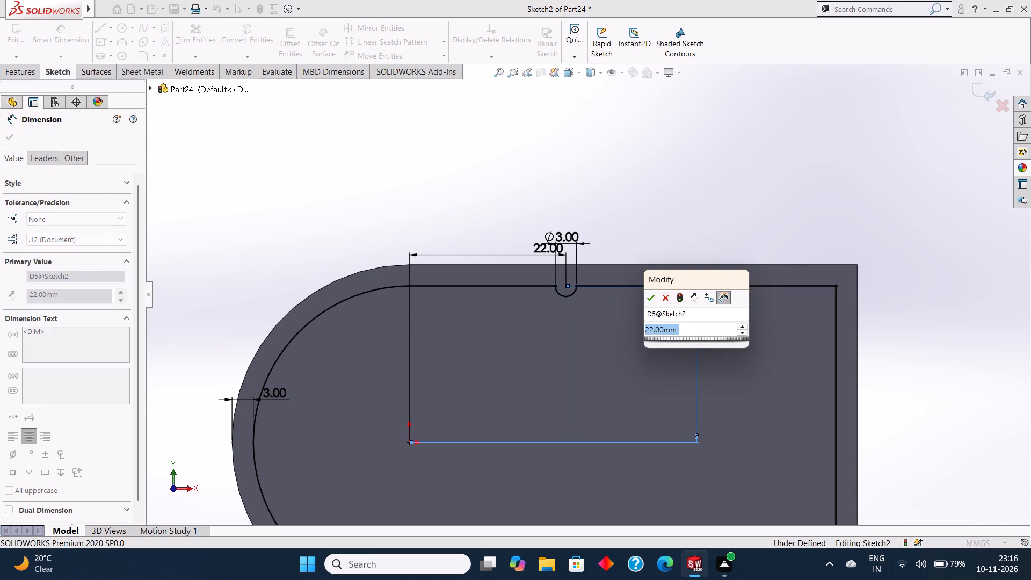
click(649, 292)
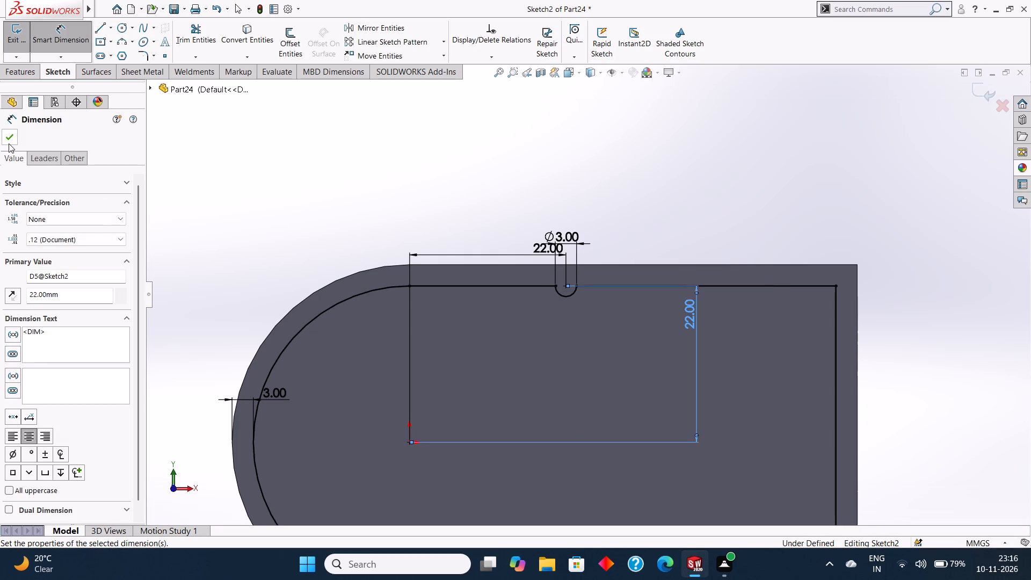
click(9, 143)
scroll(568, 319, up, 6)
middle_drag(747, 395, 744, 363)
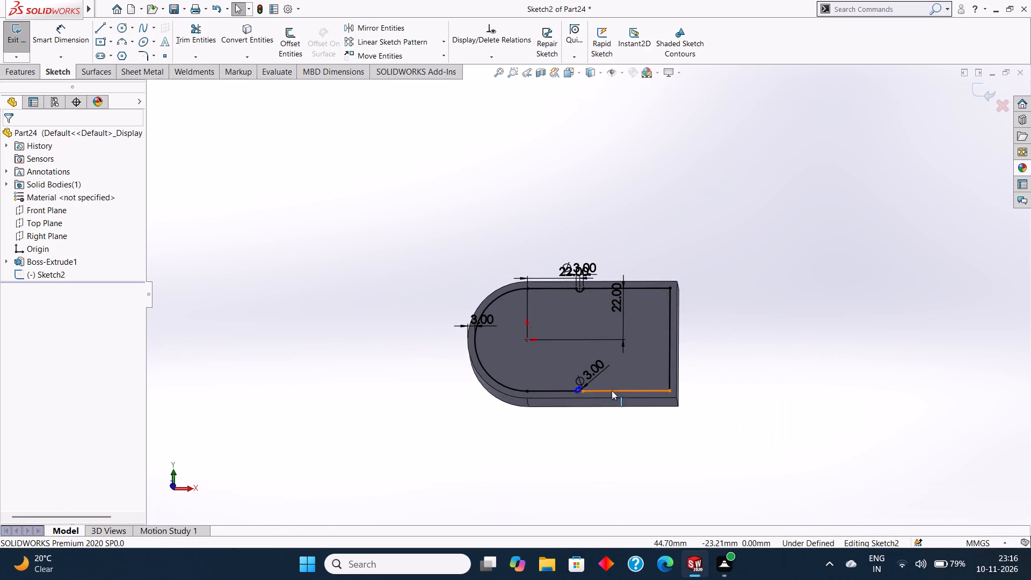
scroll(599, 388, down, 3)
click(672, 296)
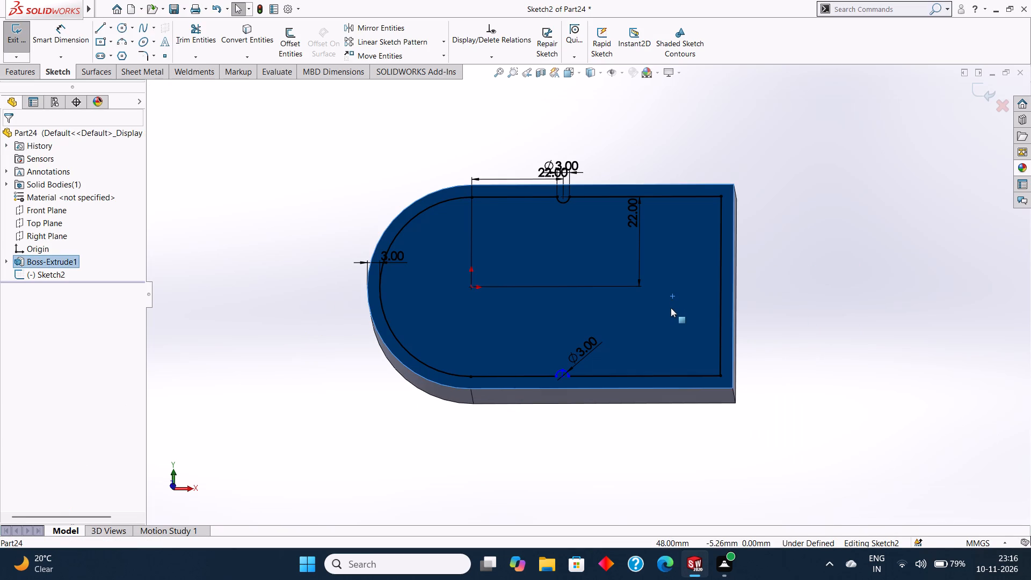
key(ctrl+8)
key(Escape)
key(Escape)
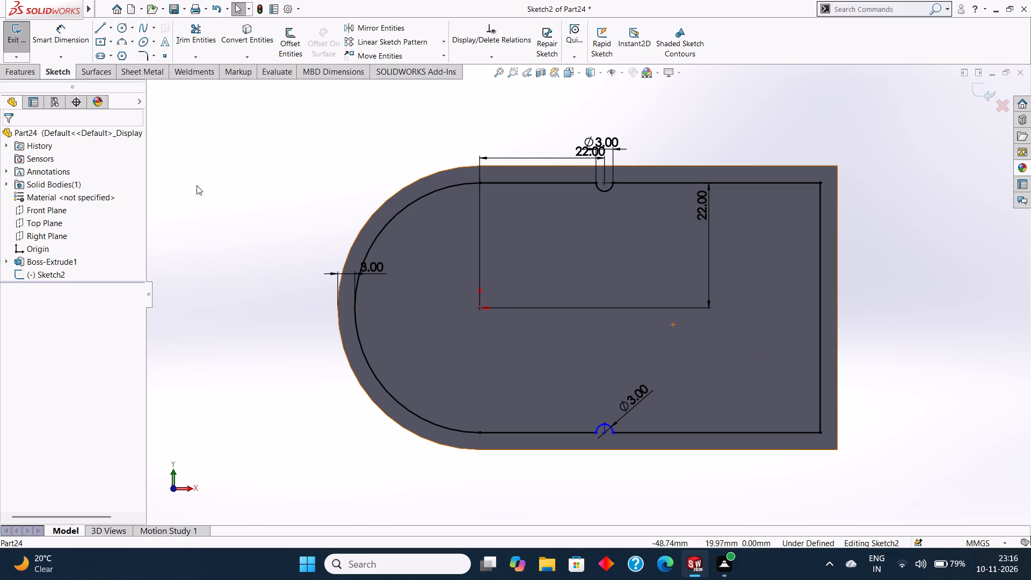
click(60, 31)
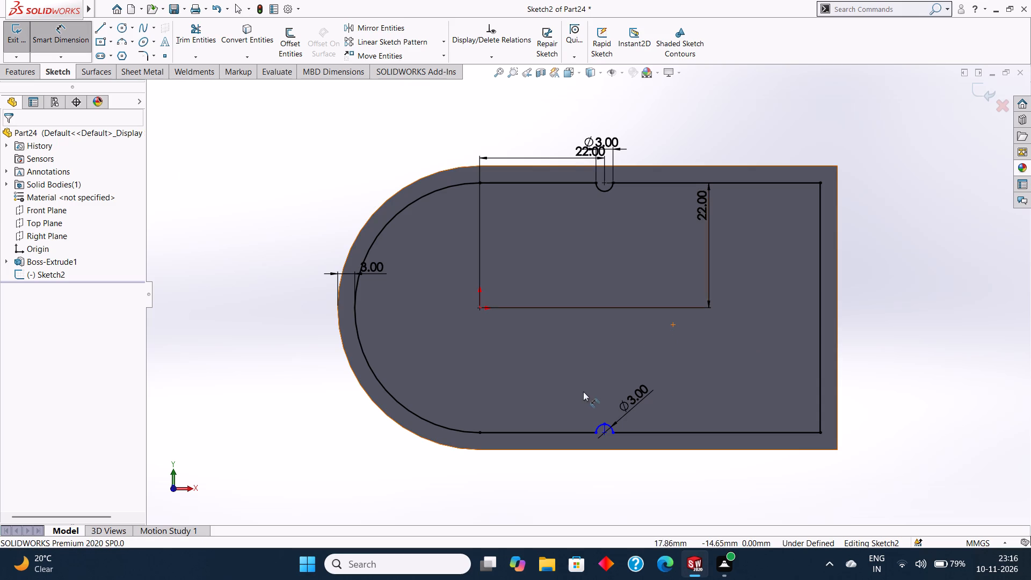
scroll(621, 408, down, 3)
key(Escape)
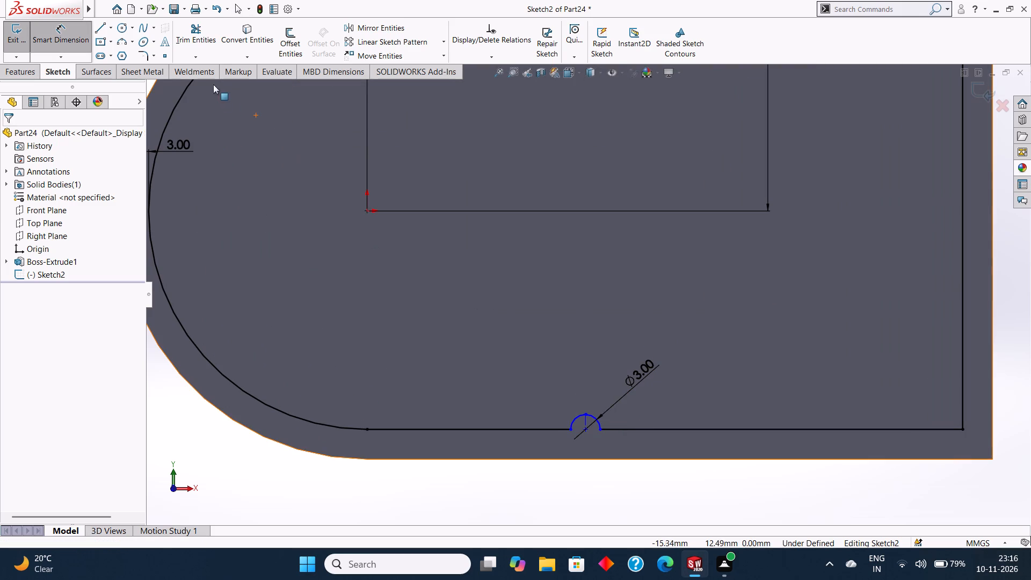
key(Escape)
Trim the leftover centerline piece inside the lower notch arc.
click(198, 38)
scroll(592, 458, down, 3)
scroll(586, 367, down, 4)
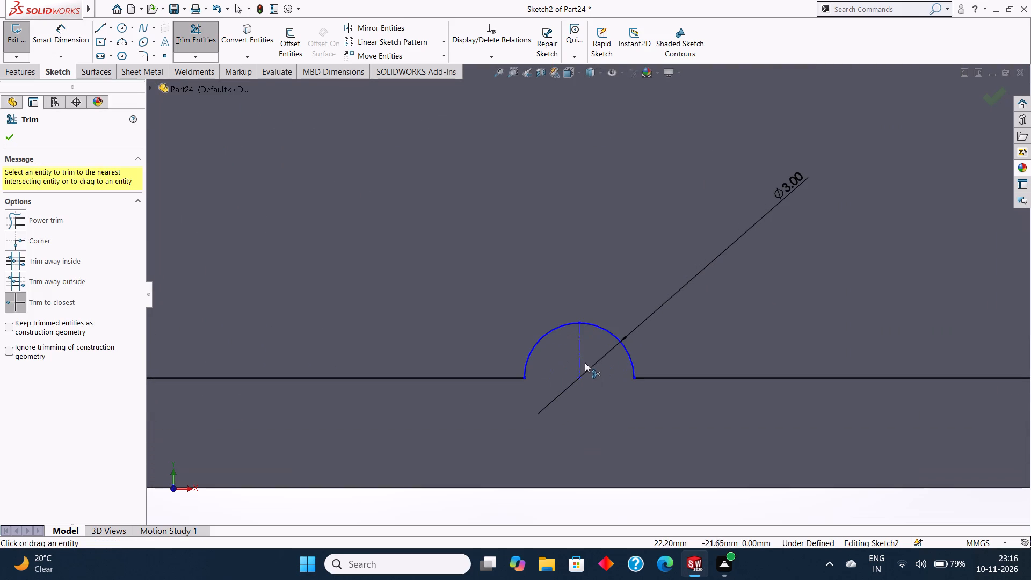
click(582, 349)
key(Escape)
key(Escape)
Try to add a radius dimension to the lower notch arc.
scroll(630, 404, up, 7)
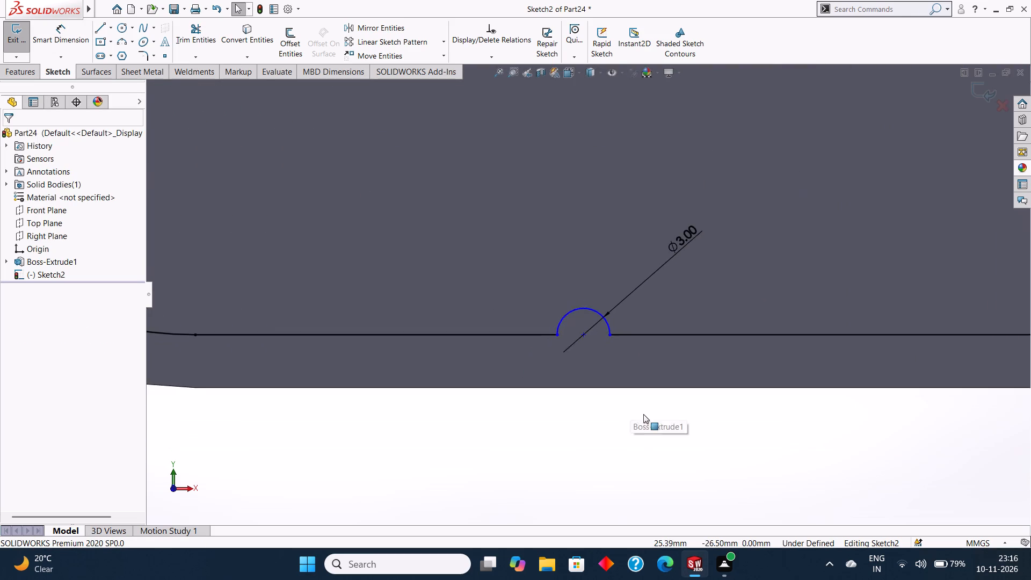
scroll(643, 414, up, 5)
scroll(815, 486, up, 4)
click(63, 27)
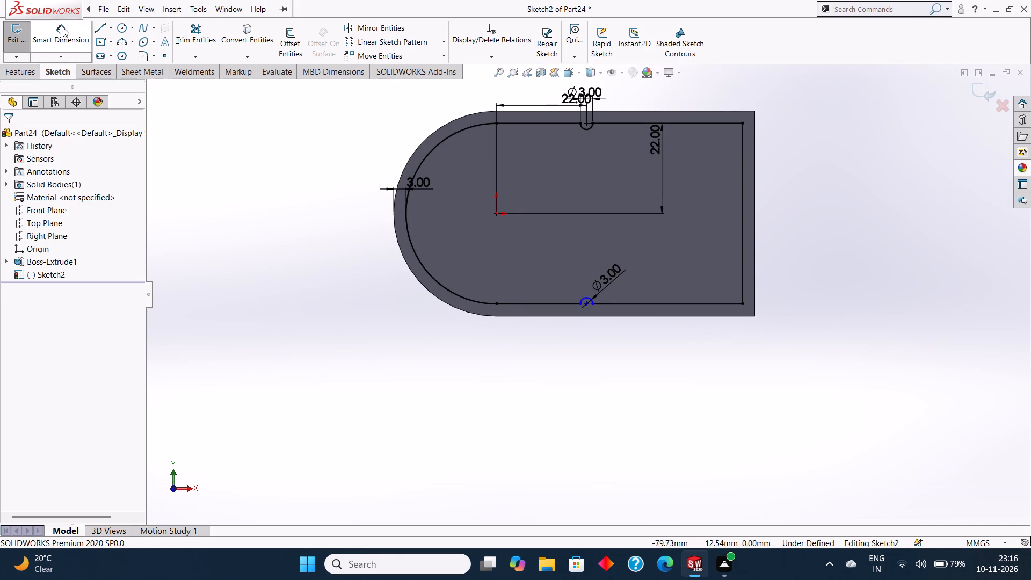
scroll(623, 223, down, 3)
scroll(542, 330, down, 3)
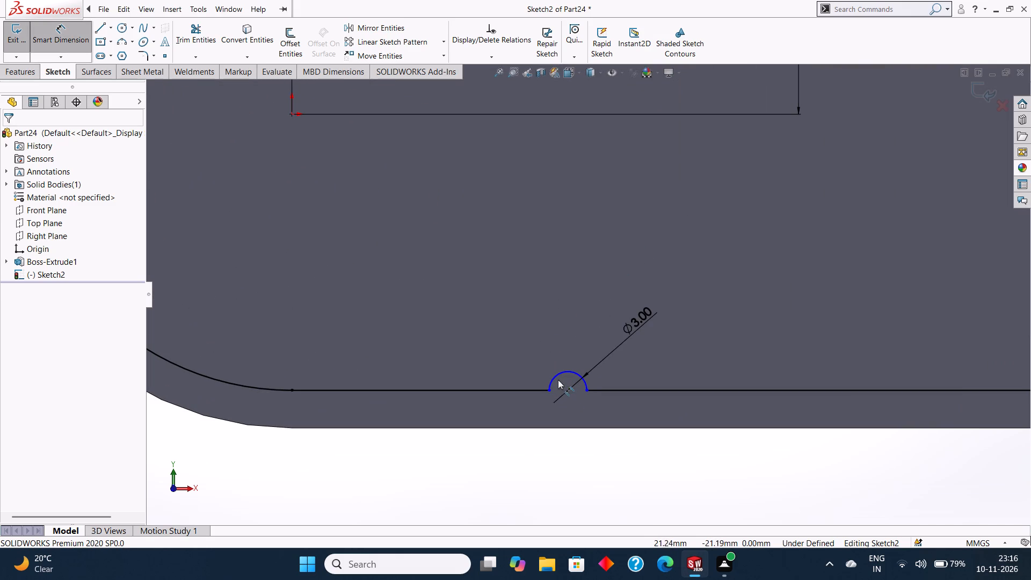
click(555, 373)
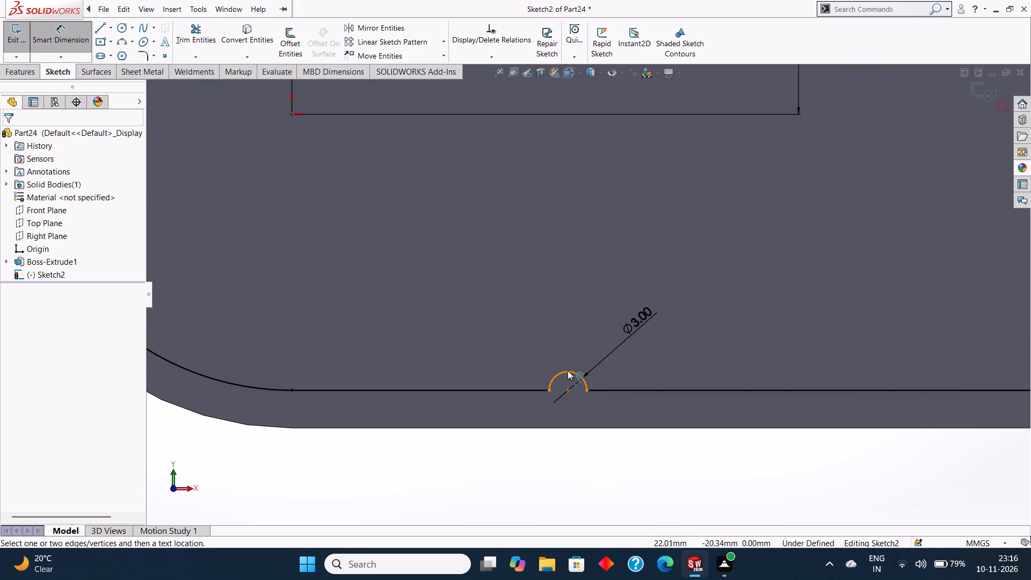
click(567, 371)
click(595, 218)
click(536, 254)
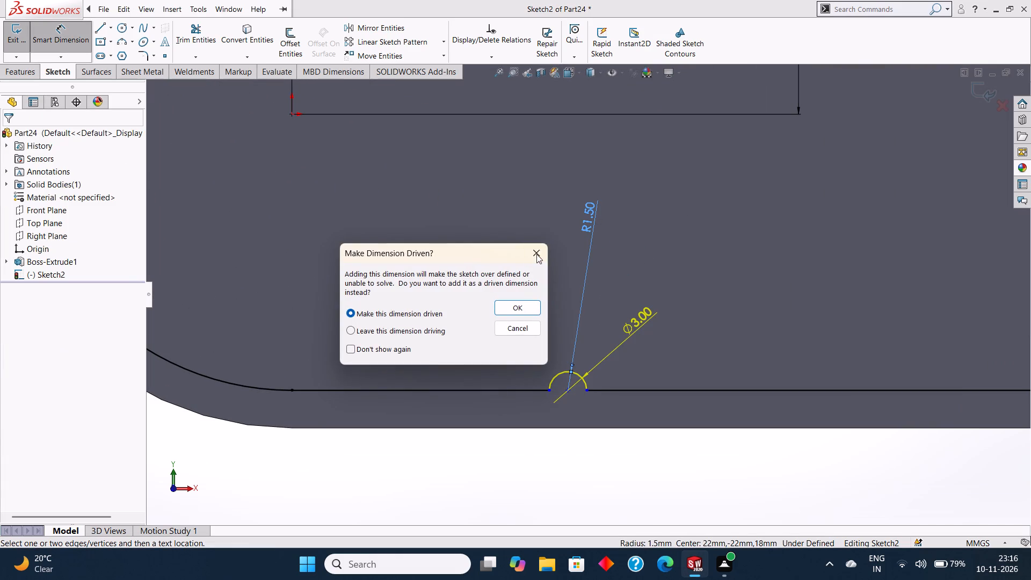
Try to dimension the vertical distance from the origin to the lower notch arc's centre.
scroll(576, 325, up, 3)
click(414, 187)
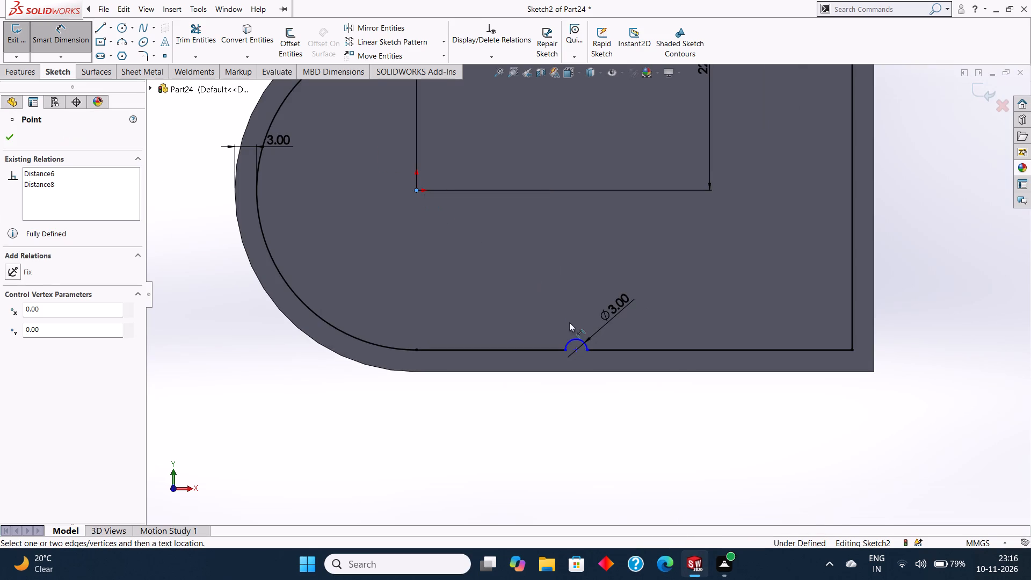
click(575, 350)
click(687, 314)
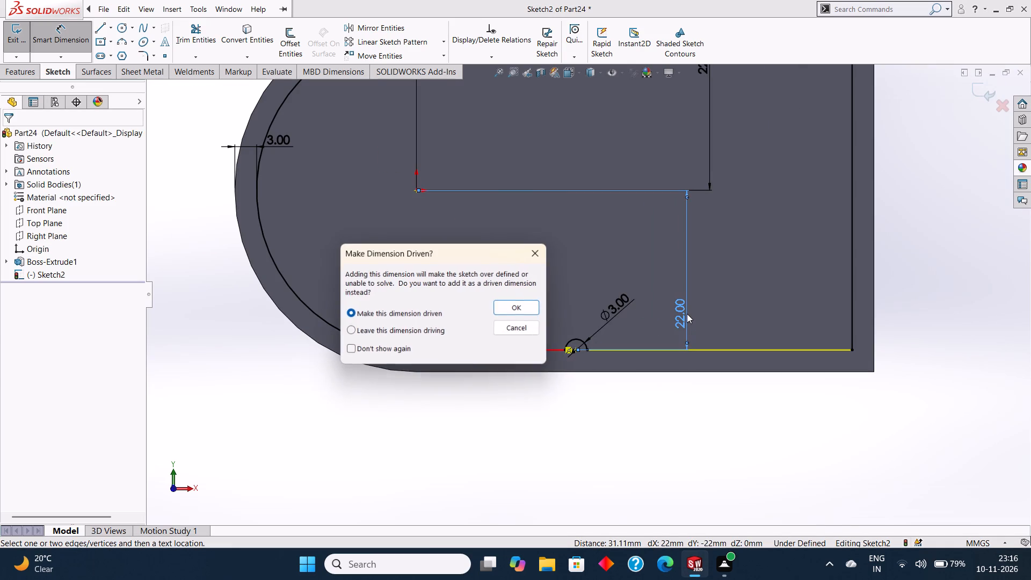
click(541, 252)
Dimension the horizontal distance from the origin to the lower notch arc's centre.
click(414, 190)
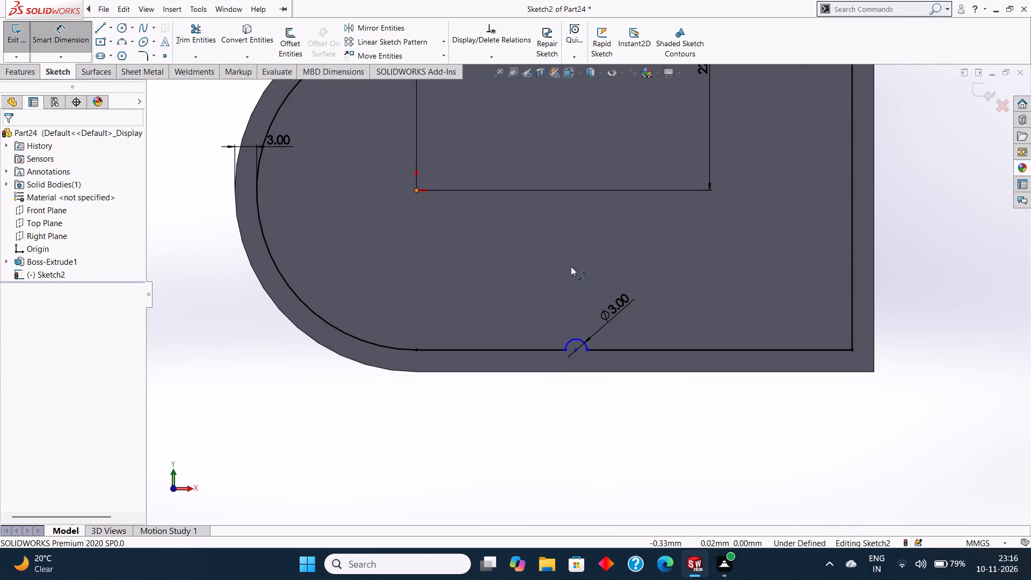
click(575, 347)
click(554, 422)
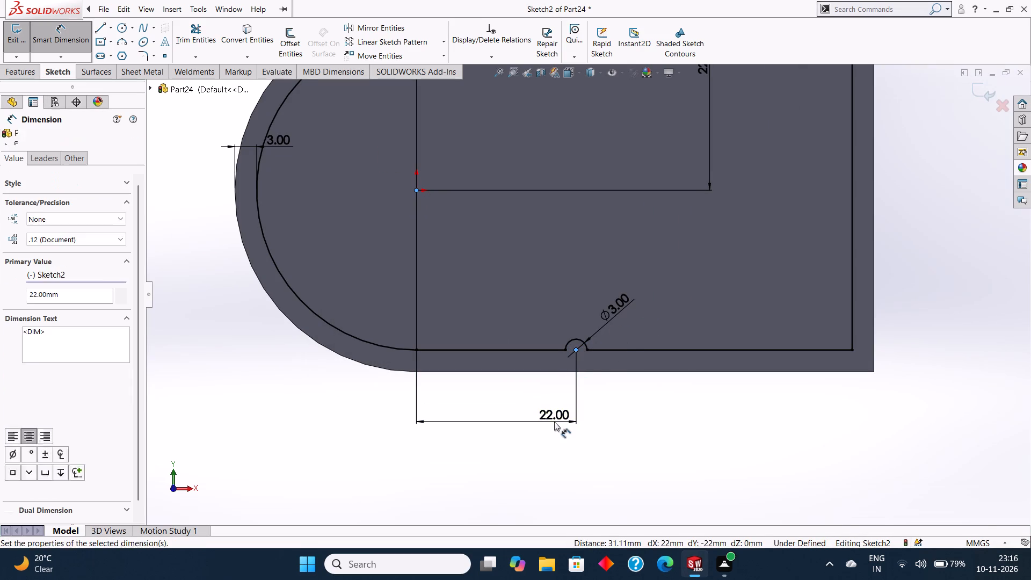
click(511, 400)
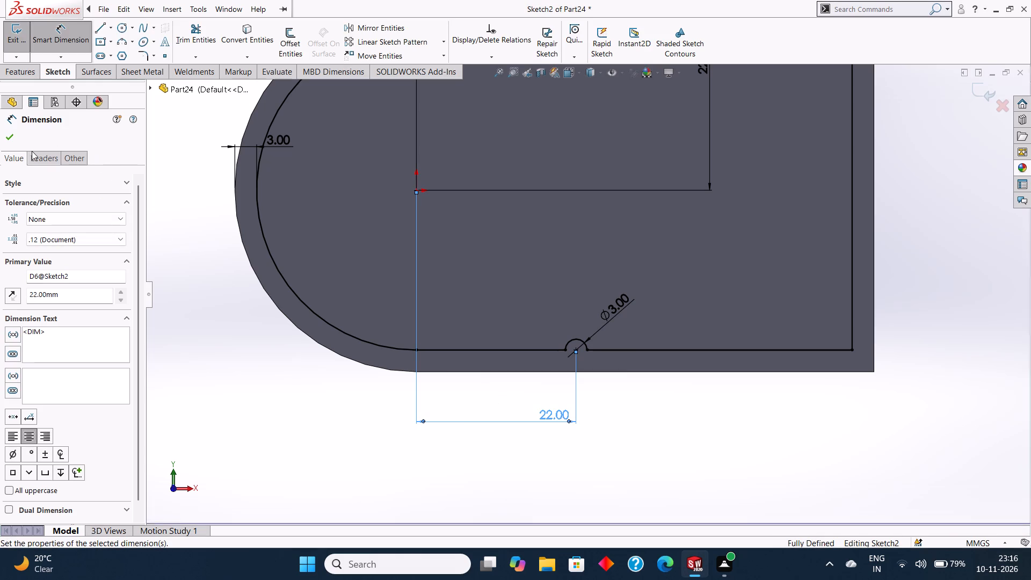
click(16, 135)
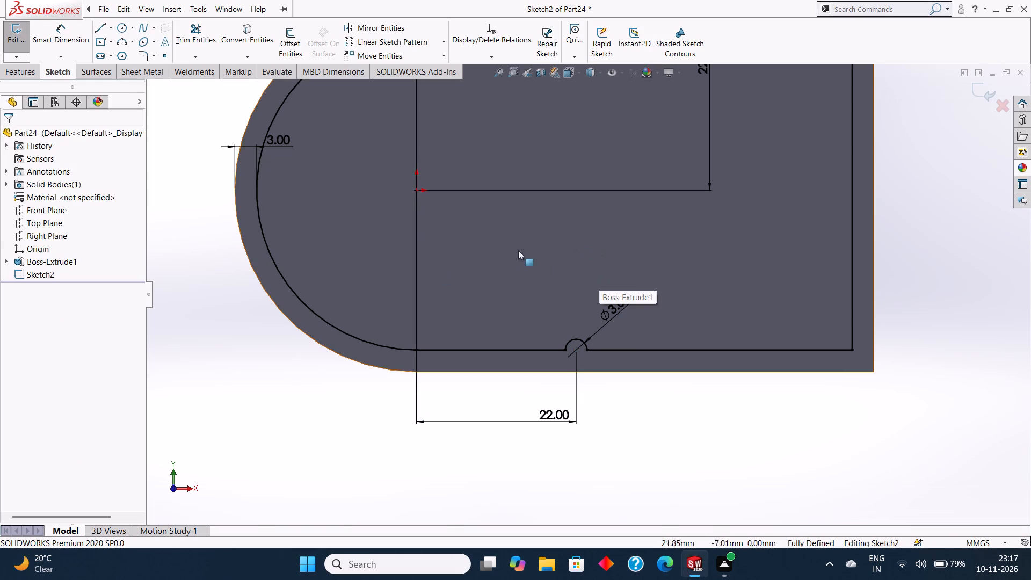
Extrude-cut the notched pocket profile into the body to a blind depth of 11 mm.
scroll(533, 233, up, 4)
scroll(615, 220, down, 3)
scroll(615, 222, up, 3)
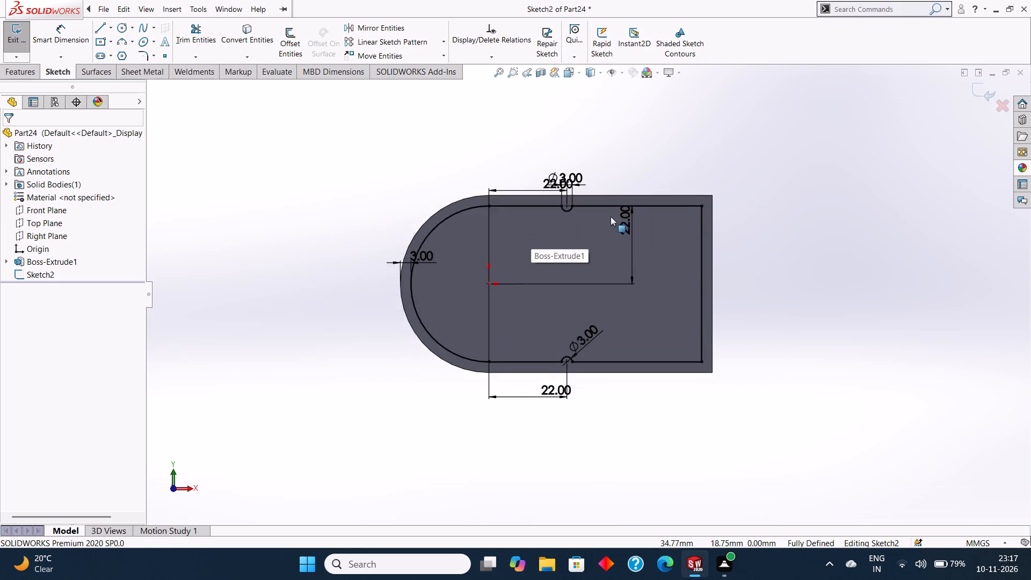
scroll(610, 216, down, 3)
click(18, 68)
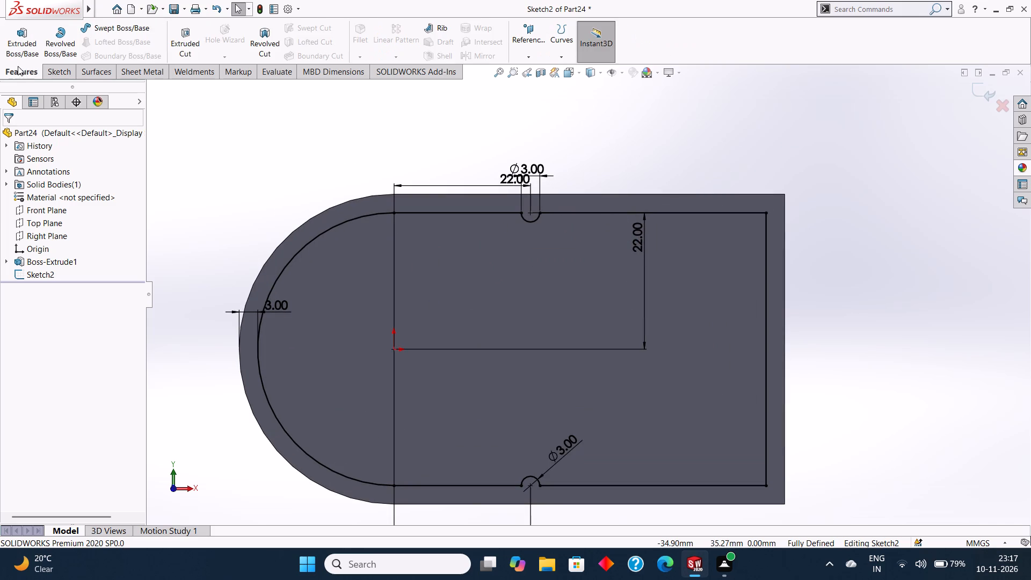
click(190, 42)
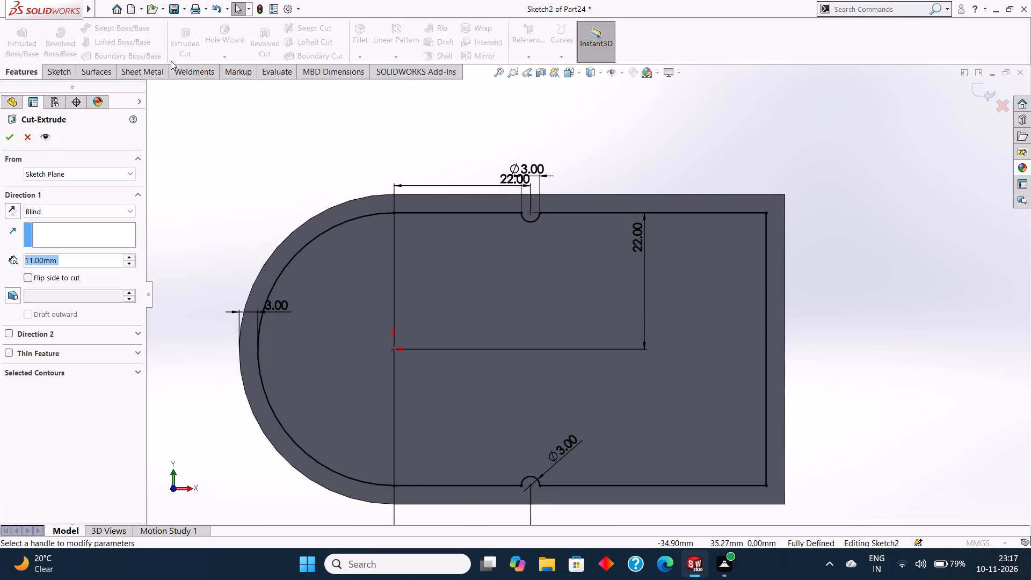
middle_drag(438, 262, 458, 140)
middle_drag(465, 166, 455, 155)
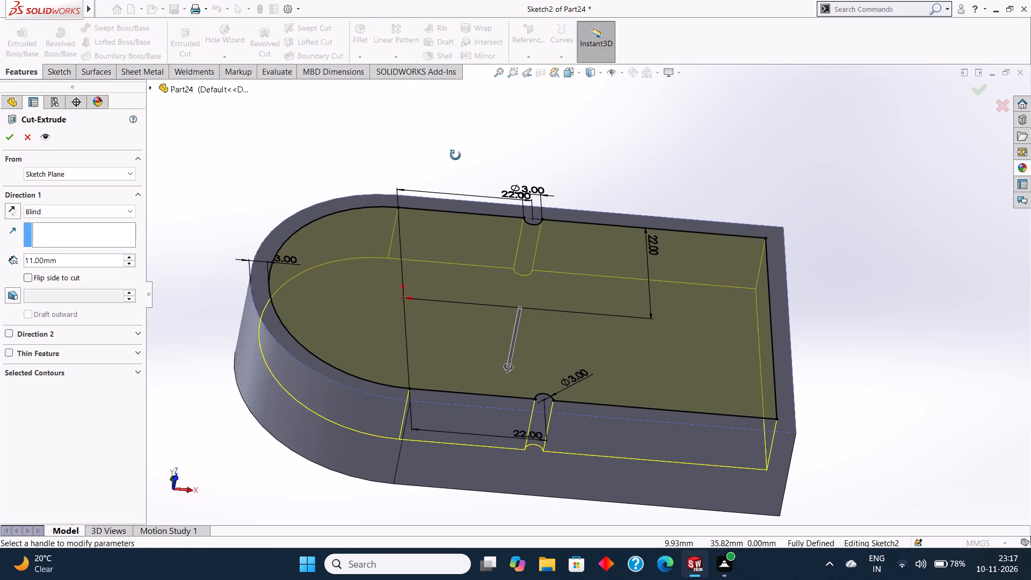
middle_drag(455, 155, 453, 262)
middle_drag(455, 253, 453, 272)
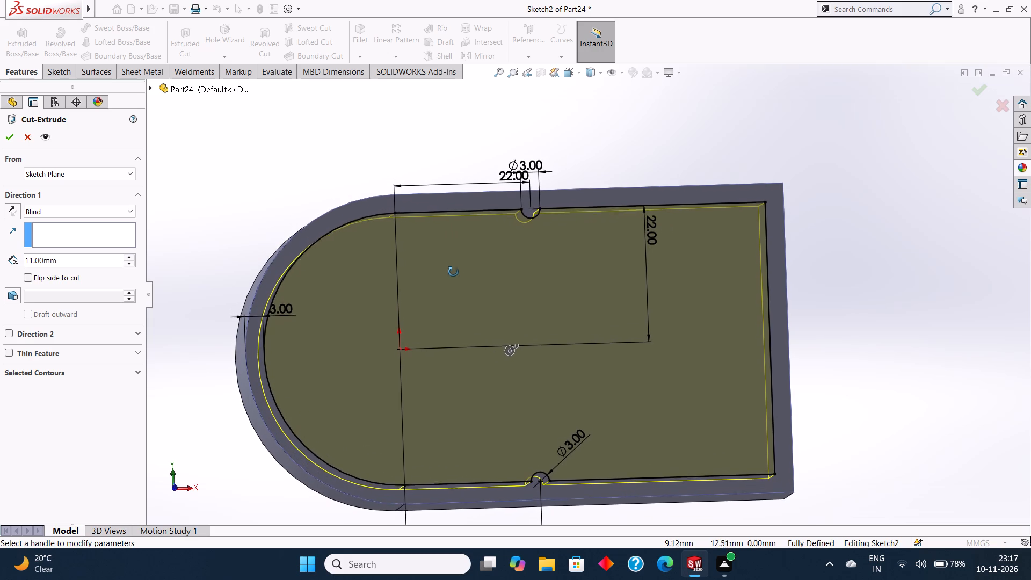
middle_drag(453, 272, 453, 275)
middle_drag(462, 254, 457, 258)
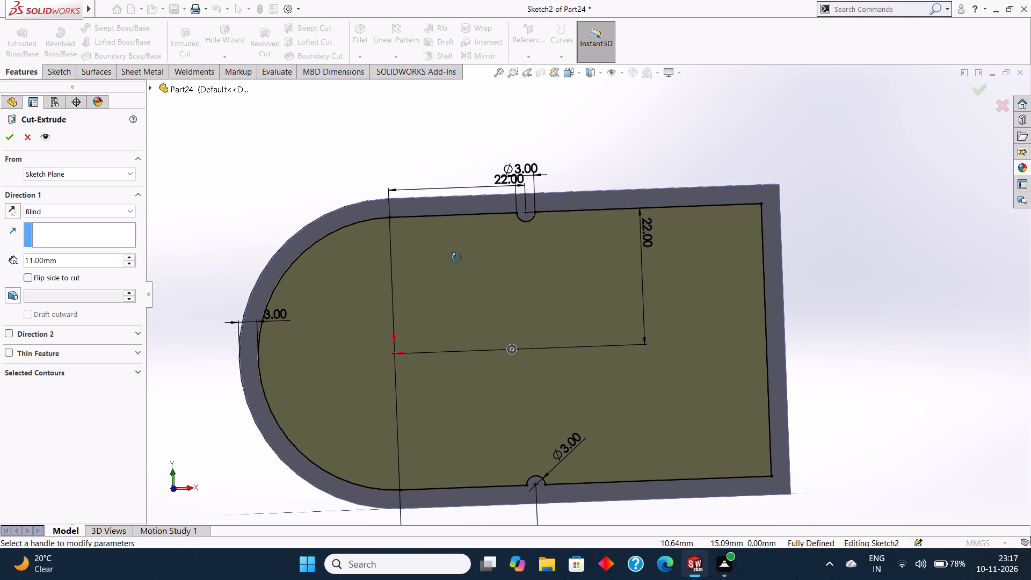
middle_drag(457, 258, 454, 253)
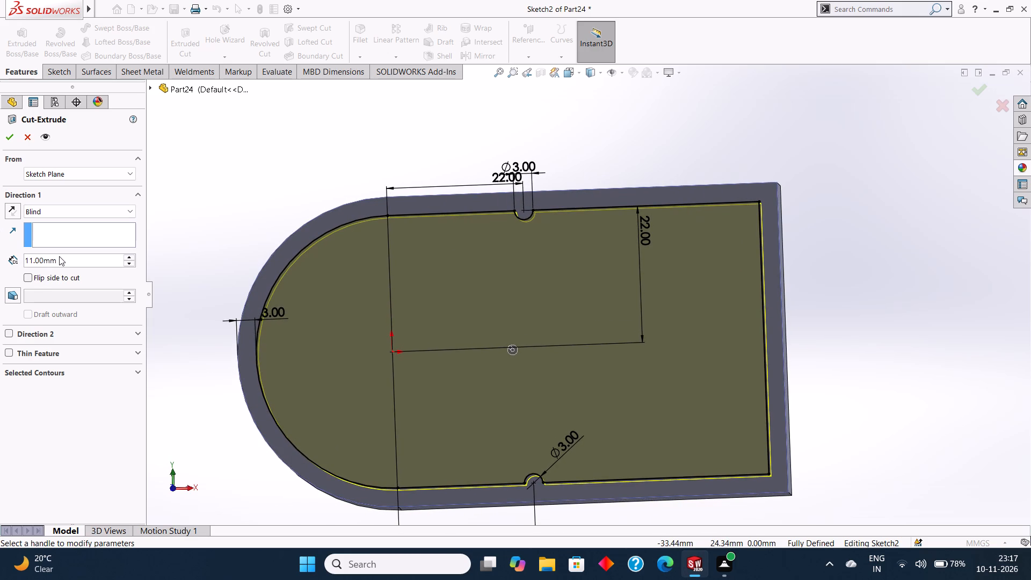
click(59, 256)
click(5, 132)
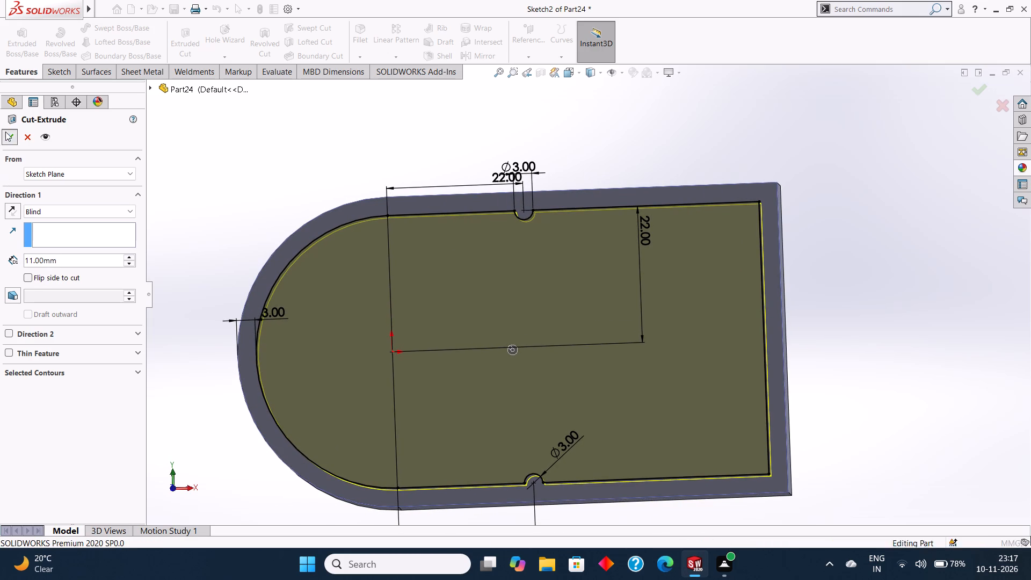
Examine the cut pocket and its two notches from several angles.
middle_drag(413, 283, 431, 160)
scroll(517, 230, up, 1)
middle_drag(518, 230, 517, 244)
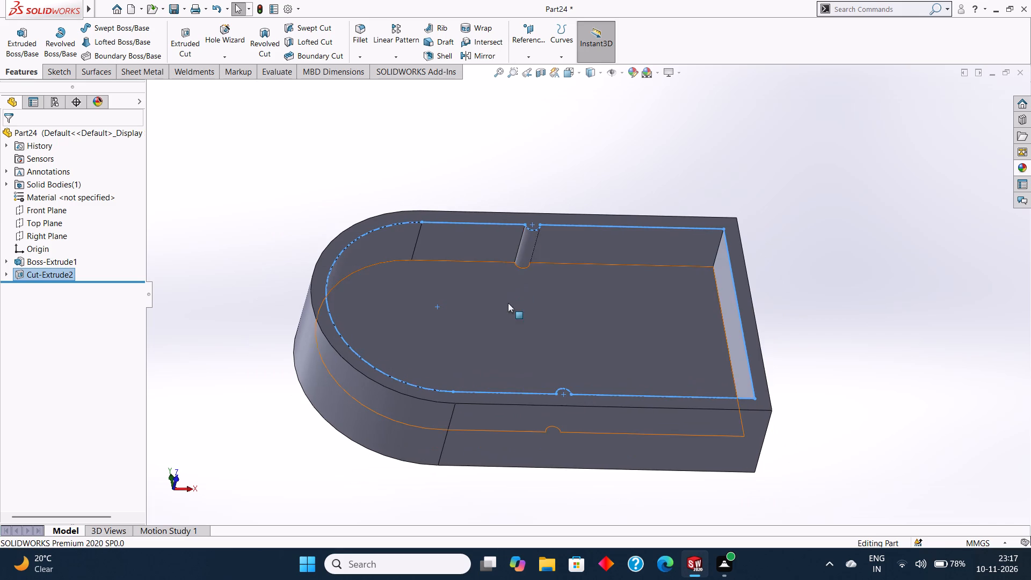
click(505, 303)
middle_drag(501, 302, 491, 255)
click(709, 123)
scroll(710, 122, up, 1)
middle_drag(710, 129, 702, 209)
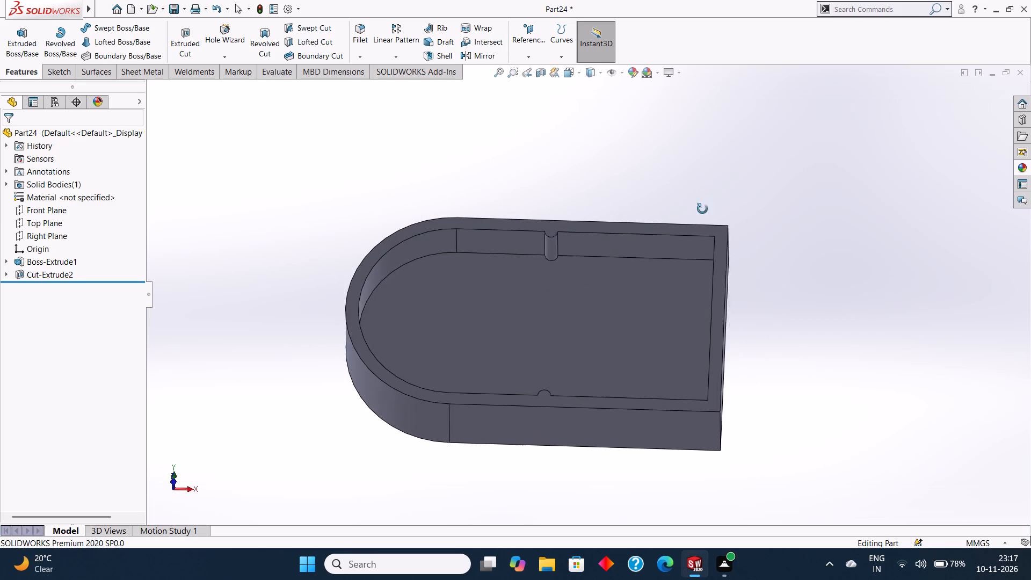
middle_drag(702, 209, 702, 209)
middle_drag(693, 201, 701, 216)
middle_drag(690, 195, 696, 207)
middle_drag(696, 205, 696, 182)
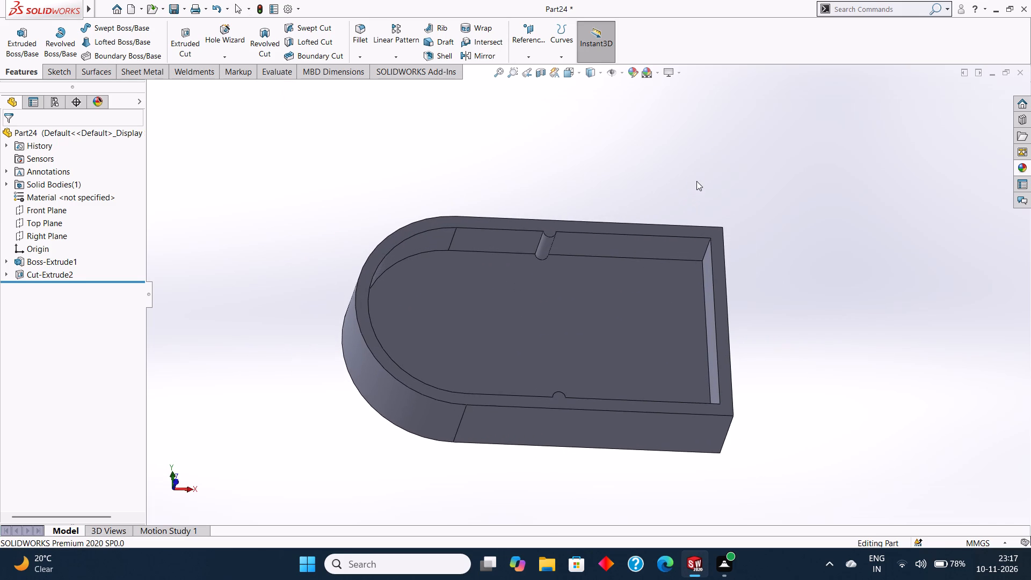
middle_drag(696, 181, 705, 191)
middle_drag(704, 191, 698, 176)
scroll(698, 181, up, 1)
middle_drag(698, 175, 688, 175)
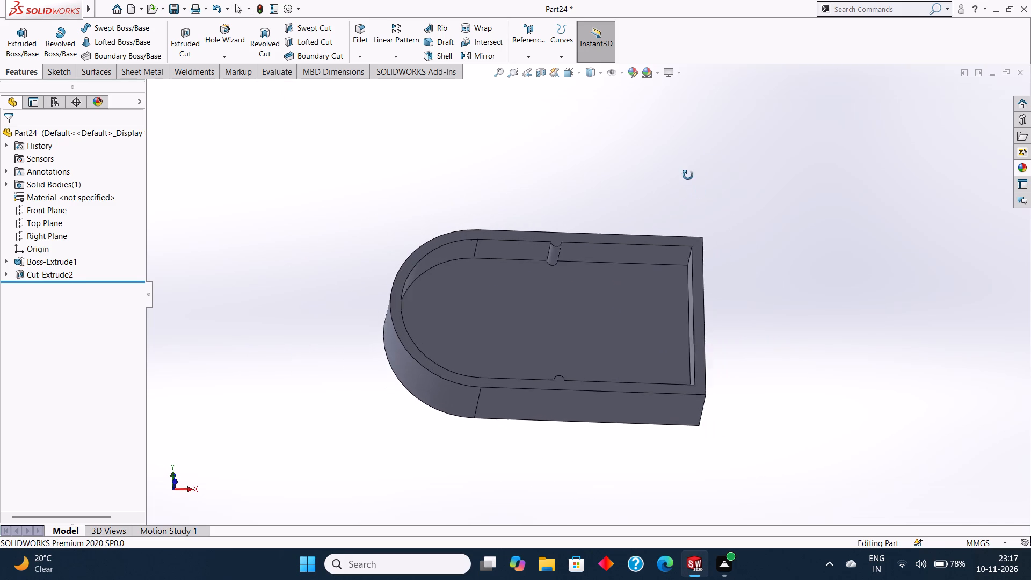
middle_drag(688, 175, 685, 171)
middle_drag(686, 172, 692, 183)
scroll(692, 181, up, 1)
middle_drag(692, 181, 676, 172)
middle_drag(687, 182, 694, 186)
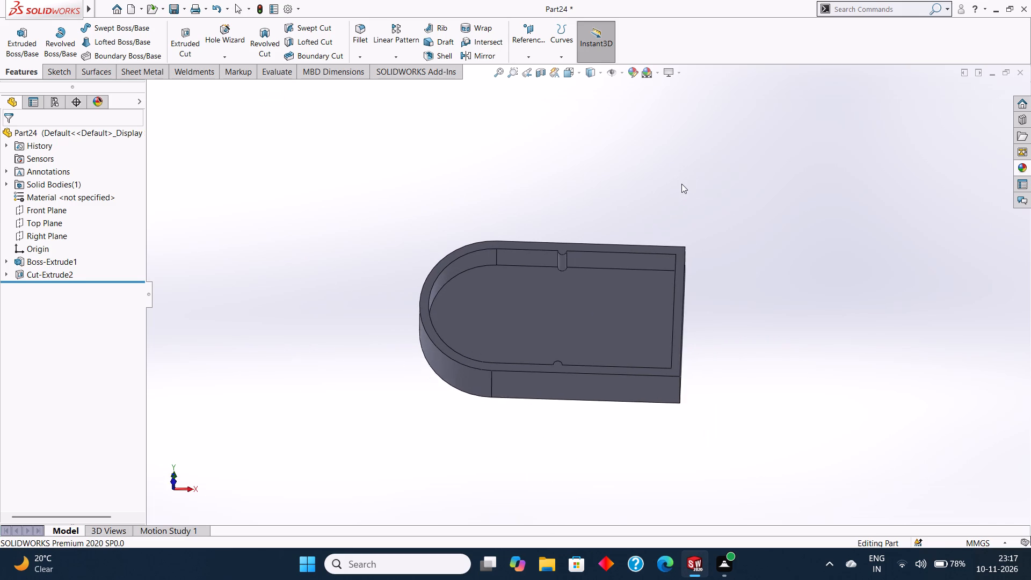
middle_drag(680, 185, 661, 193)
middle_drag(647, 192, 666, 208)
middle_drag(653, 208, 667, 216)
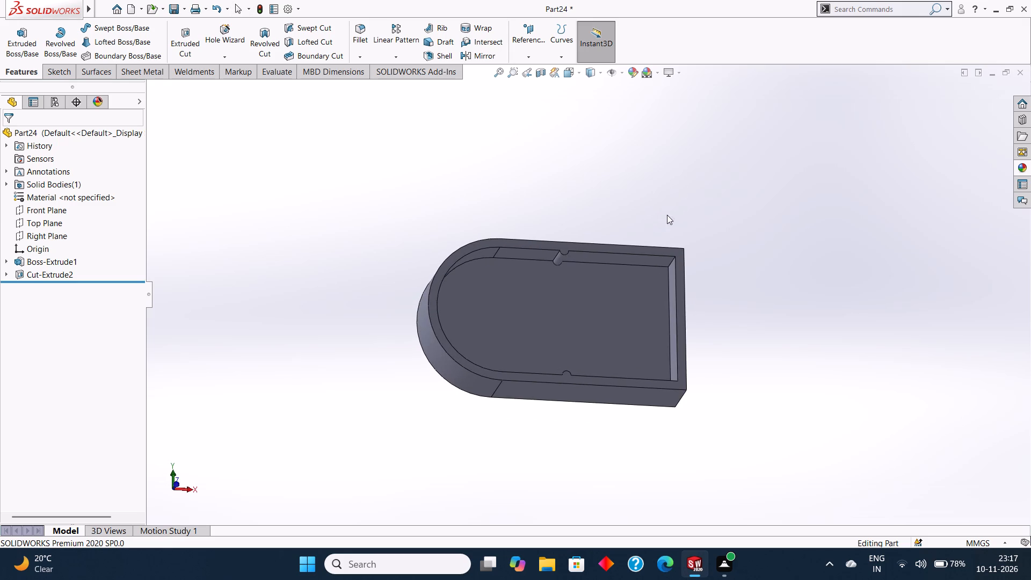
click(510, 155)
middle_drag(510, 155, 514, 164)
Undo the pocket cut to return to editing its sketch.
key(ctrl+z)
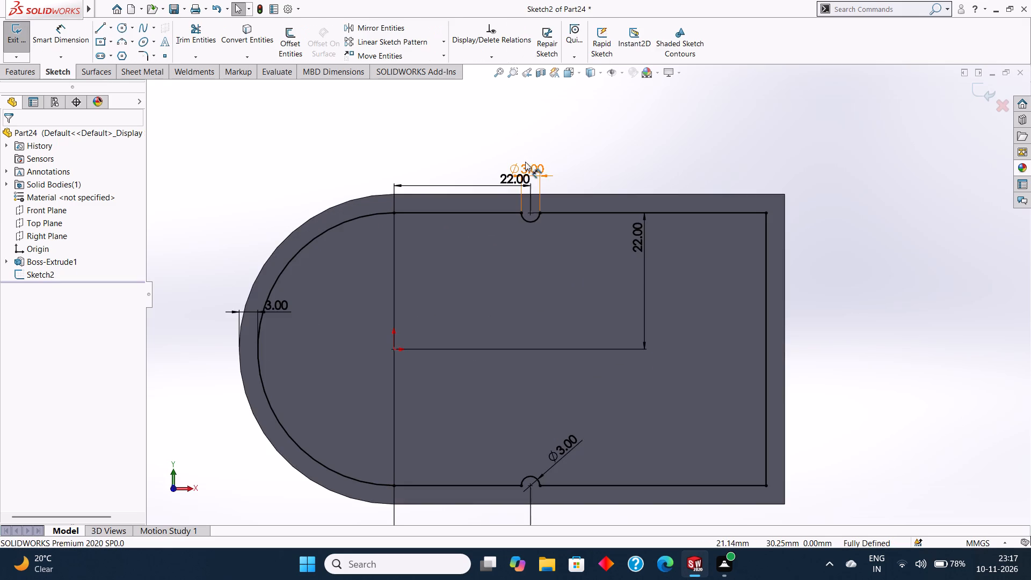
Draw a horizontal centerline about 22 mm long from the origin to the rounded end of the pocket profile.
middle_drag(525, 162, 530, 172)
scroll(498, 249, up, 4)
middle_click(465, 318)
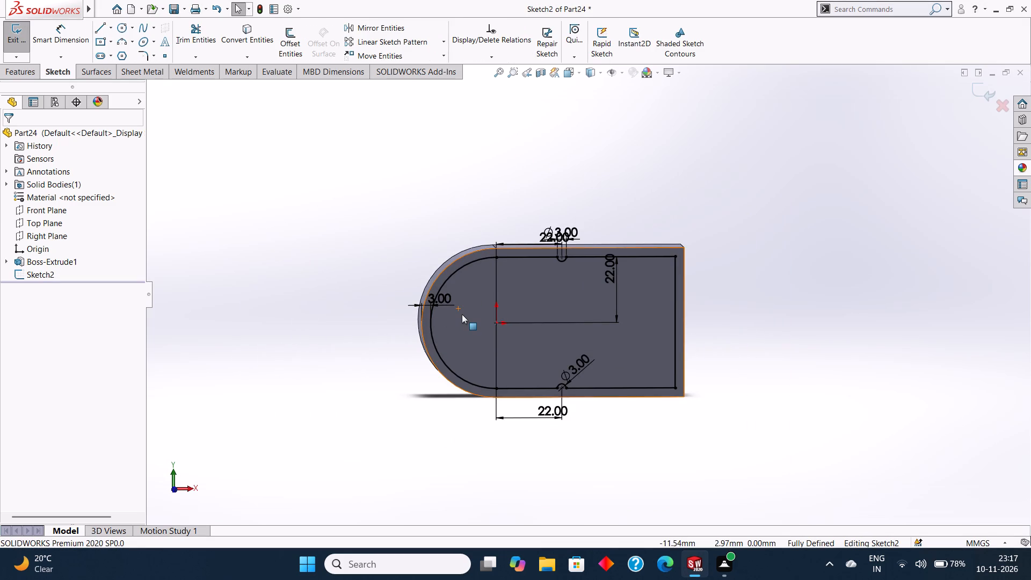
middle_click(462, 315)
middle_click(461, 313)
middle_drag(464, 316, 456, 314)
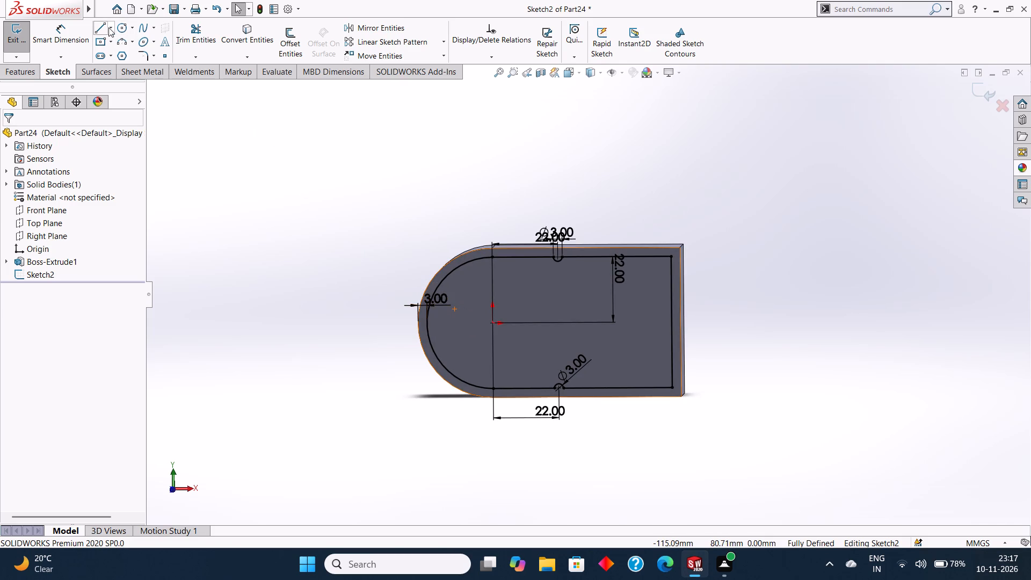
click(108, 27)
click(119, 59)
scroll(474, 324, down, 1)
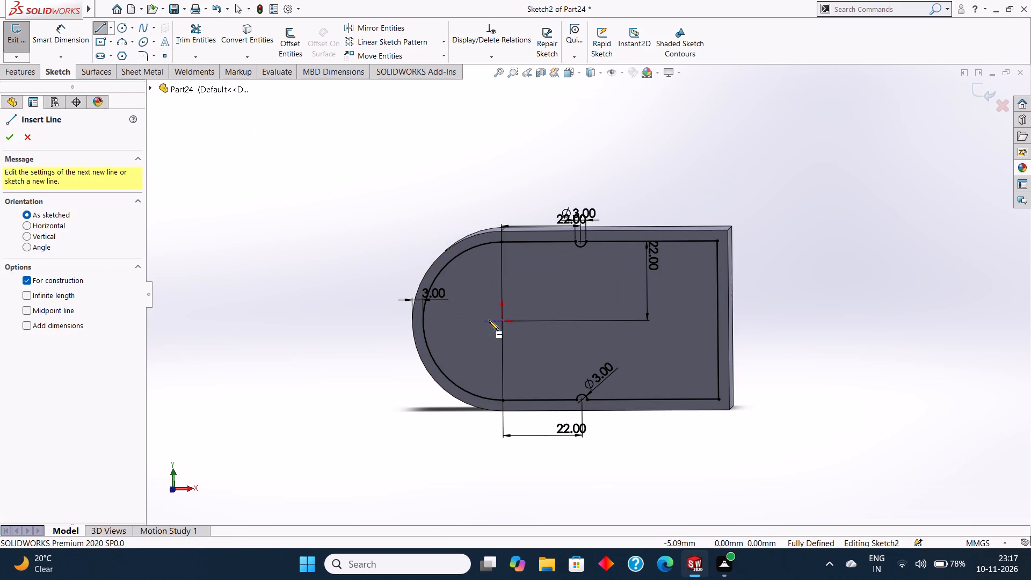
click(503, 321)
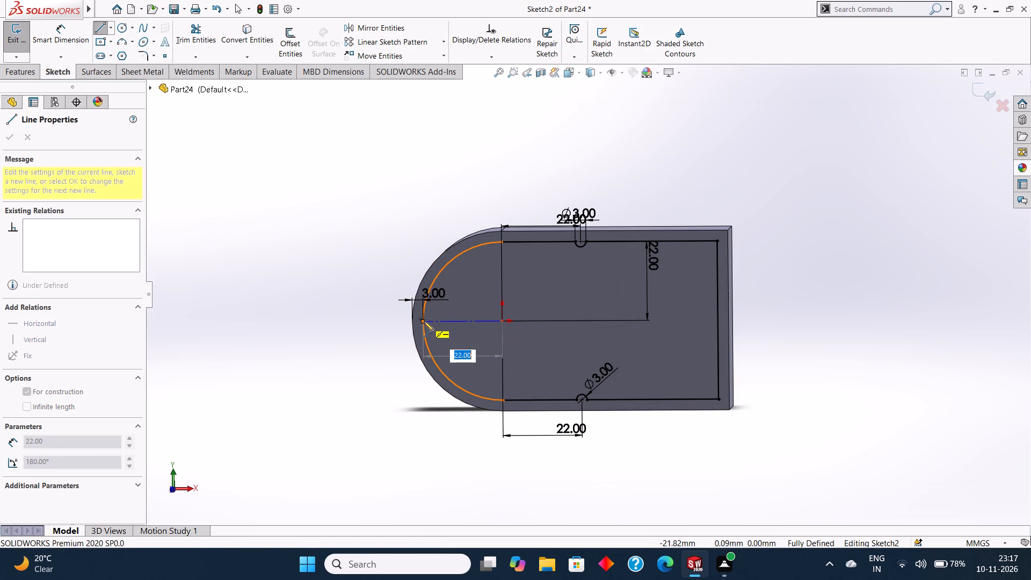
click(424, 321)
key(Escape)
key(Escape)
Sketch a circle of about 1.08 mm radius centred where the centerline meets the pocket profile's large arc.
scroll(448, 339, down, 3)
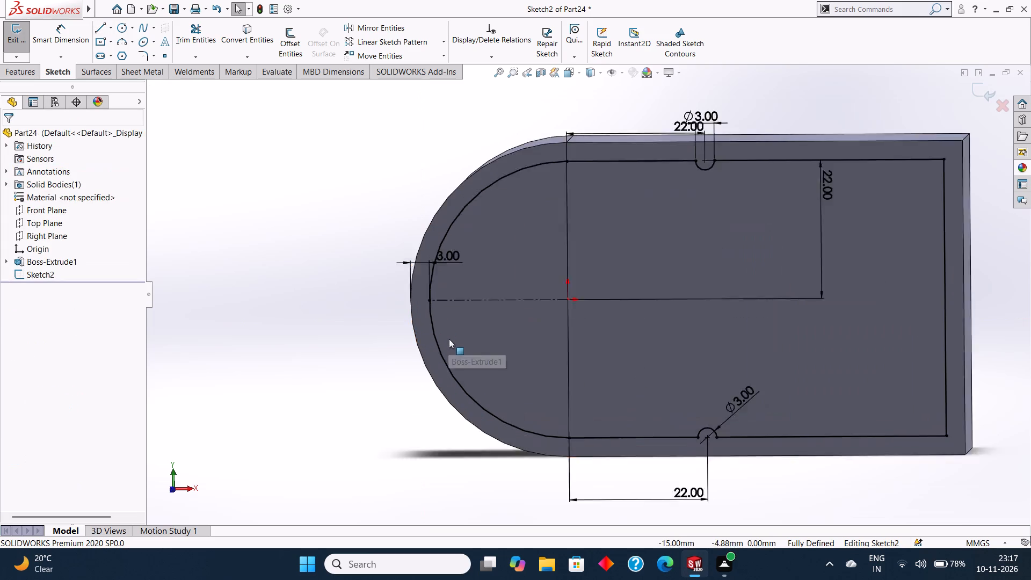
scroll(449, 339, down, 4)
key(Escape)
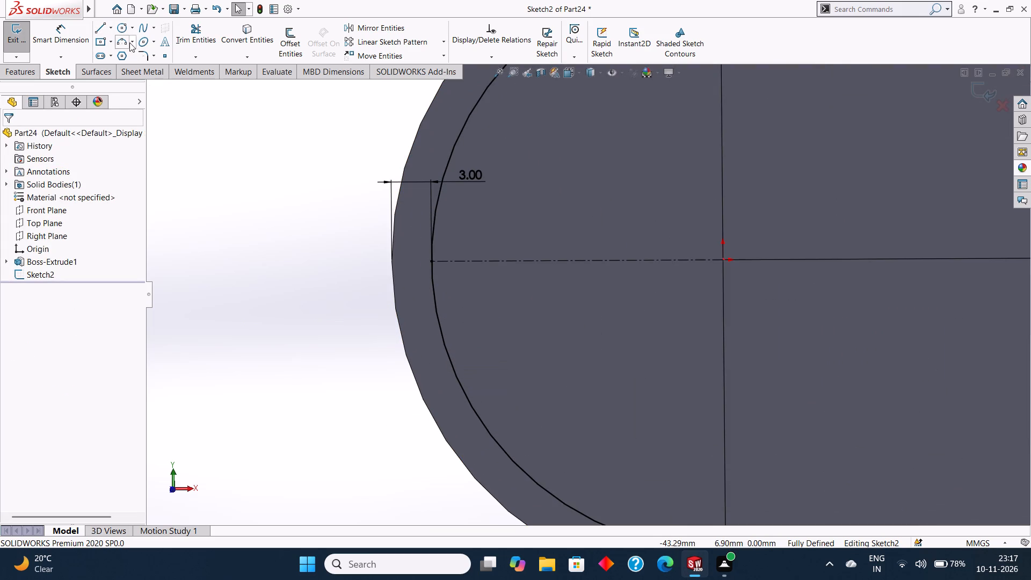
click(124, 28)
scroll(495, 282, down, 2)
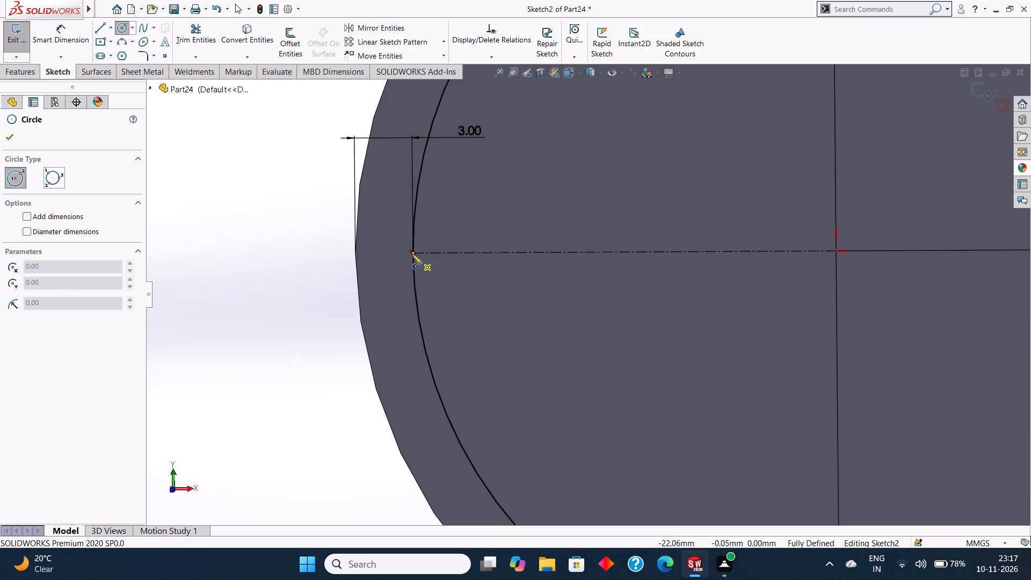
drag(412, 253, 429, 267)
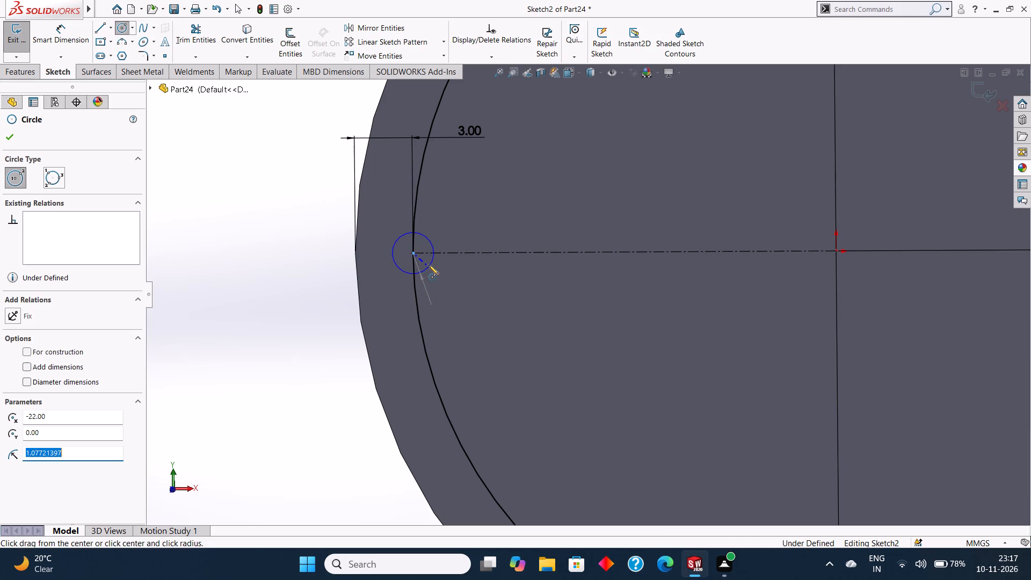
Set the radius of the circle on the profile's rounded end to 1.5 mm.
key(BackSpace)
text(1.5)
key(Return)
key(Escape)
key(Escape)
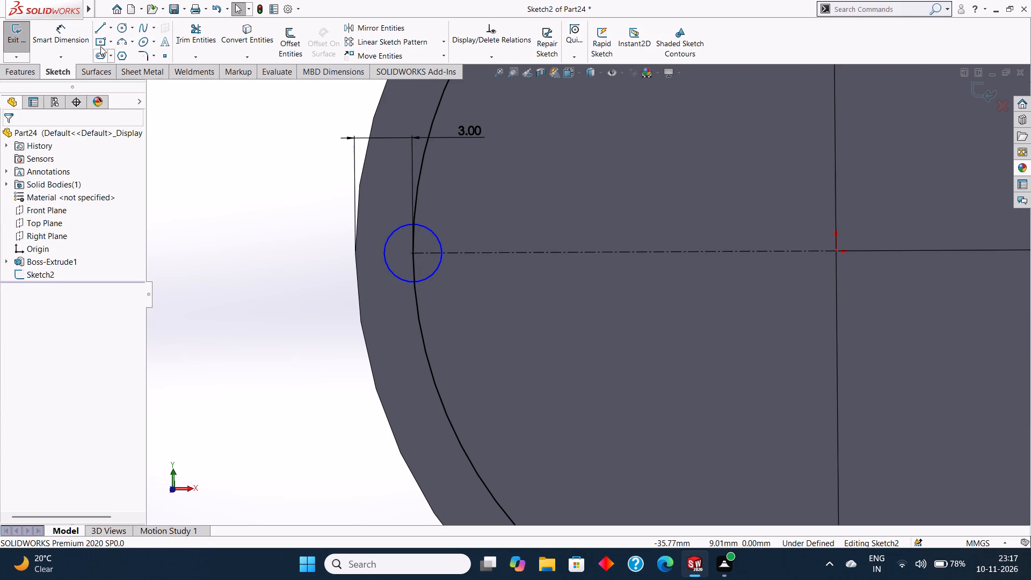
Add a diameter dimension to the circle centred on the profile's large arc.
click(67, 35)
click(396, 226)
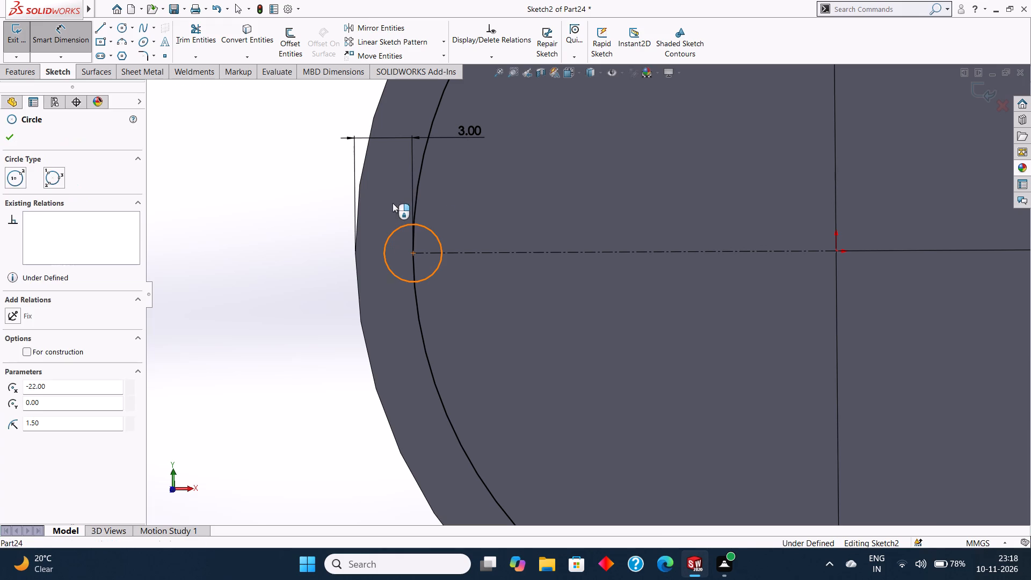
click(399, 190)
click(348, 169)
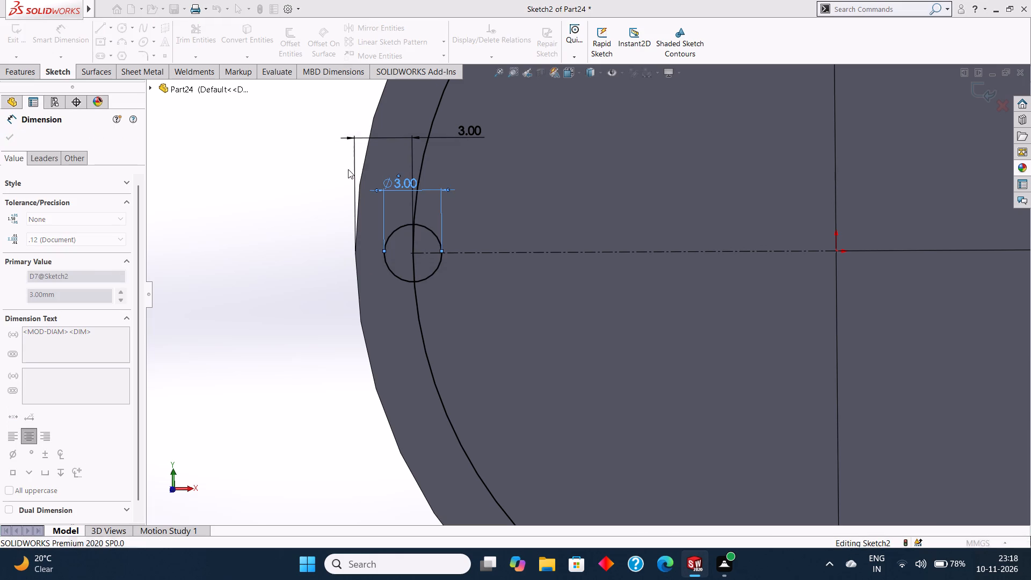
click(6, 133)
Trim the circle's outer half and the large arc's segments inside it, forming an inward notch on the profile's rounded end.
scroll(458, 248, up, 2)
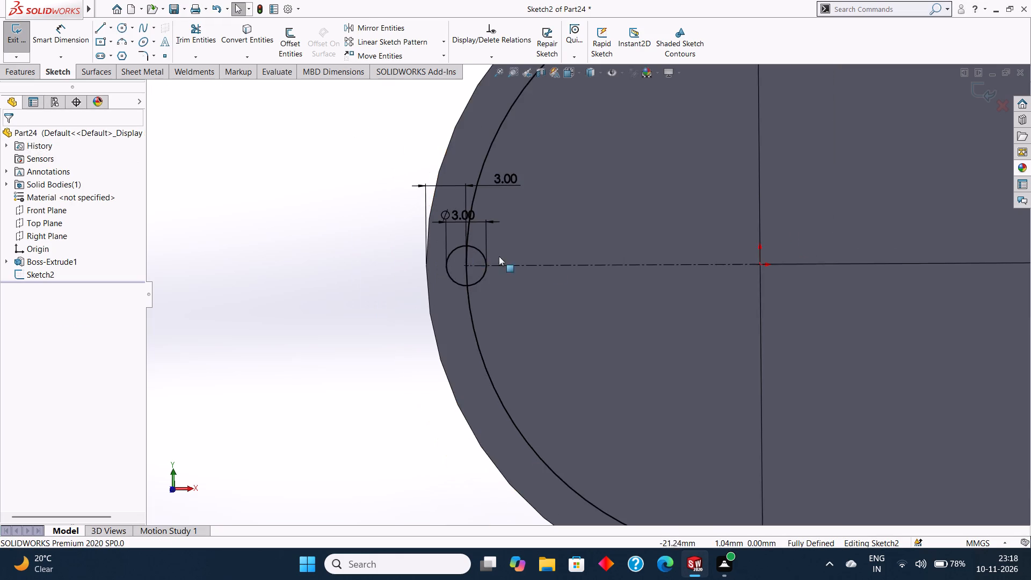
scroll(548, 264, up, 3)
scroll(622, 270, up, 3)
scroll(736, 270, up, 1)
scroll(734, 270, down, 2)
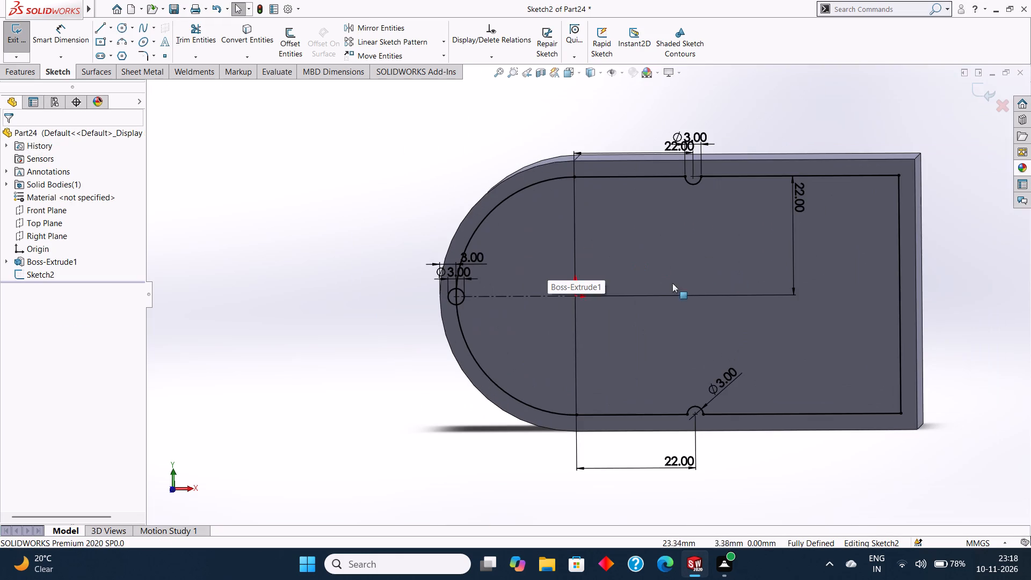
scroll(465, 291, down, 2)
click(206, 38)
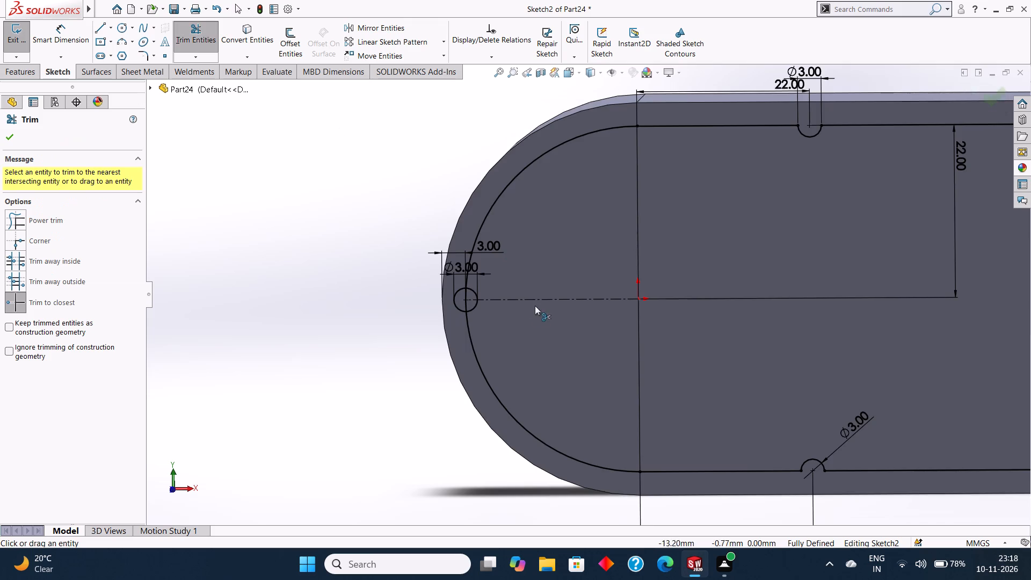
scroll(527, 307, down, 4)
click(407, 264)
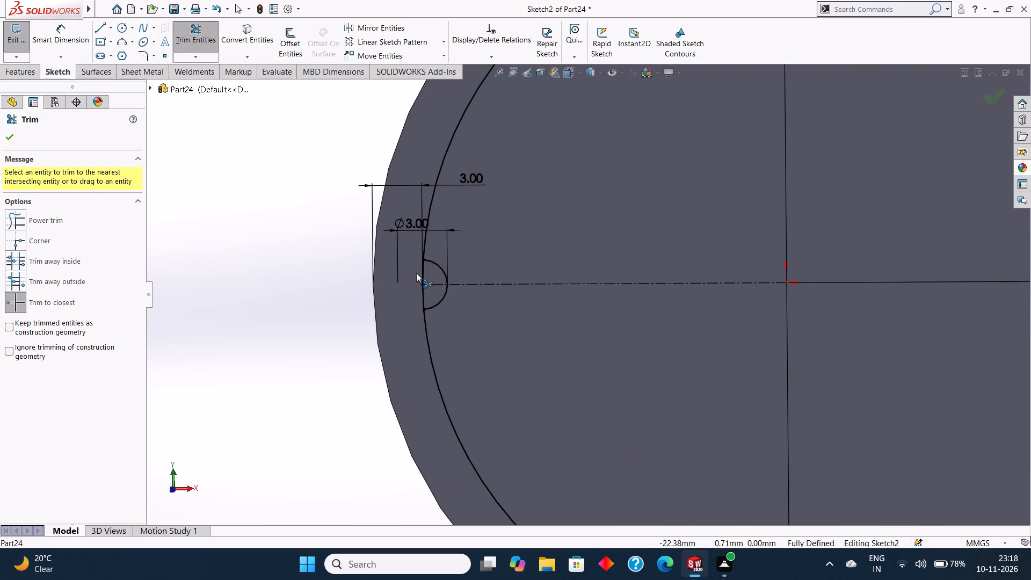
scroll(433, 281, down, 2)
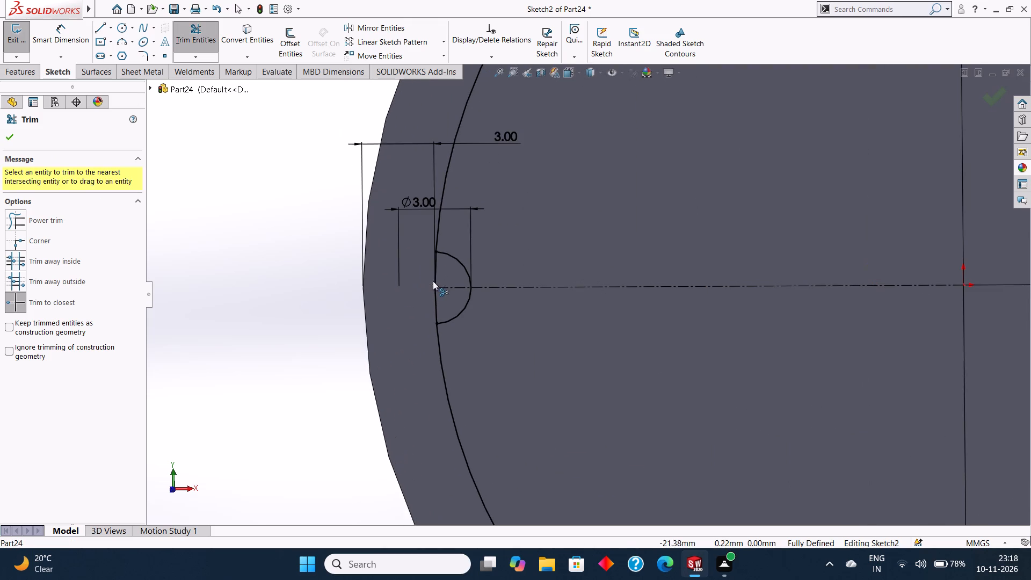
click(437, 263)
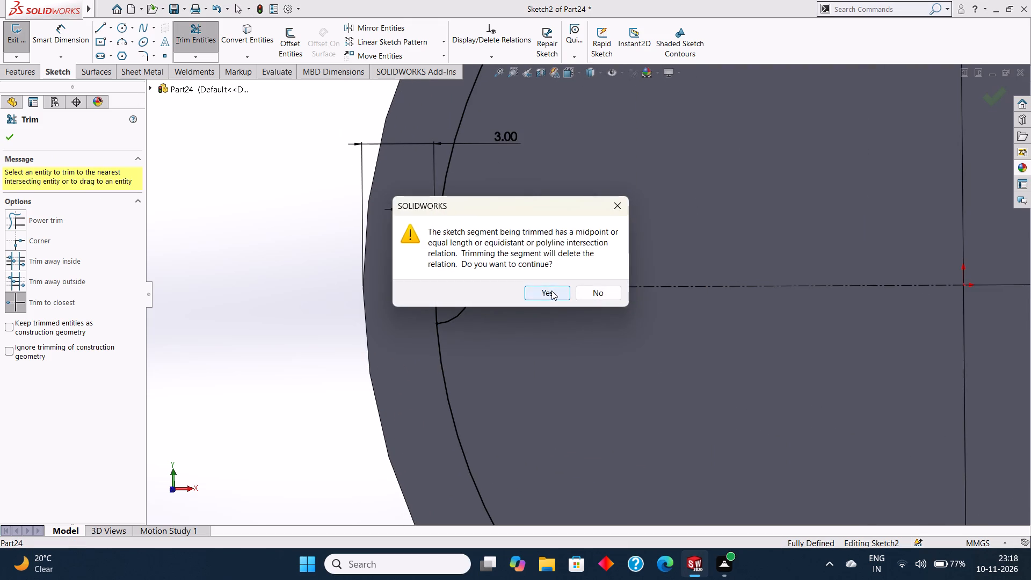
click(551, 291)
click(436, 295)
key(Escape)
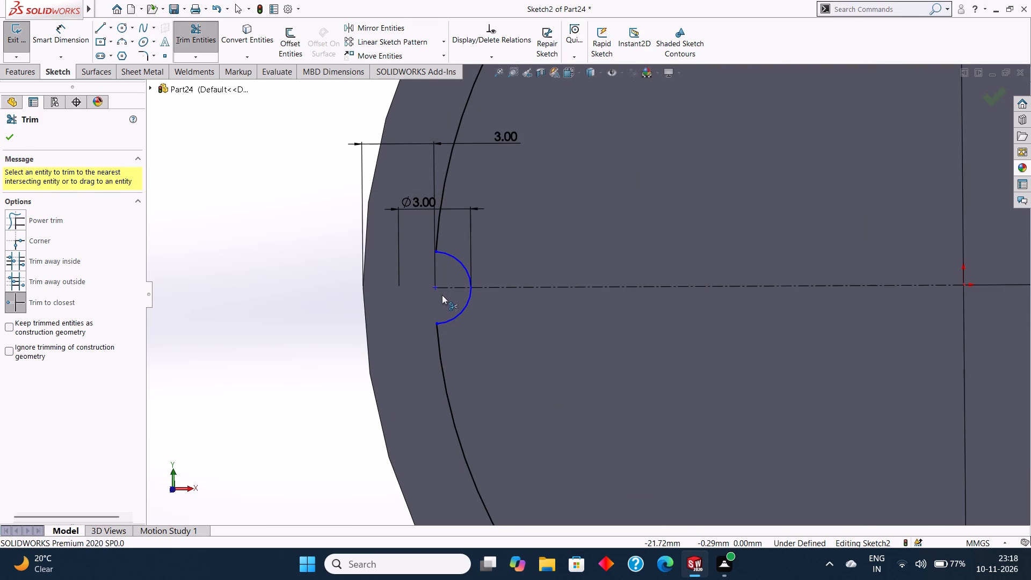
key(Escape)
Dimension the horizontal distance from the origin to the centre of the notch on the rounded end.
click(66, 34)
scroll(831, 243, up, 3)
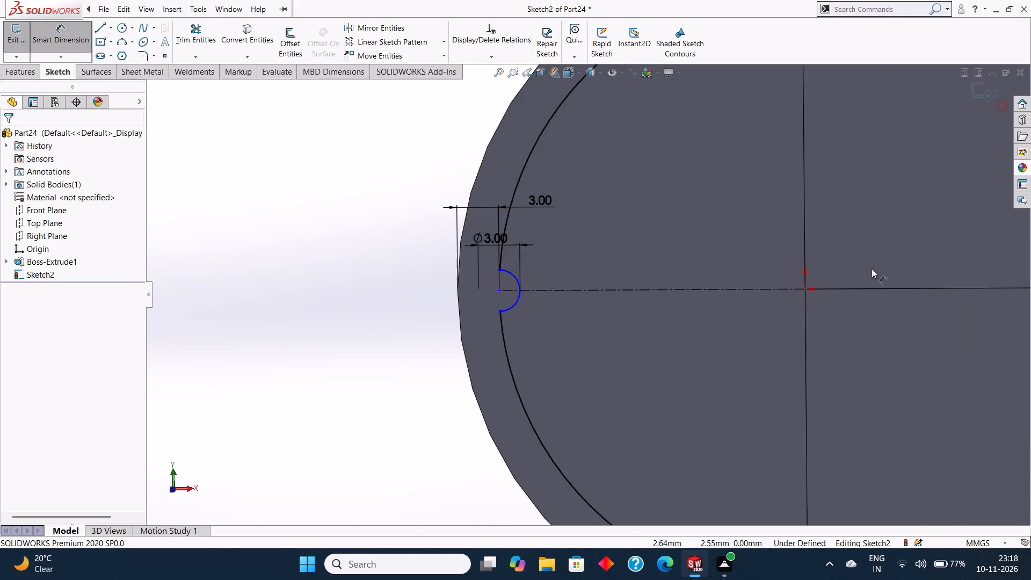
scroll(949, 303, up, 3)
click(714, 291)
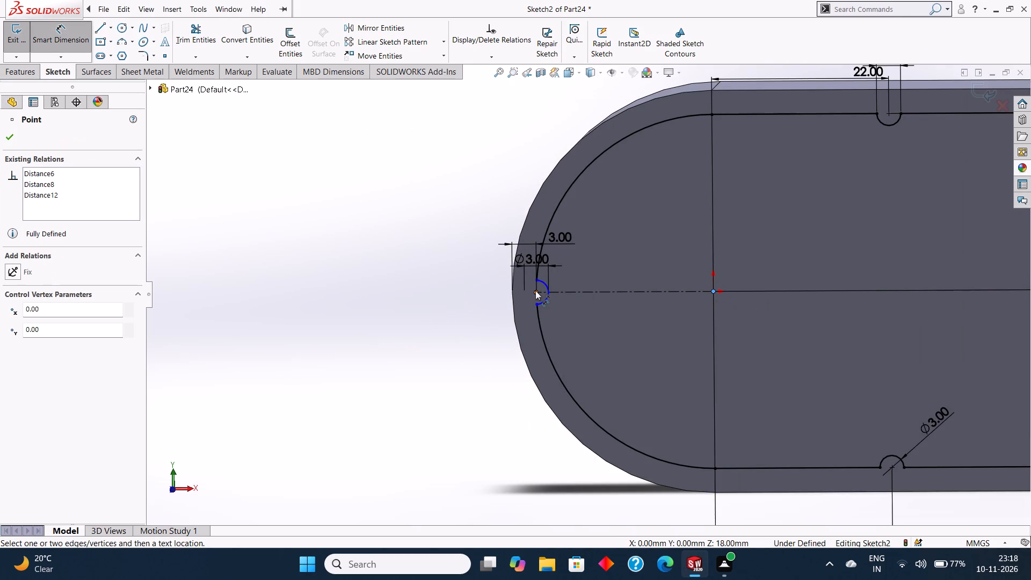
click(535, 294)
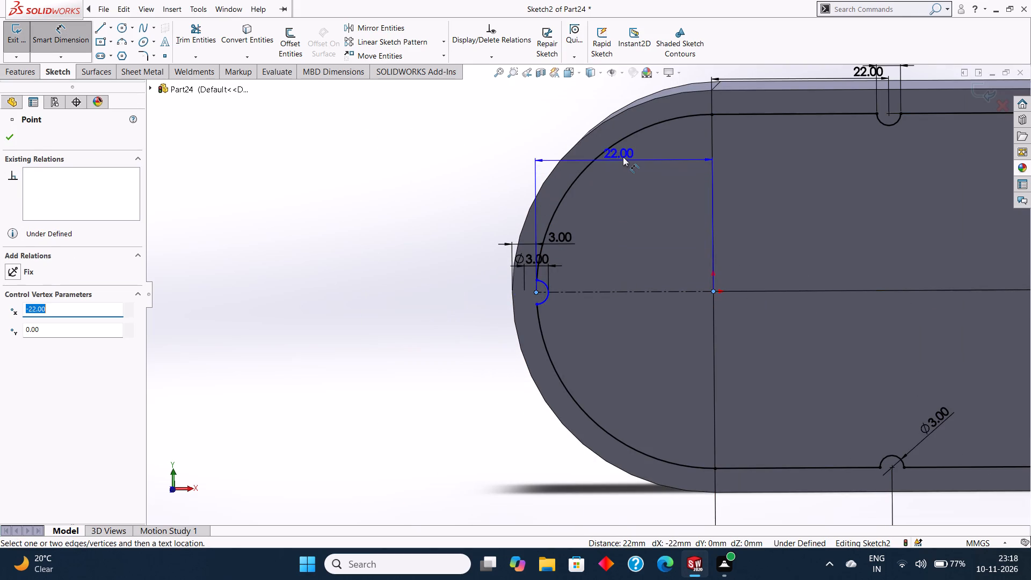
click(623, 157)
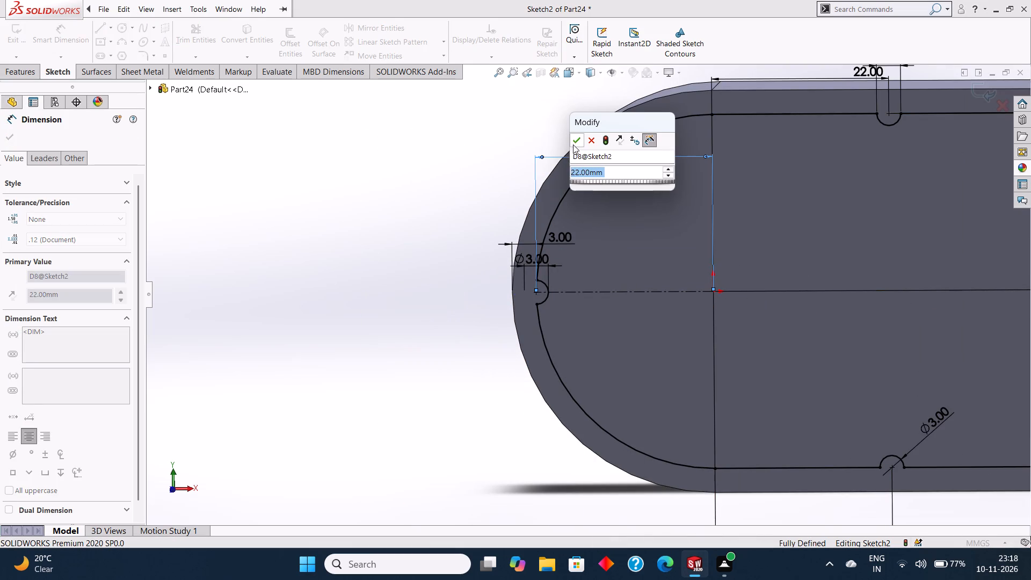
click(573, 144)
click(10, 139)
Examine the pocket profile and its three notches up close and at an angle.
scroll(784, 323, up, 1)
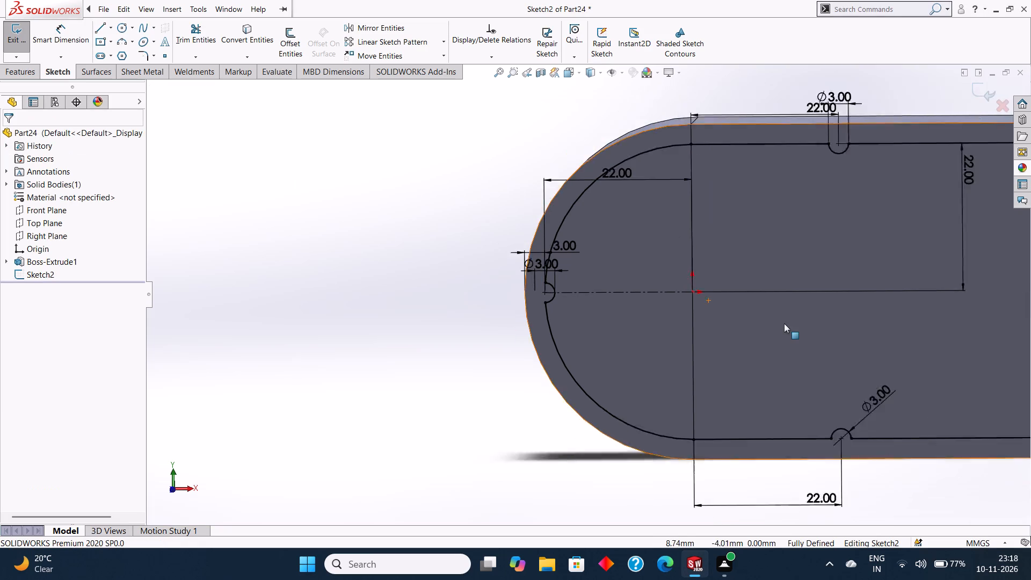
scroll(784, 323, up, 1)
scroll(727, 315, down, 2)
scroll(570, 298, down, 4)
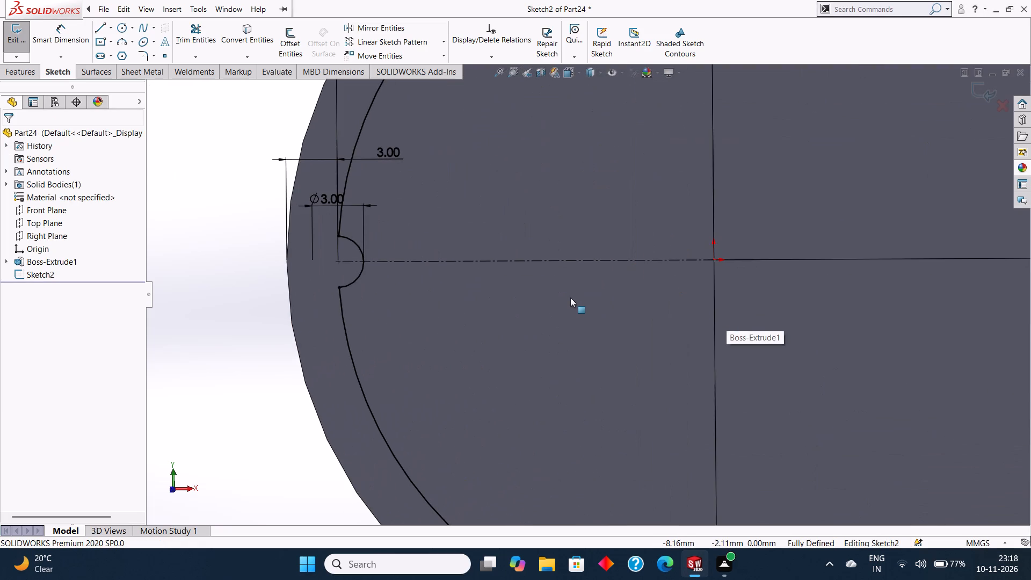
scroll(557, 303, up, 3)
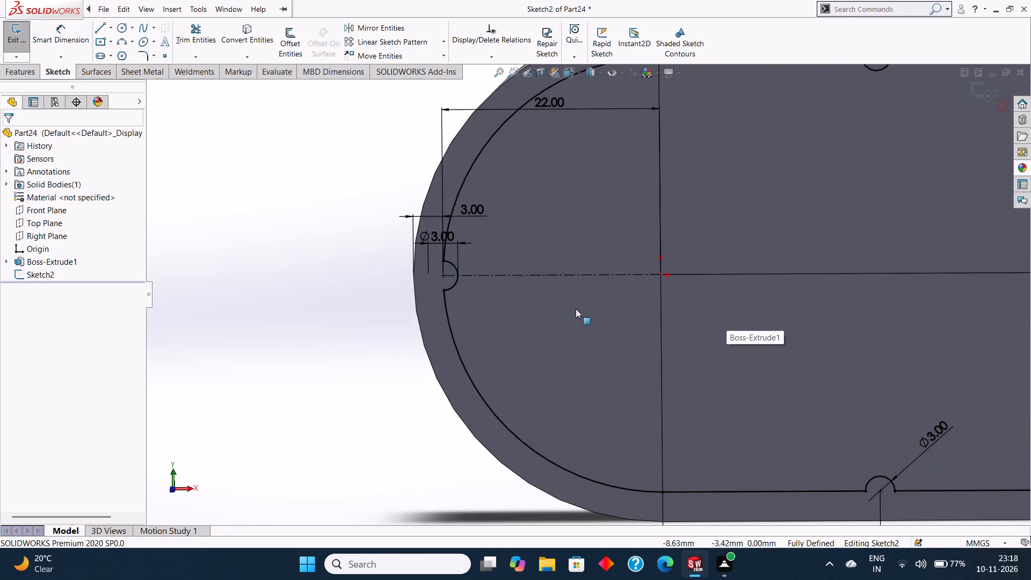
scroll(576, 309, up, 5)
middle_drag(597, 322, 608, 284)
scroll(598, 318, up, 1)
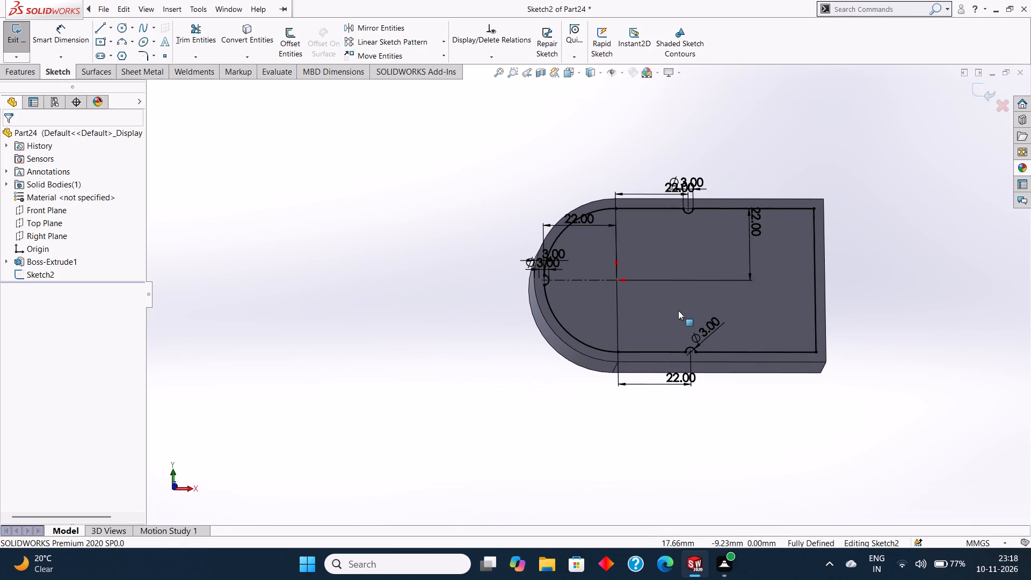
middle_drag(679, 311, 687, 272)
middle_drag(699, 294, 693, 271)
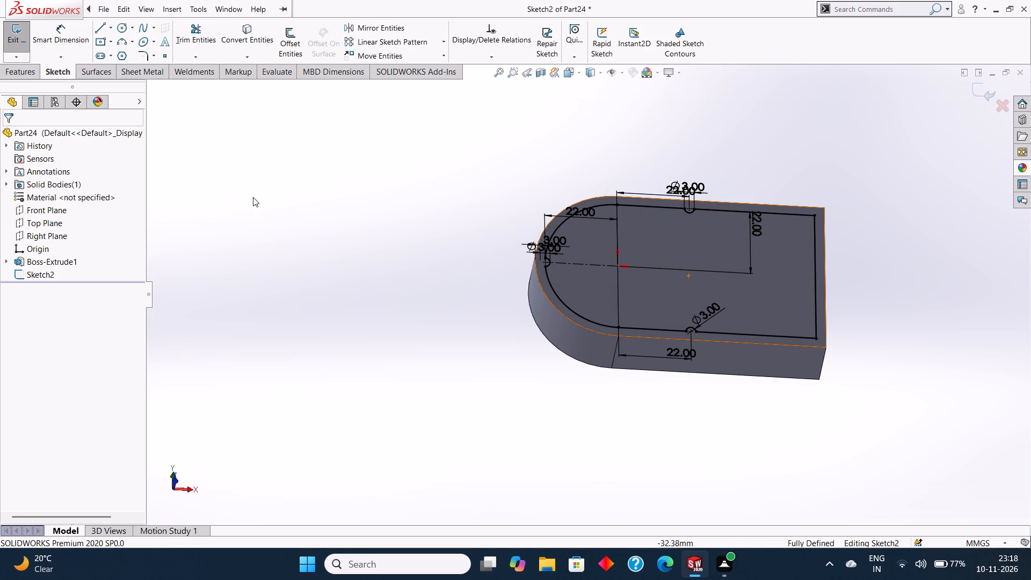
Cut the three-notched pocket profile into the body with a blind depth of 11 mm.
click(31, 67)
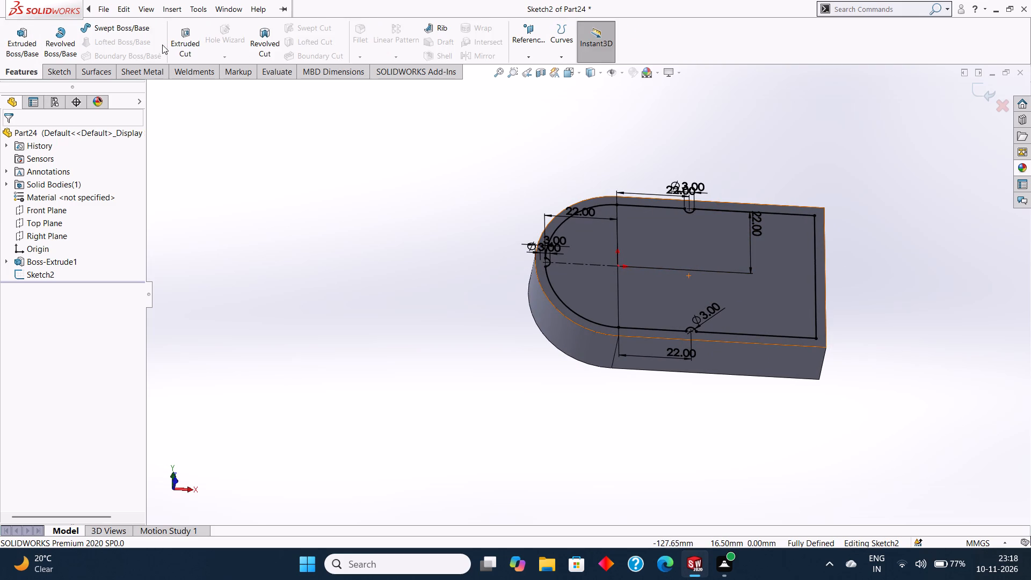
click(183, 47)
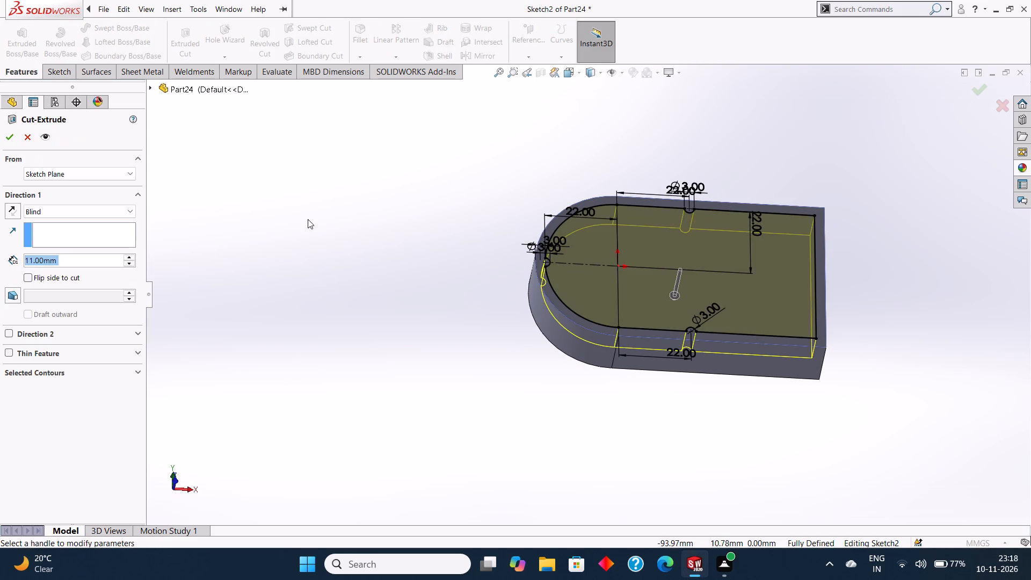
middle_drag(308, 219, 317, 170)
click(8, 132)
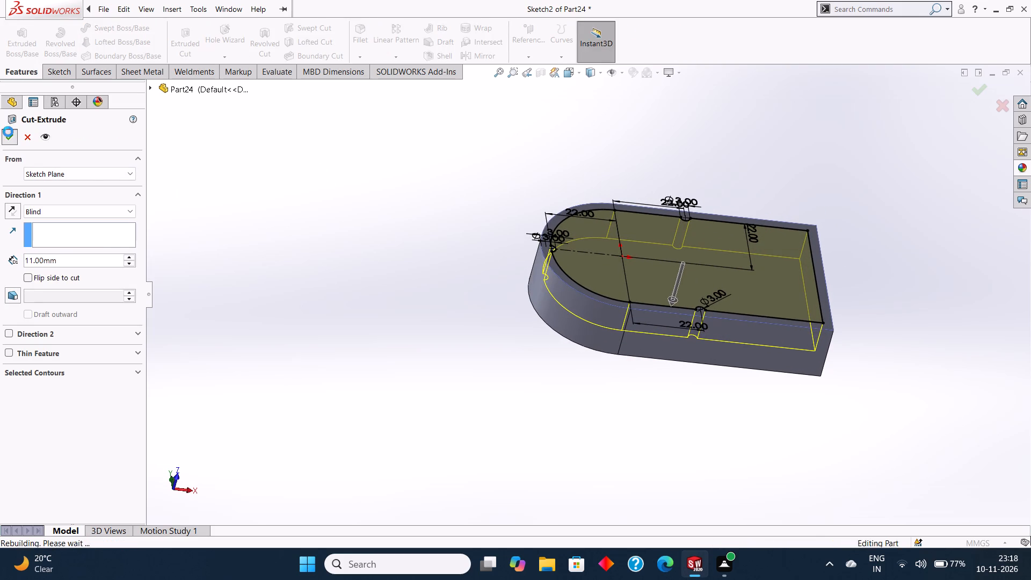
Examine the cut pocket and its three notches from several angles.
click(324, 182)
middle_drag(370, 207, 368, 177)
middle_drag(372, 181, 379, 215)
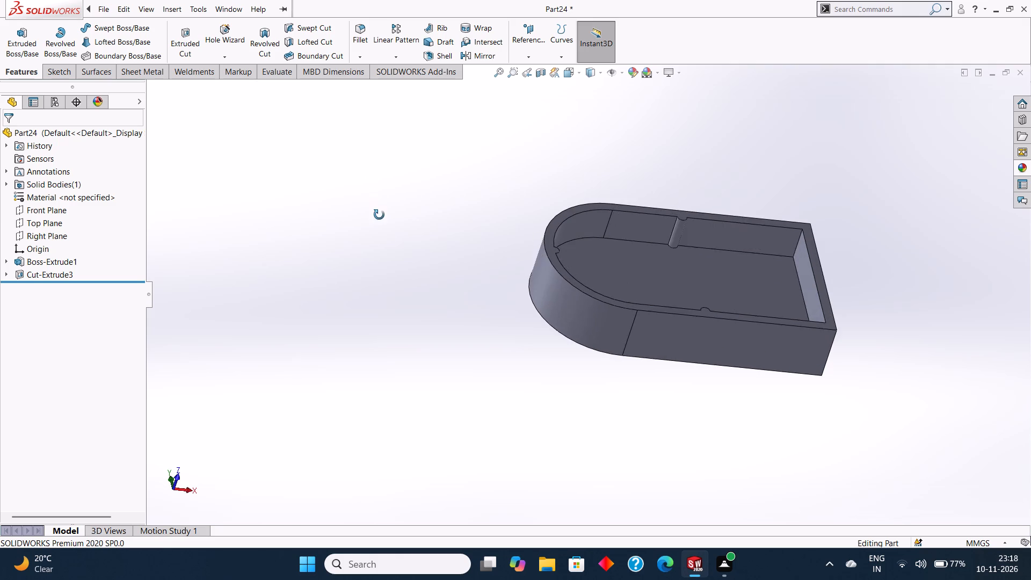
middle_drag(379, 215, 380, 217)
middle_drag(380, 217, 361, 237)
middle_drag(356, 230, 364, 261)
scroll(368, 244, up, 1)
middle_drag(369, 245, 376, 278)
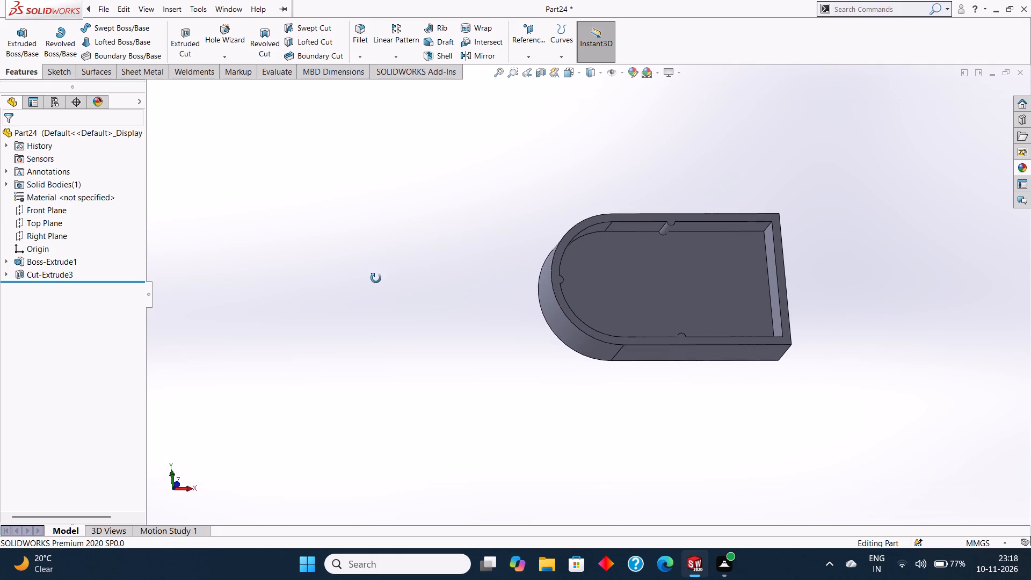
middle_drag(376, 278, 376, 277)
middle_drag(375, 263, 377, 272)
middle_drag(379, 265, 370, 269)
middle_drag(369, 263, 374, 273)
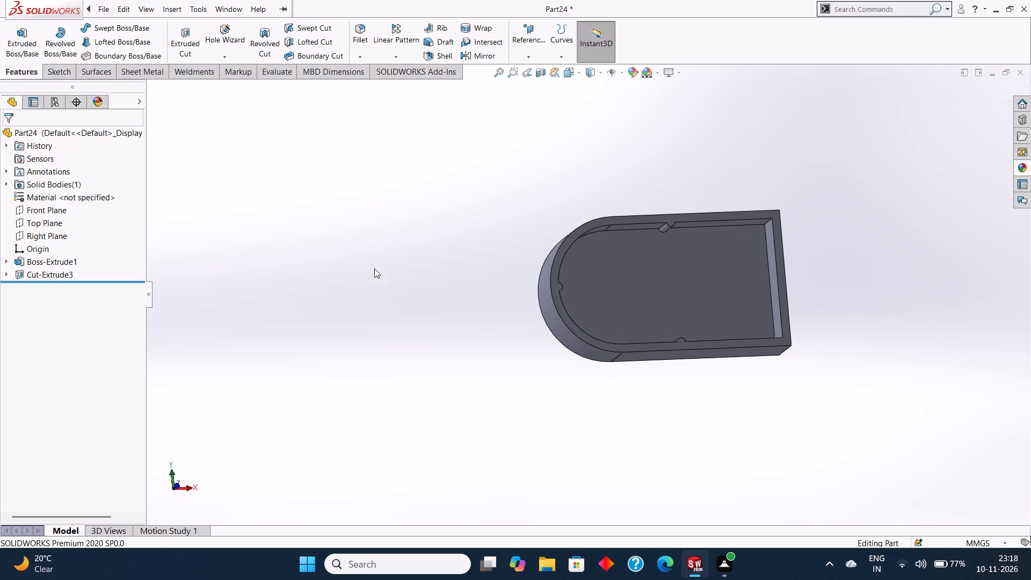
middle_drag(376, 265, 377, 273)
middle_drag(386, 266, 379, 243)
middle_drag(398, 260, 389, 245)
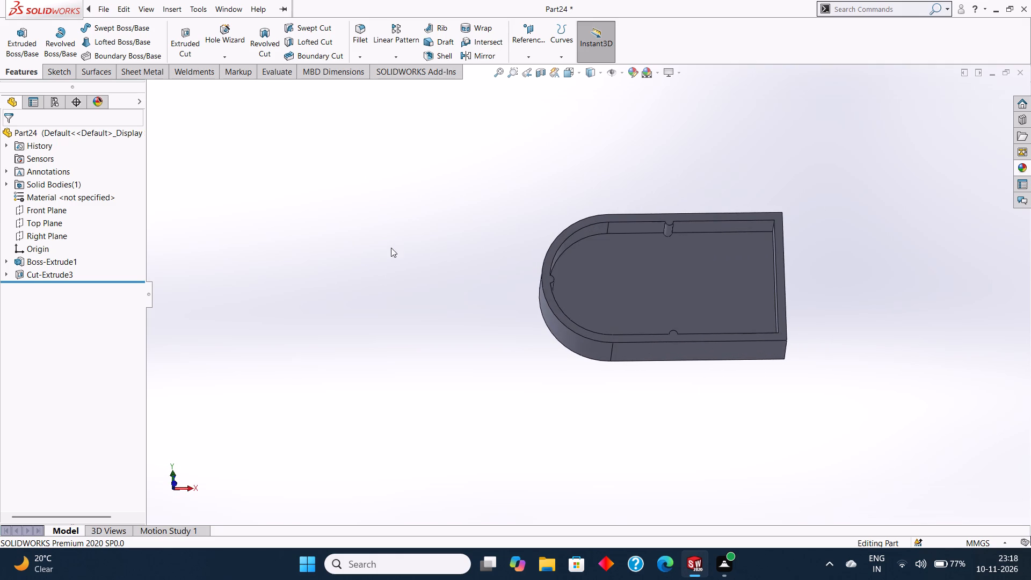
middle_drag(395, 255, 388, 245)
middle_drag(401, 248, 391, 234)
middle_drag(416, 237, 426, 253)
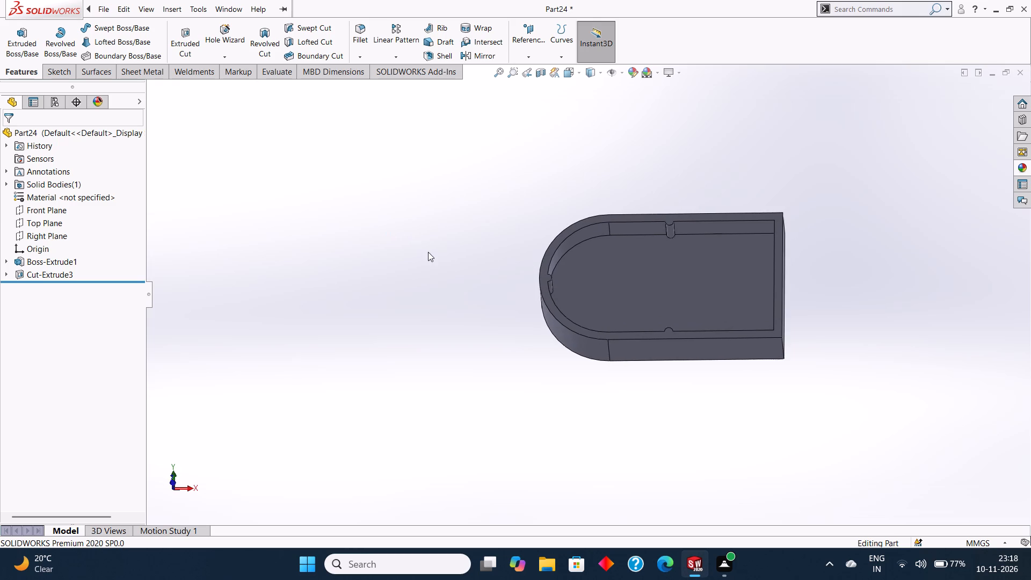
middle_drag(438, 250, 442, 264)
middle_drag(444, 265, 432, 253)
middle_drag(435, 258, 429, 253)
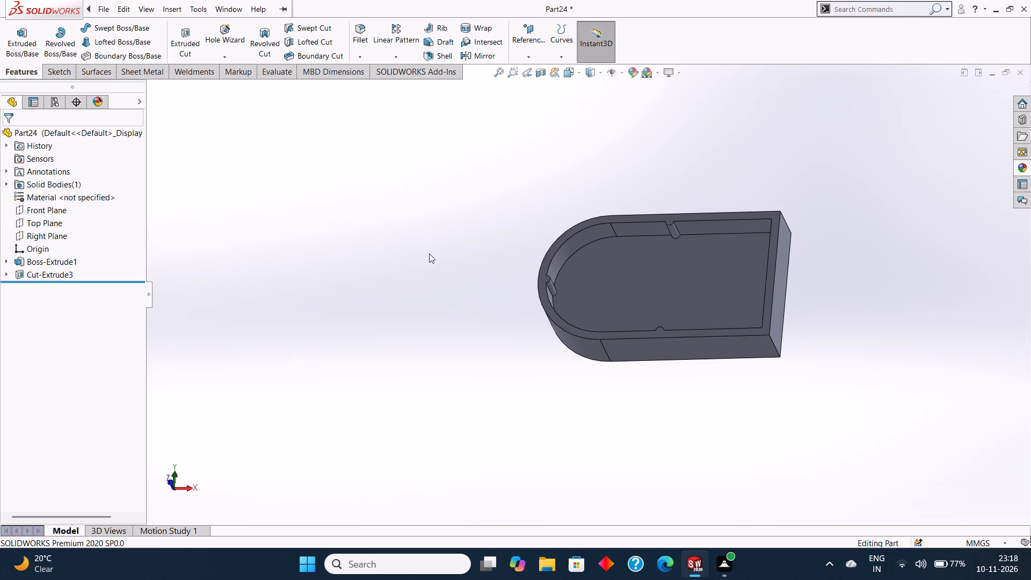
middle_drag(430, 253, 435, 269)
middle_drag(435, 269, 427, 260)
middle_drag(426, 259, 433, 266)
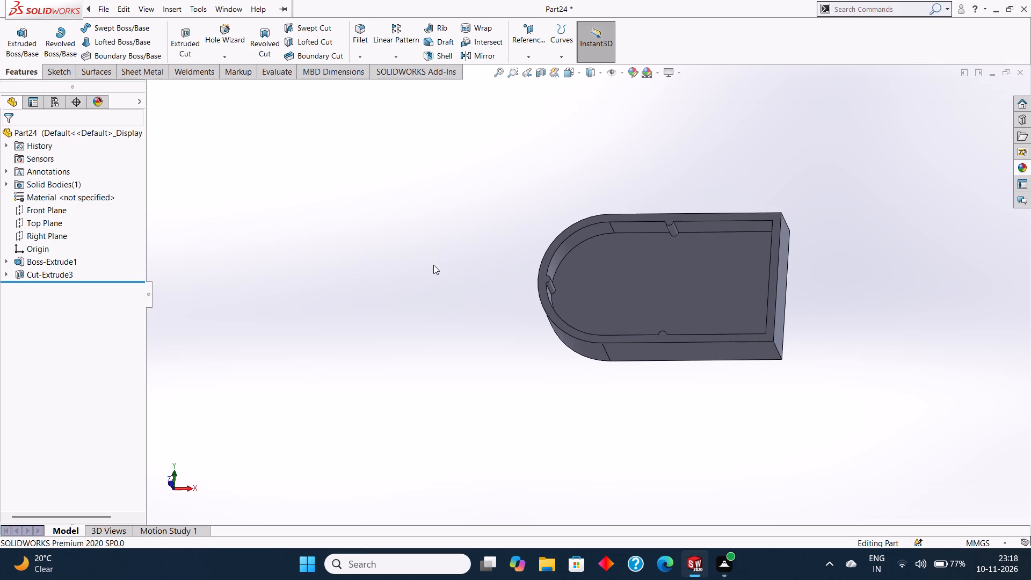
middle_click(431, 263)
middle_drag(422, 267, 430, 285)
middle_click(430, 282)
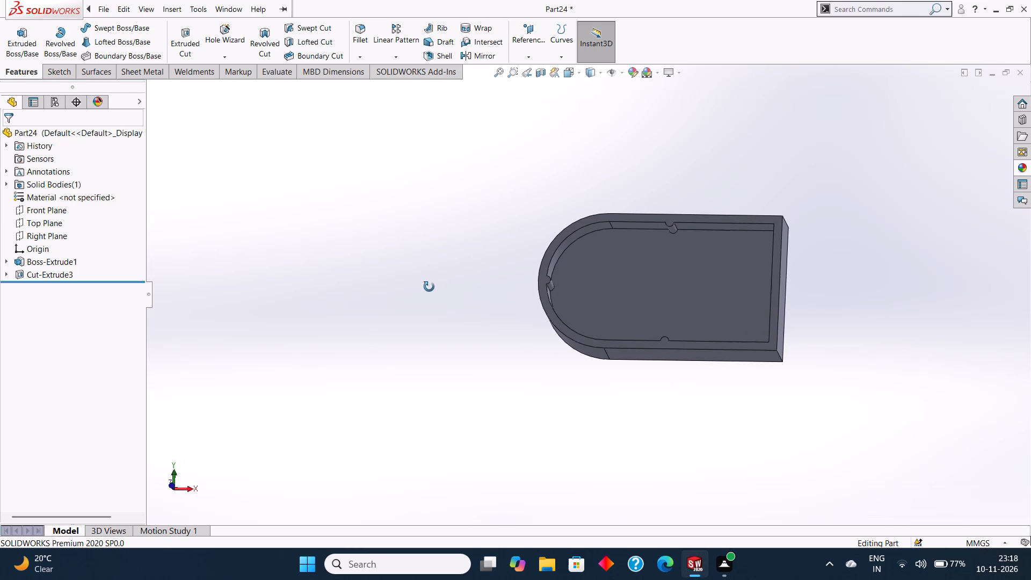
middle_drag(429, 285, 429, 292)
middle_click(429, 291)
middle_drag(429, 293, 424, 286)
middle_click(424, 286)
middle_click(430, 285)
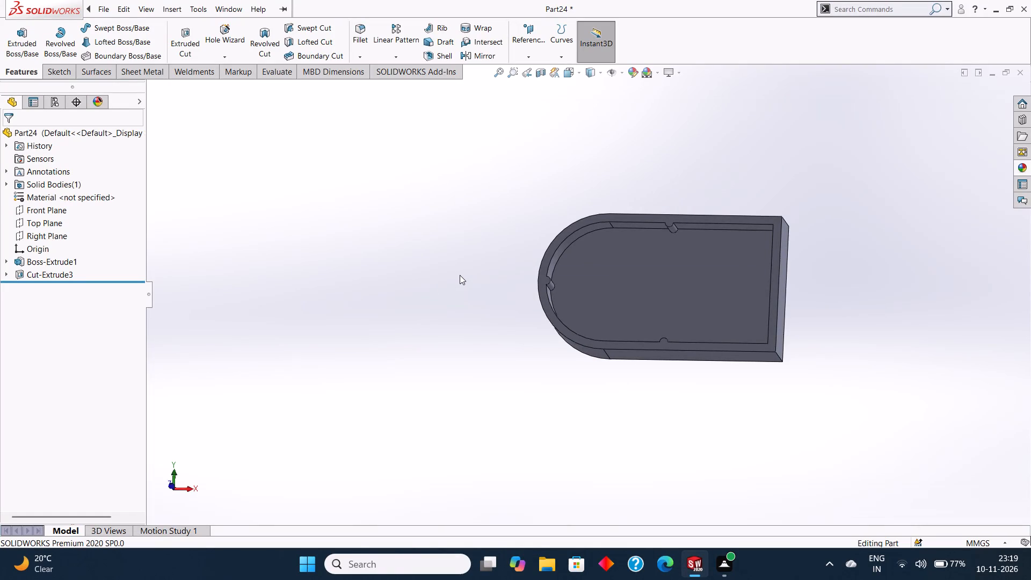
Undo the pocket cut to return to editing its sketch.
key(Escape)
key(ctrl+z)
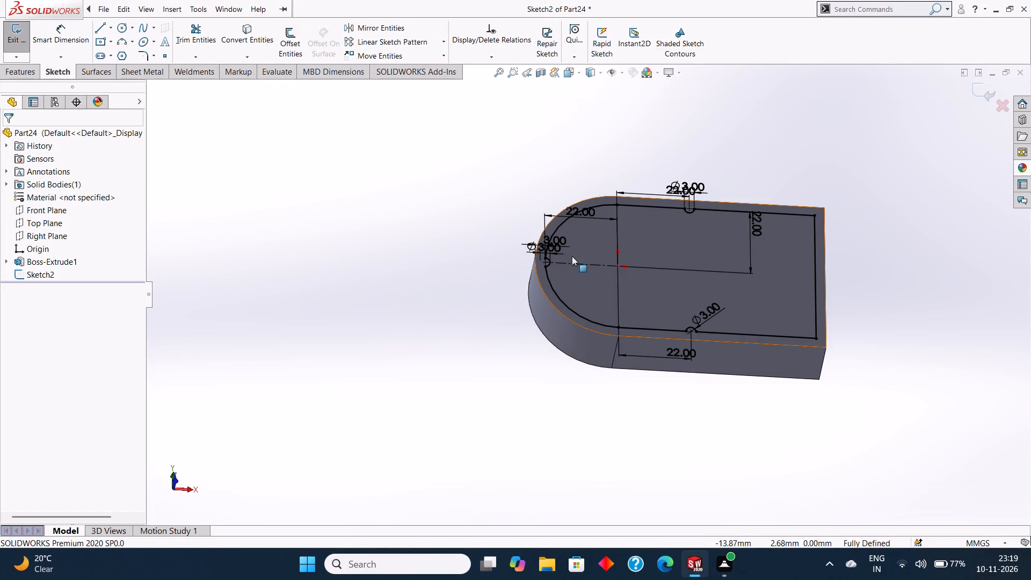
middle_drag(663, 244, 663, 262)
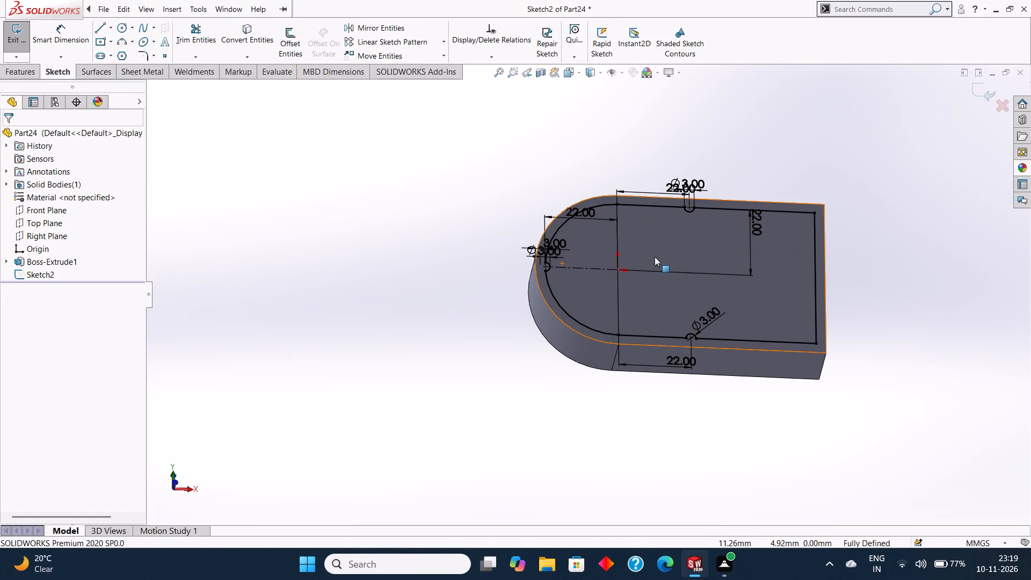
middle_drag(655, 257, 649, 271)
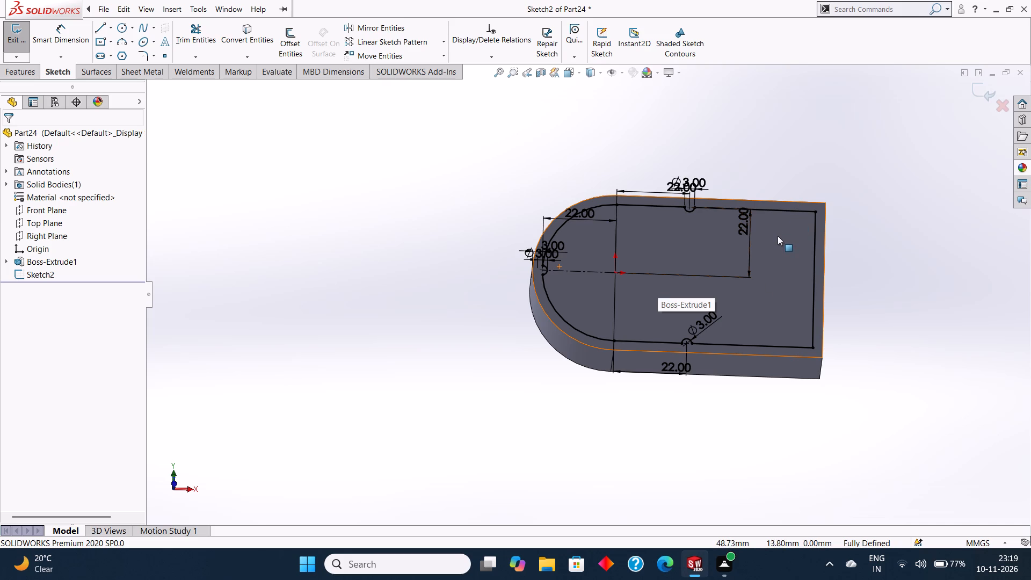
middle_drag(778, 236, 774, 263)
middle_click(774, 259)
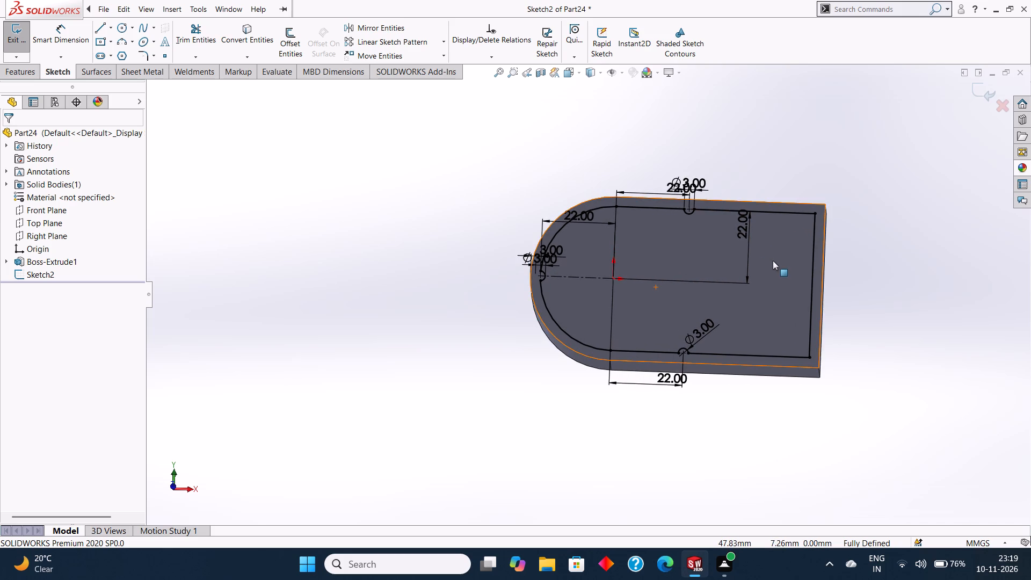
Examine the body and its three-notched pocket sketch from slightly different angles and distances.
middle_click(773, 260)
middle_drag(771, 252, 772, 262)
middle_drag(772, 257, 772, 263)
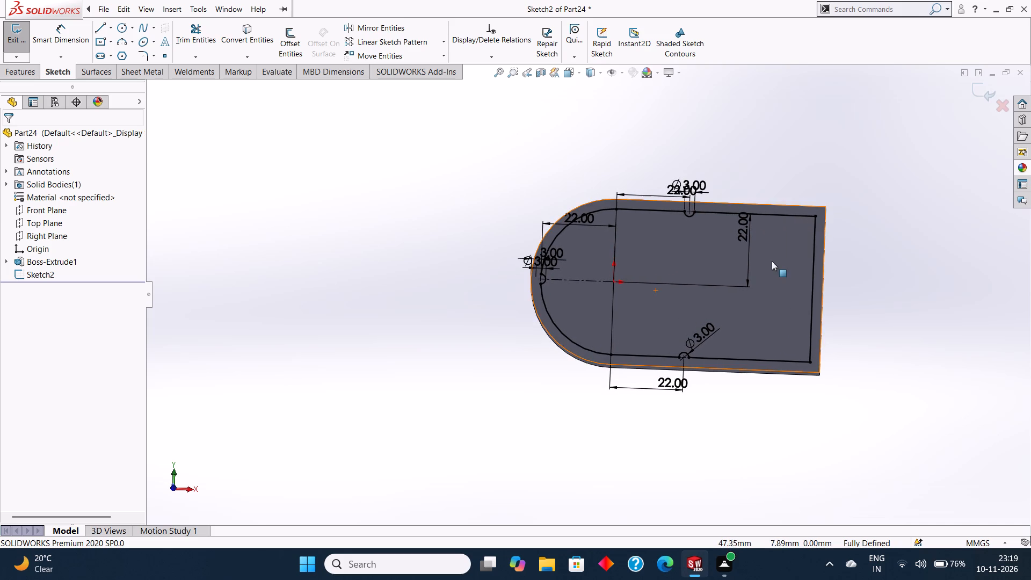
middle_drag(770, 258, 770, 264)
middle_drag(770, 255, 771, 265)
middle_click(771, 261)
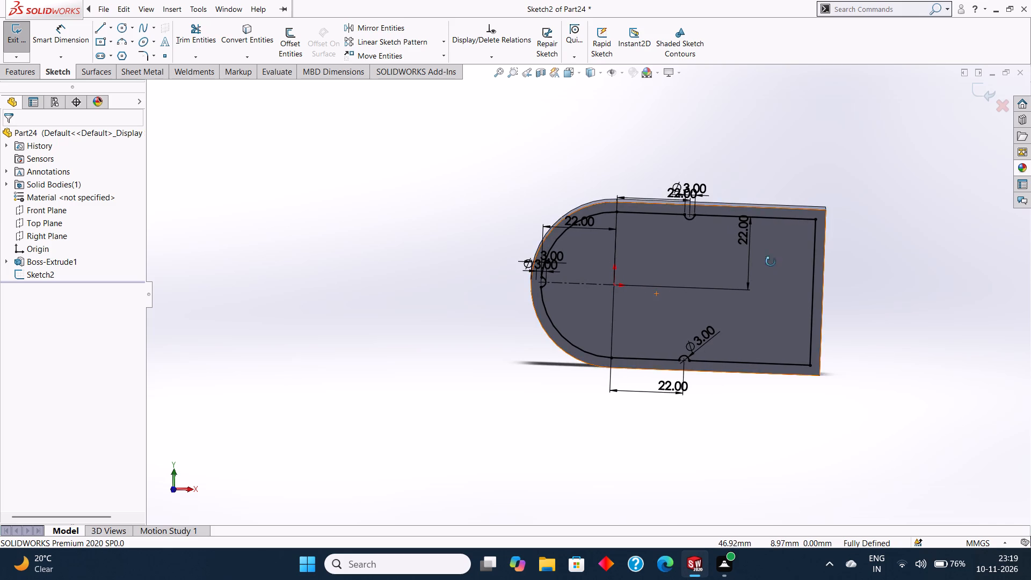
middle_drag(772, 256, 772, 263)
middle_drag(770, 258, 766, 253)
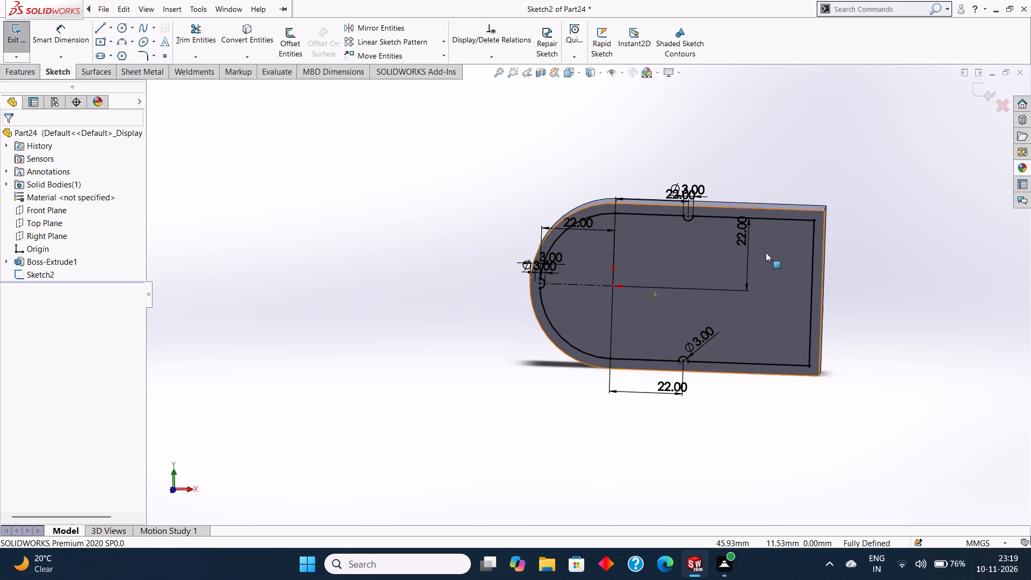
middle_drag(766, 252, 760, 248)
middle_click(760, 248)
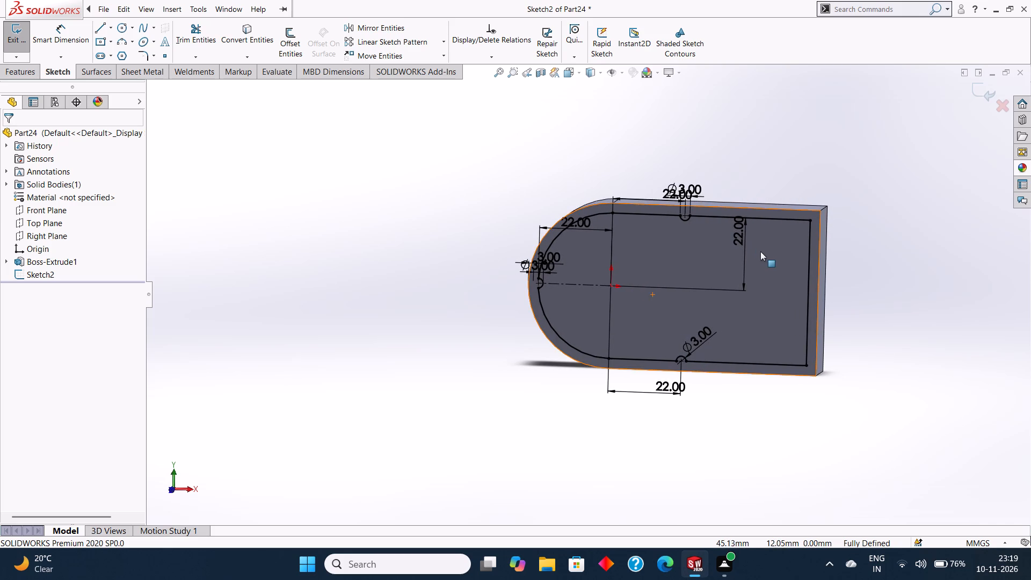
middle_drag(760, 251, 760, 256)
middle_click(760, 255)
middle_click(760, 257)
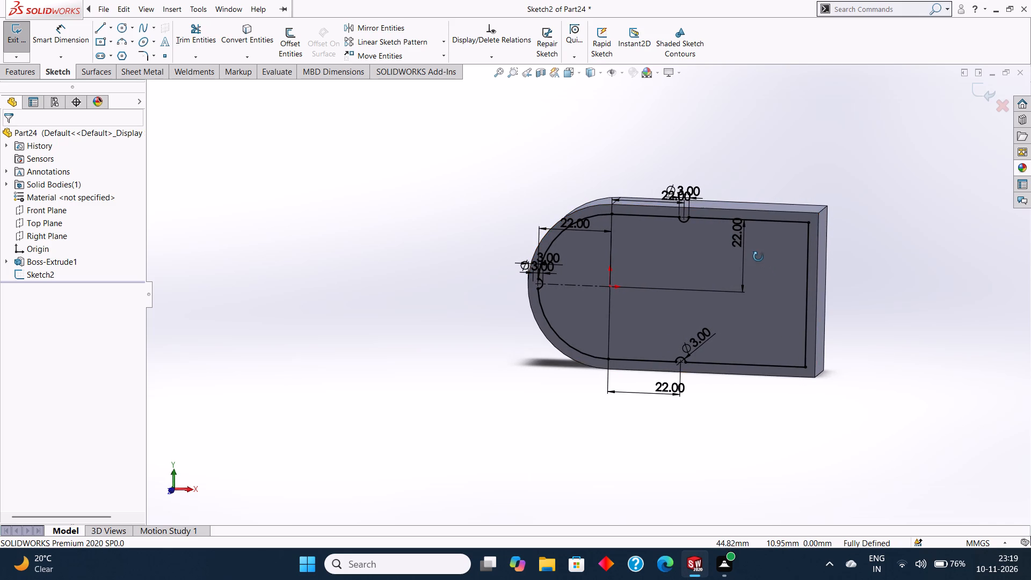
middle_click(757, 257)
scroll(787, 240, down, 1)
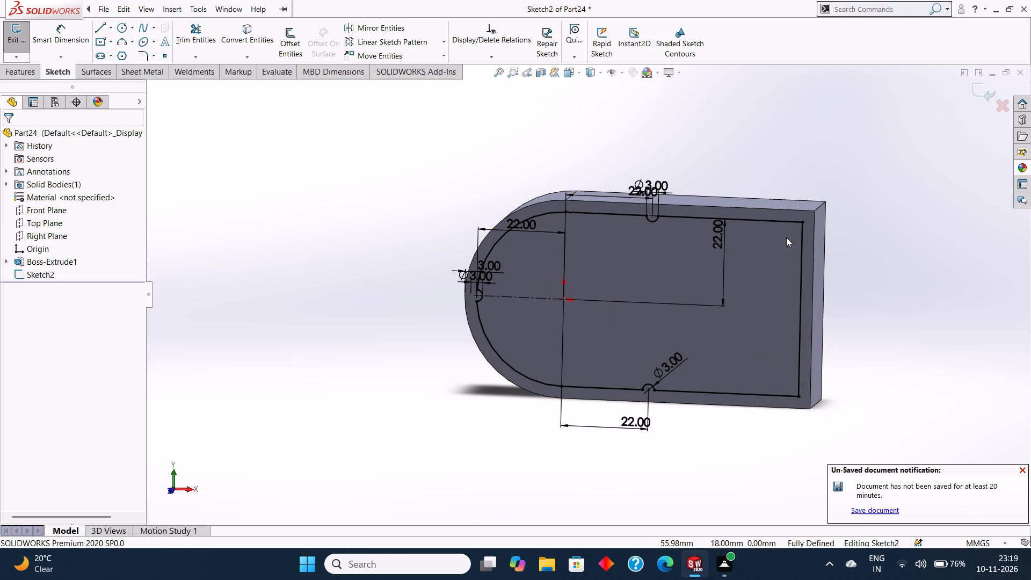
scroll(771, 244, up, 2)
middle_drag(805, 248, 814, 224)
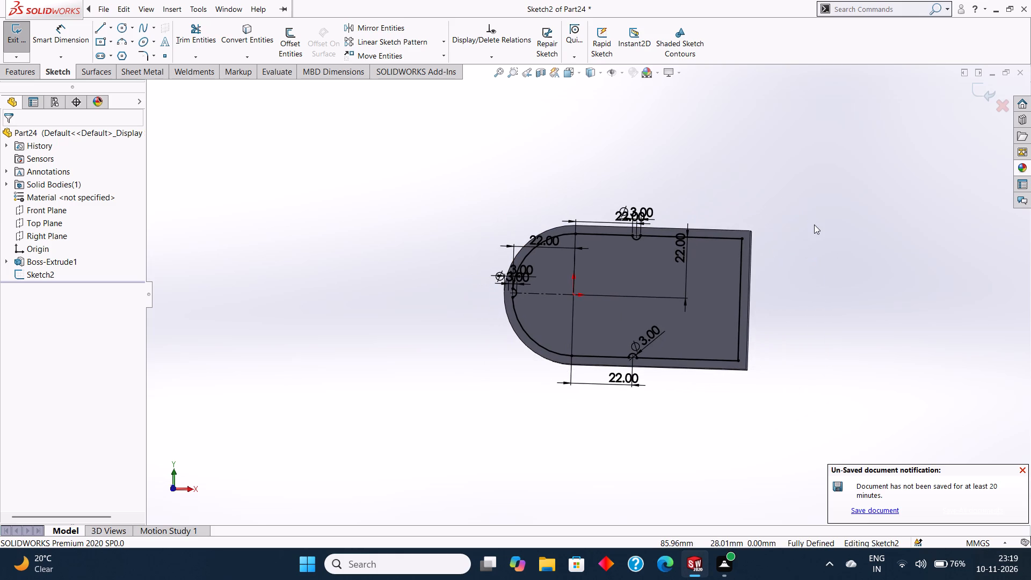
middle_click(814, 226)
Start saving the part and choose the tryfuji folder on New Volume (D:) as its location.
key(ctrl+s)
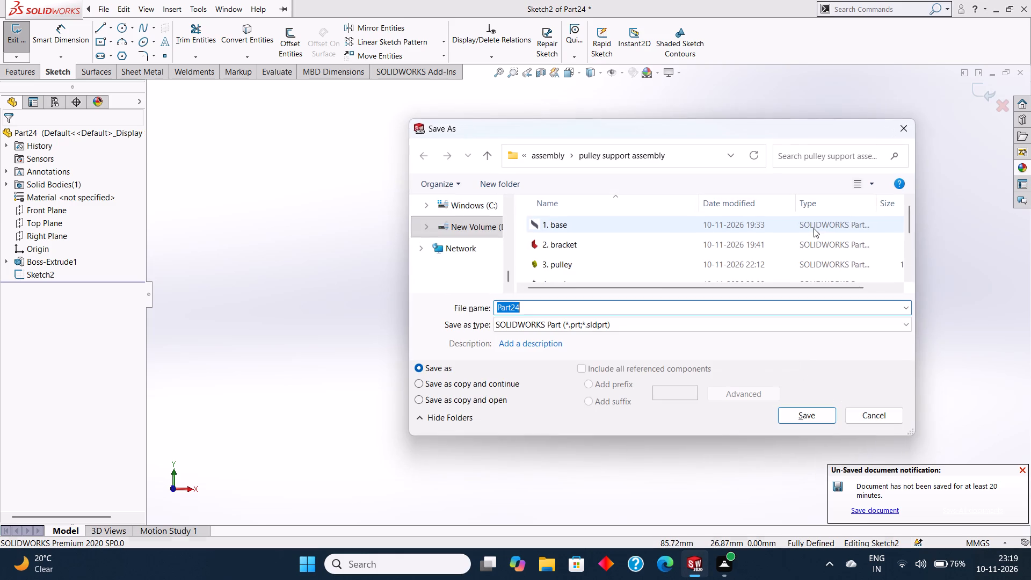
click(540, 157)
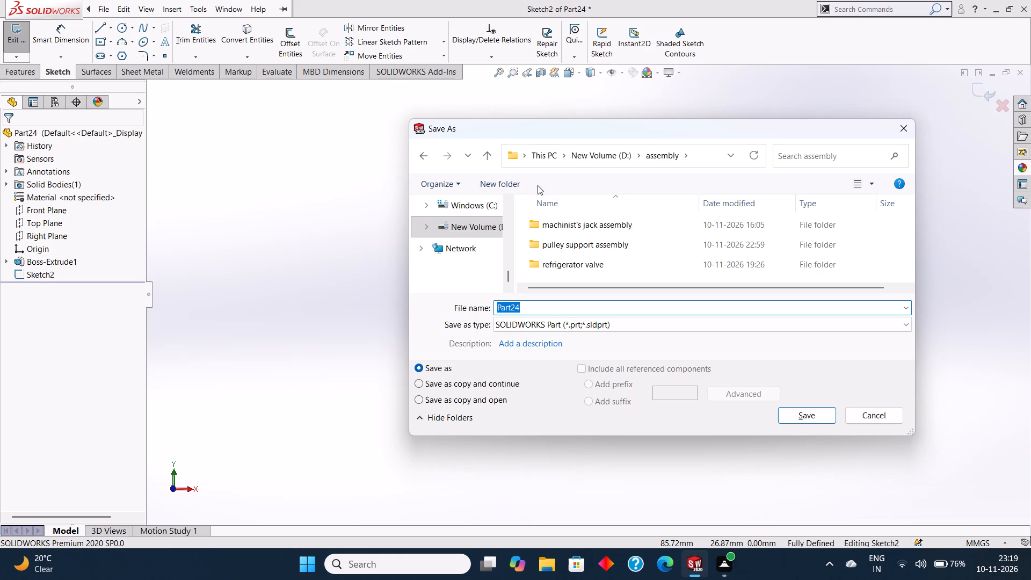
click(597, 155)
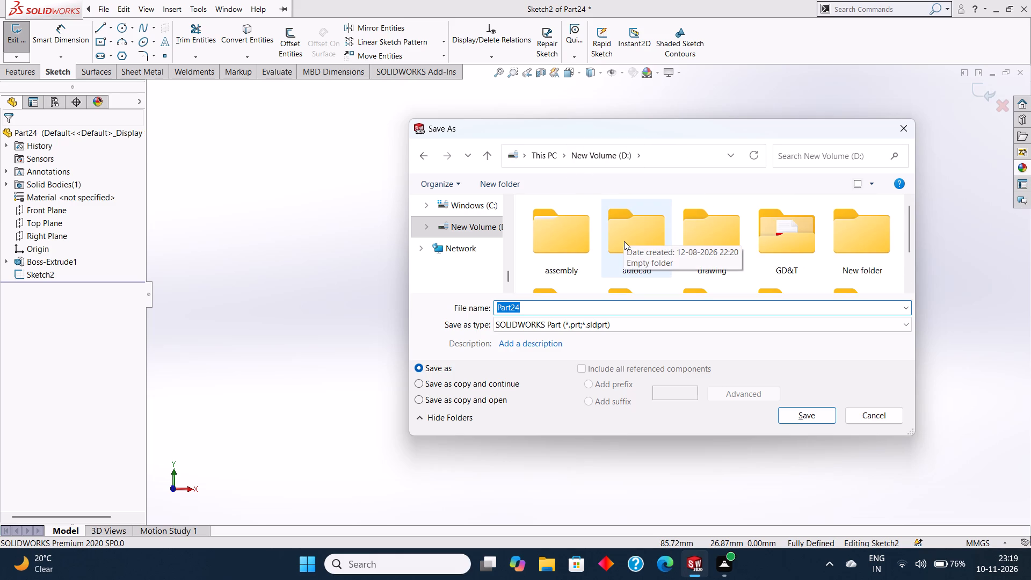
click(581, 154)
scroll(571, 234, down, 6)
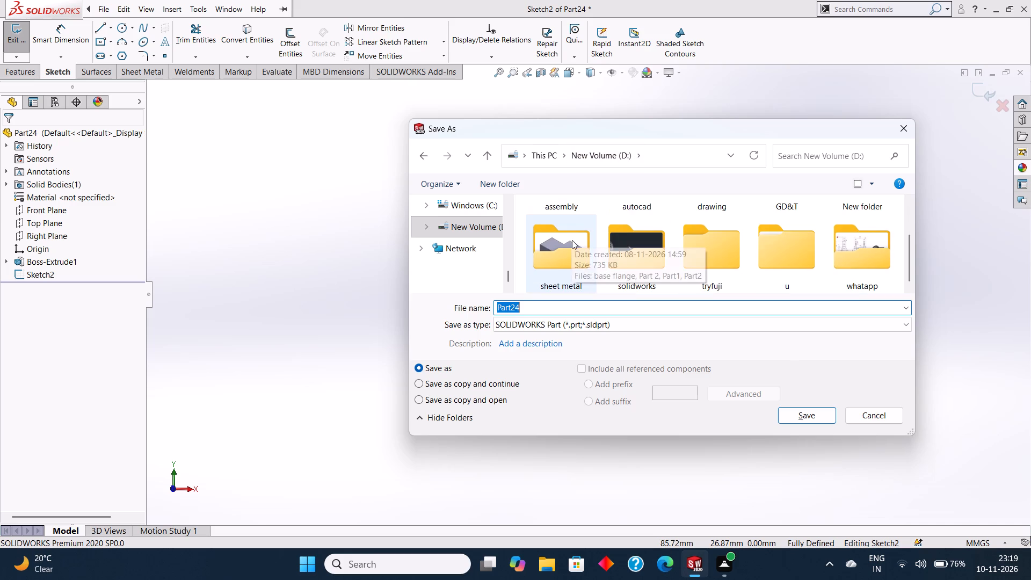
scroll(705, 245, up, 4)
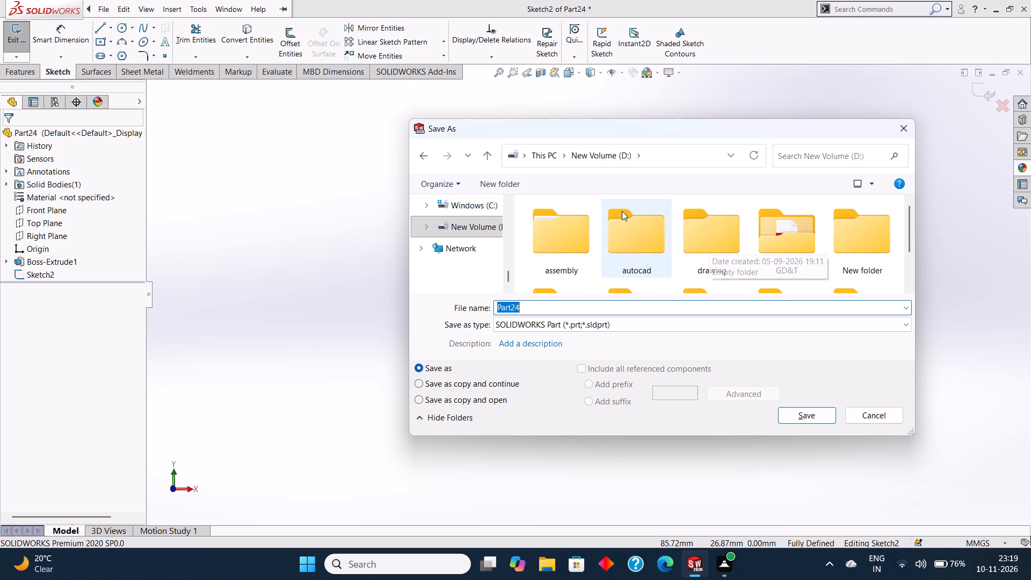
scroll(570, 220, down, 2)
scroll(572, 226, up, 2)
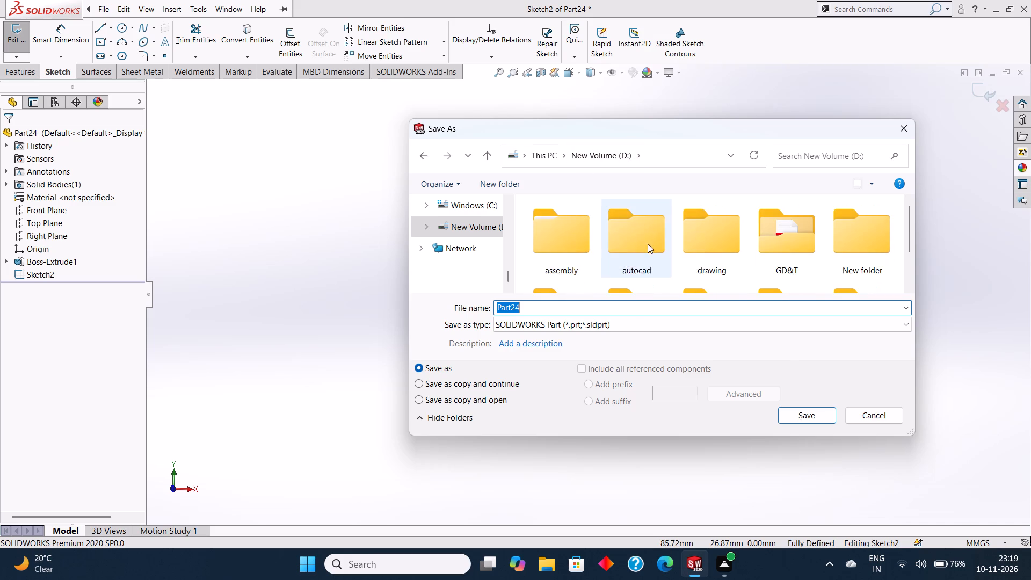
scroll(648, 244, down, 4)
scroll(823, 257, up, 2)
scroll(614, 271, down, 2)
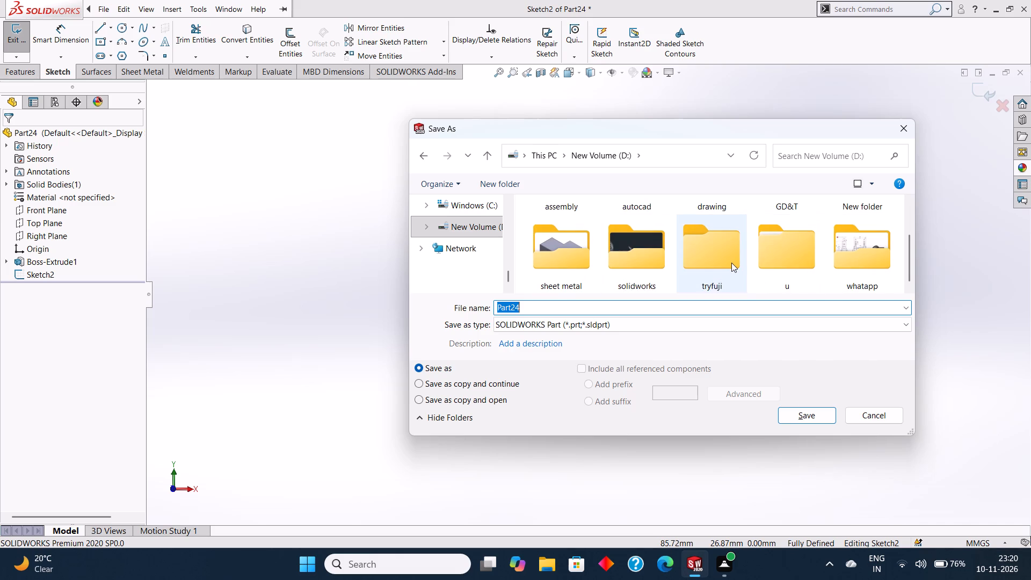
double_click(731, 263)
Clear the proposed file name for the part being saved.
click(529, 305)
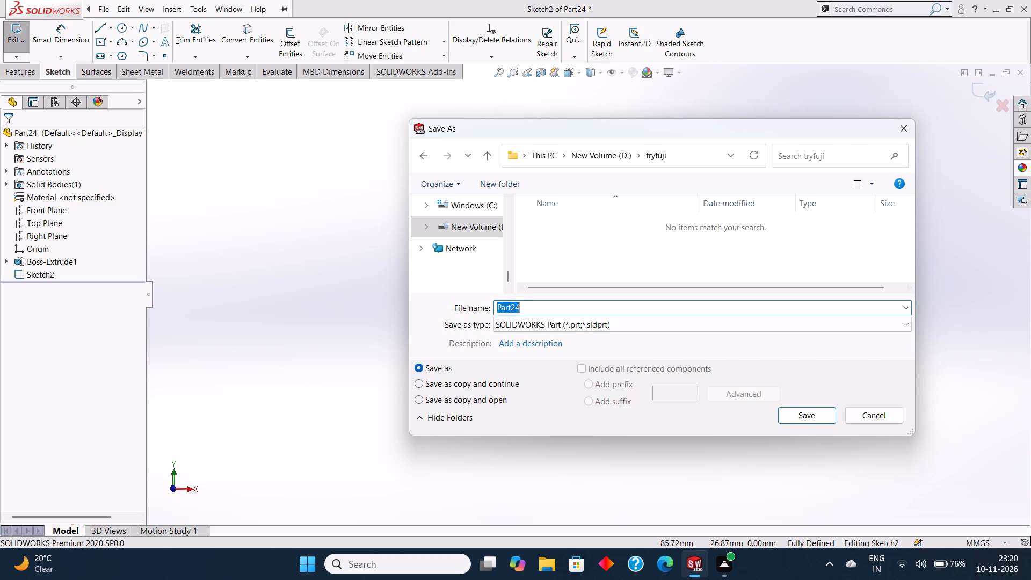
drag(586, 305, 492, 306)
key(BackSpace)
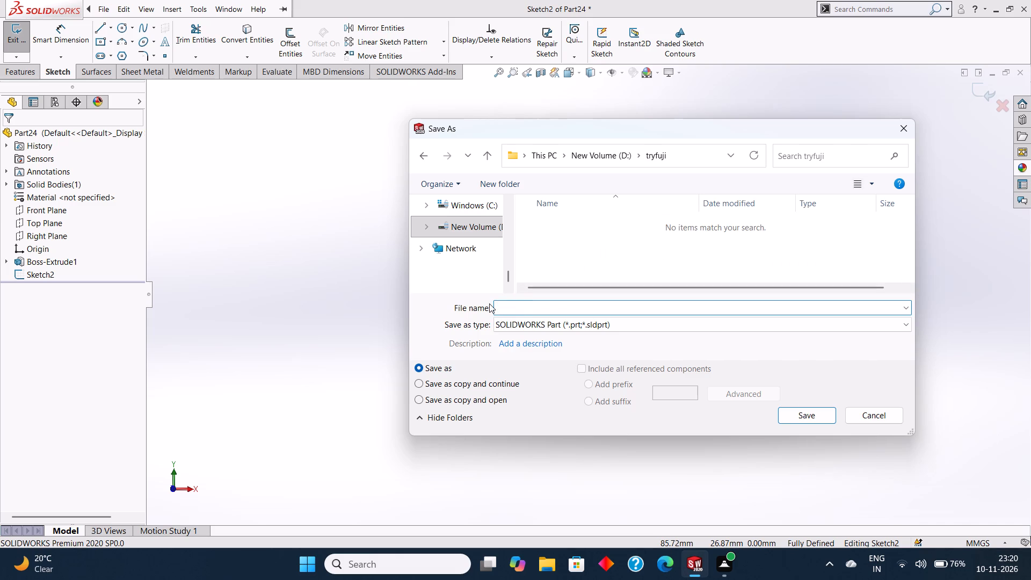
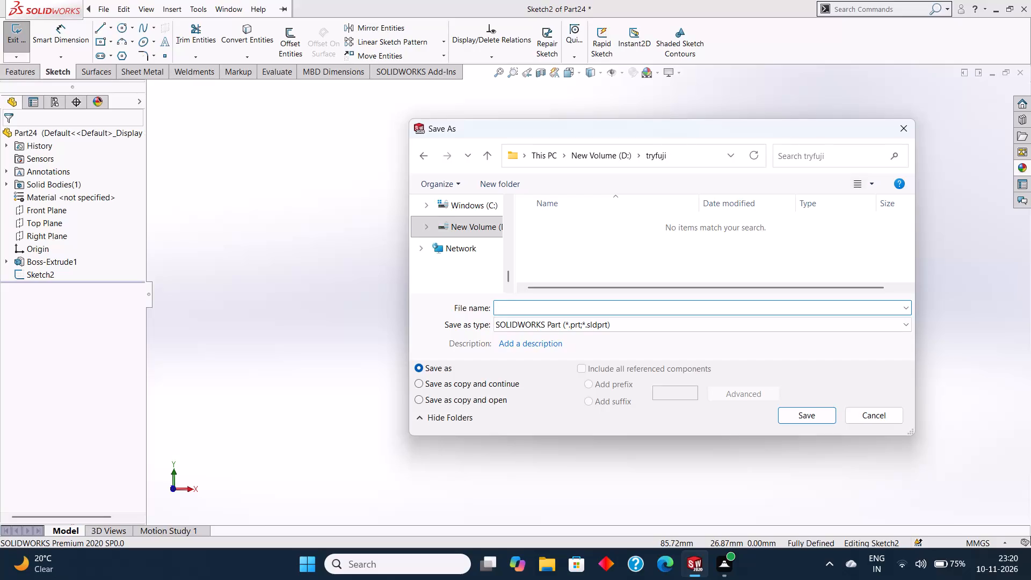
Name the part "mounting base with integrated housing" and save it in the tryfuji folder.
text(mounting)
key(space)
key(v)
key(BackSpace)
text(base with)
key(space)
text(inte)
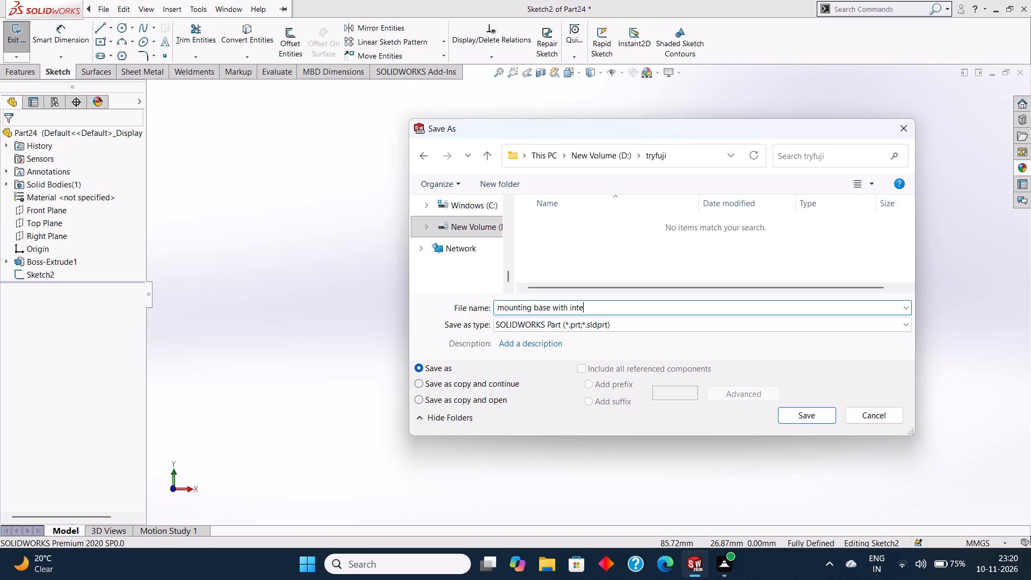
text(grated)
key(space)
text(housing)
key(Return)
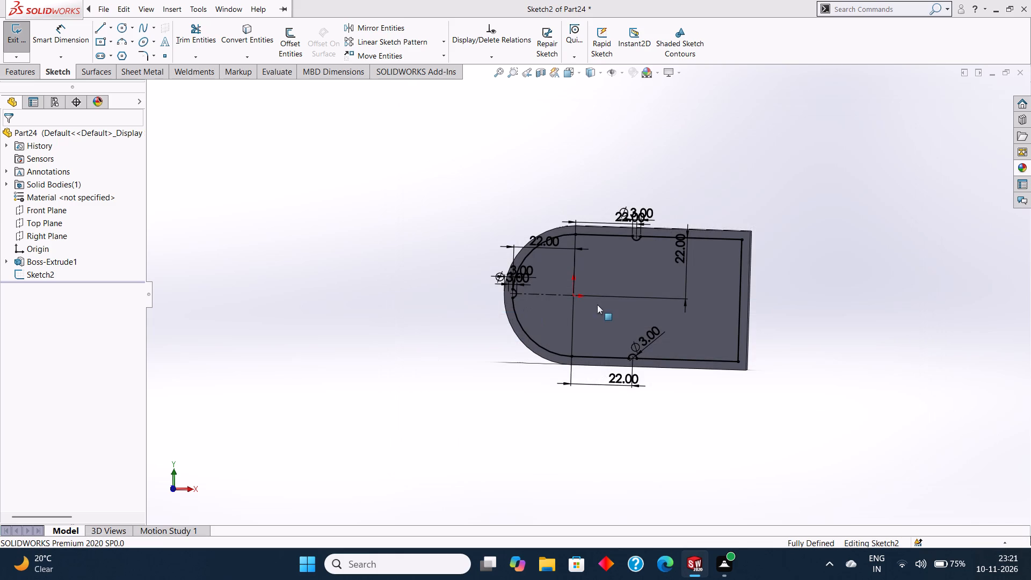
Round the two square corners at the straight end of the pocket profile with 4 mm sketch fillets.
scroll(740, 246, down, 2)
scroll(674, 273, down, 2)
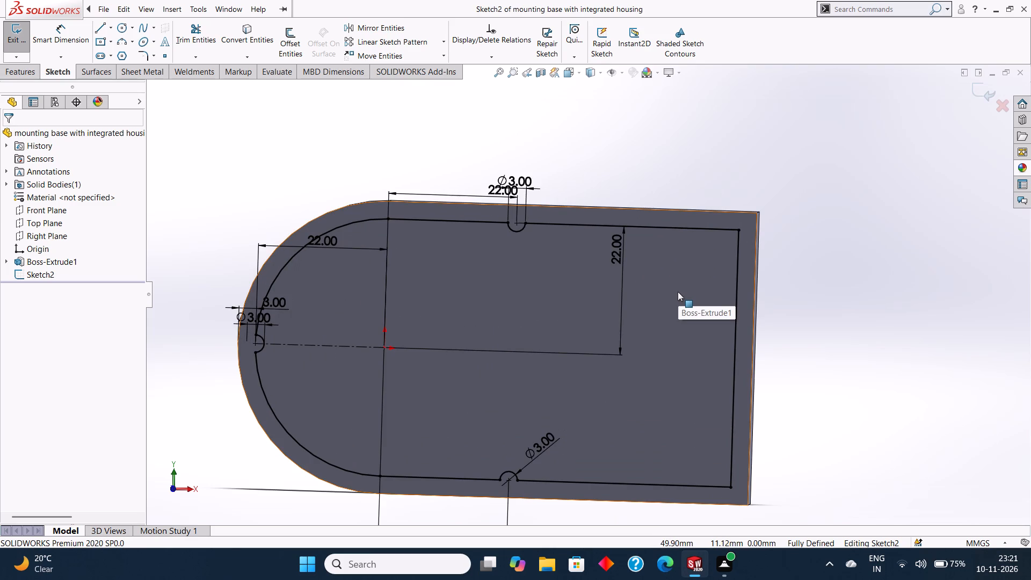
scroll(664, 286, up, 2)
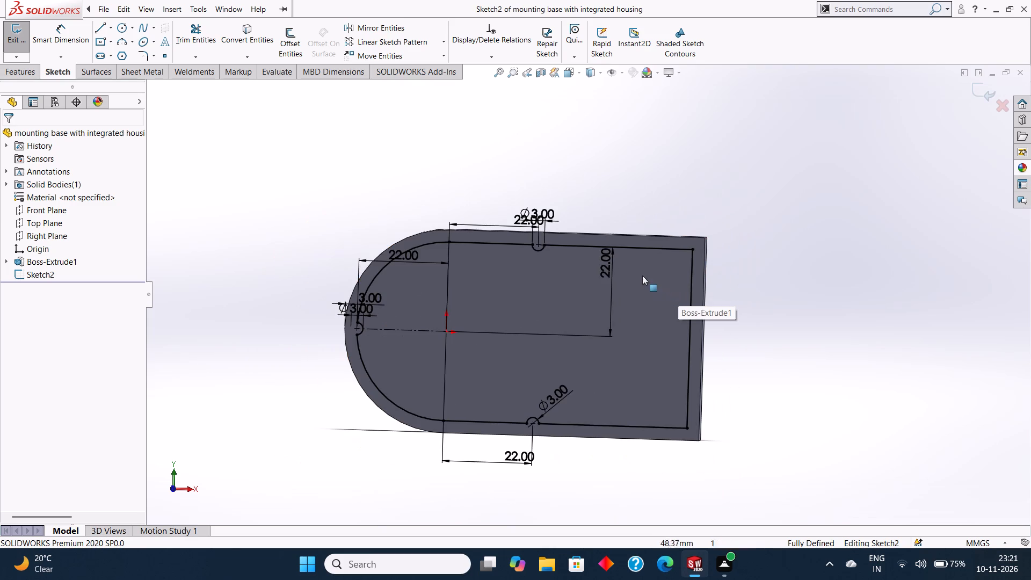
scroll(630, 272, up, 1)
scroll(629, 271, down, 2)
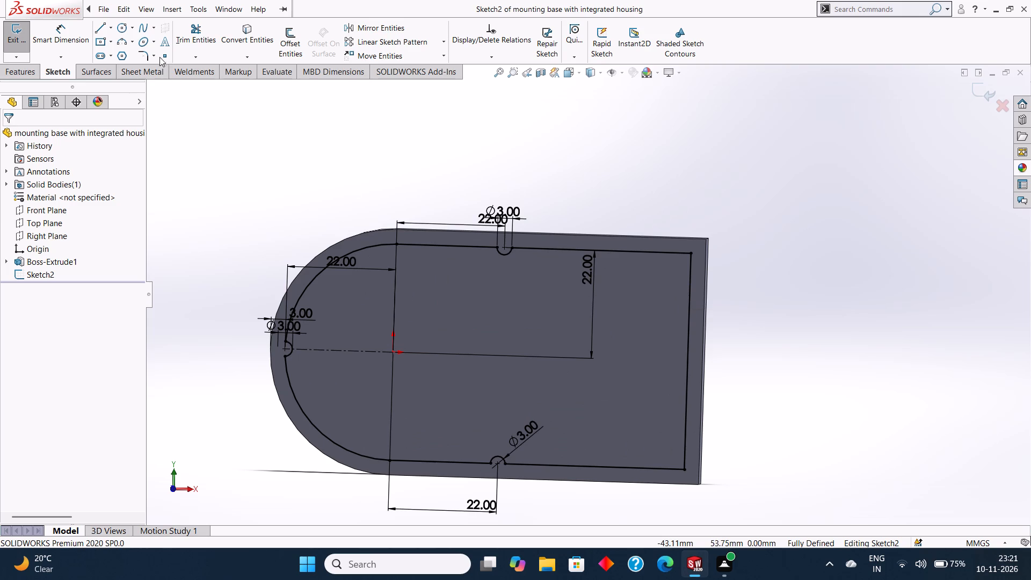
click(154, 53)
click(161, 68)
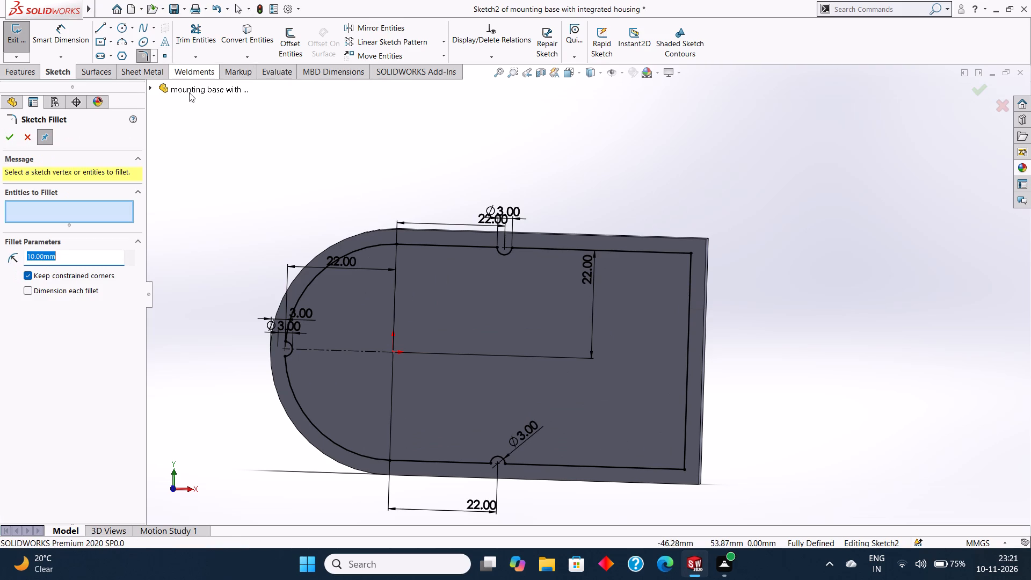
key(BackSpace)
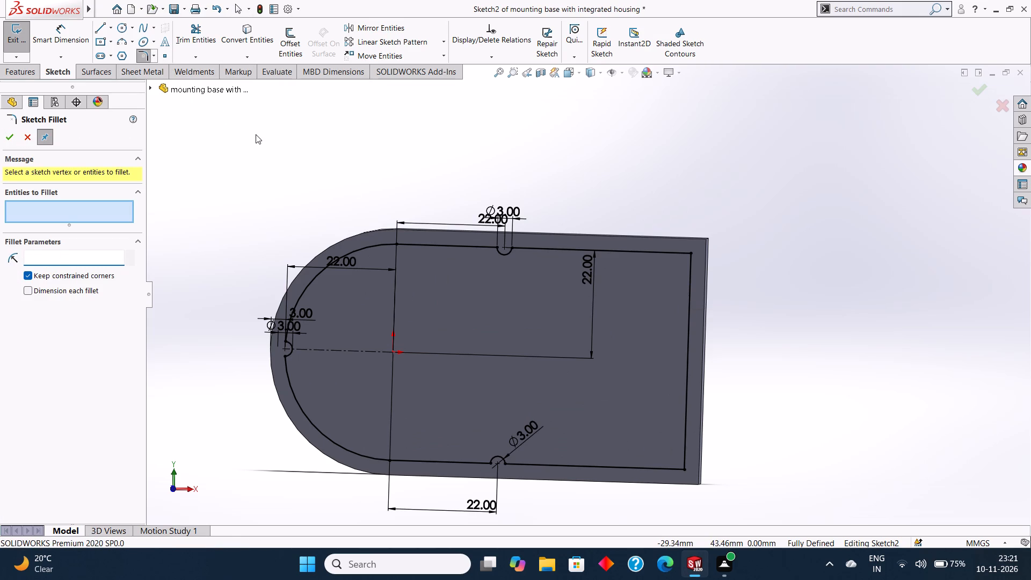
key(4)
key(Return)
middle_drag(728, 317, 735, 314)
scroll(635, 310, down, 1)
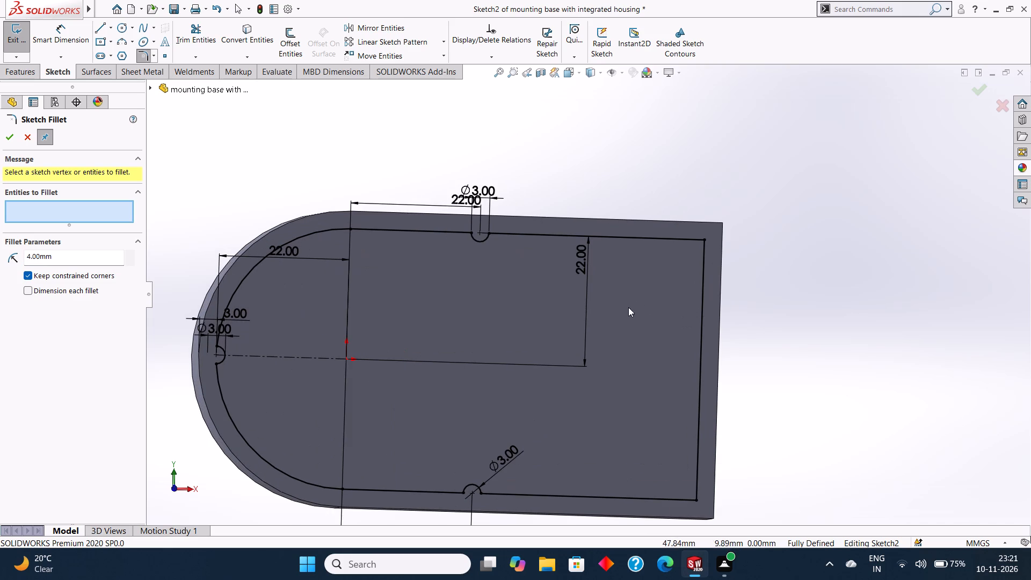
click(686, 240)
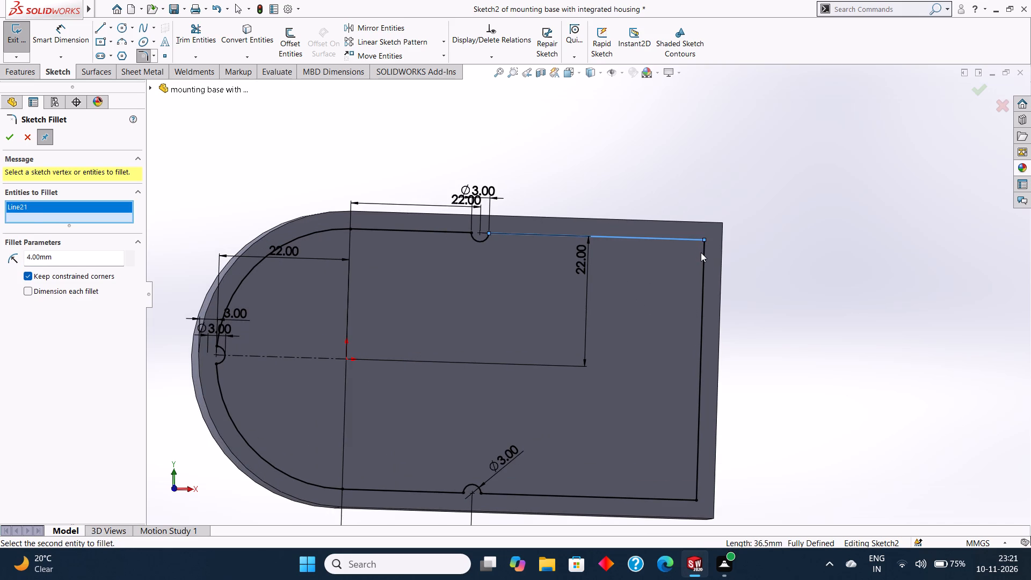
click(702, 253)
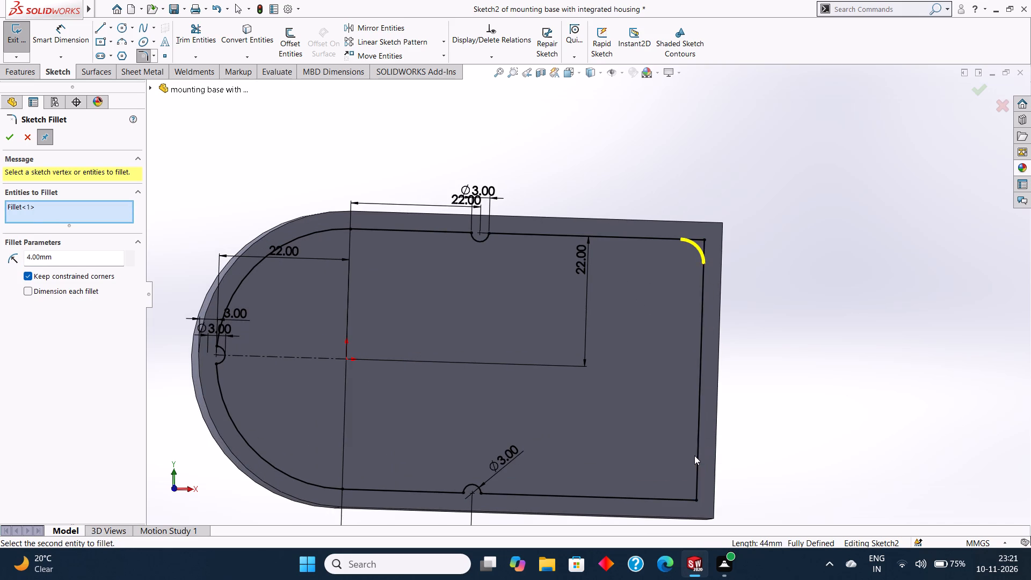
click(698, 453)
click(686, 498)
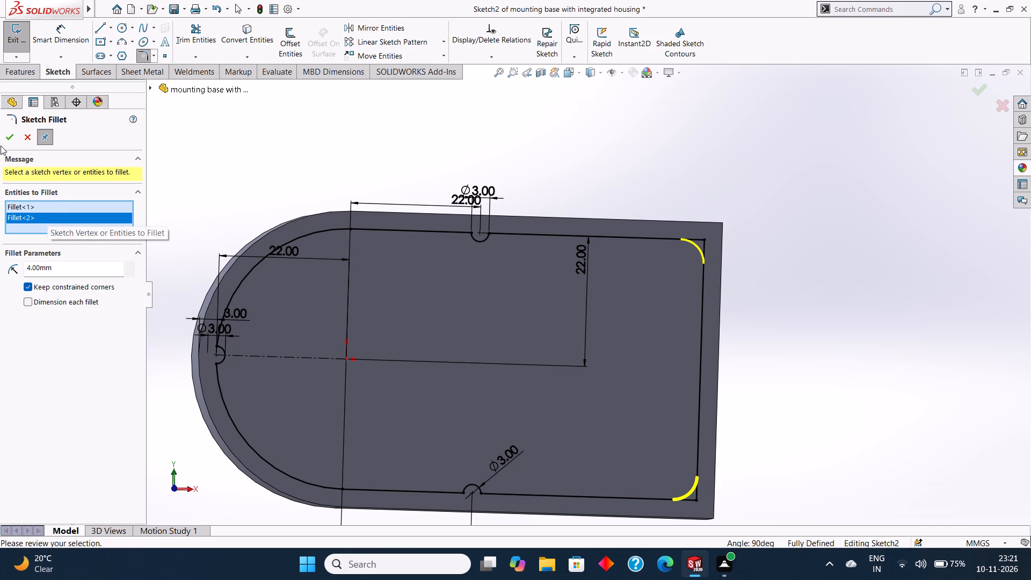
click(8, 133)
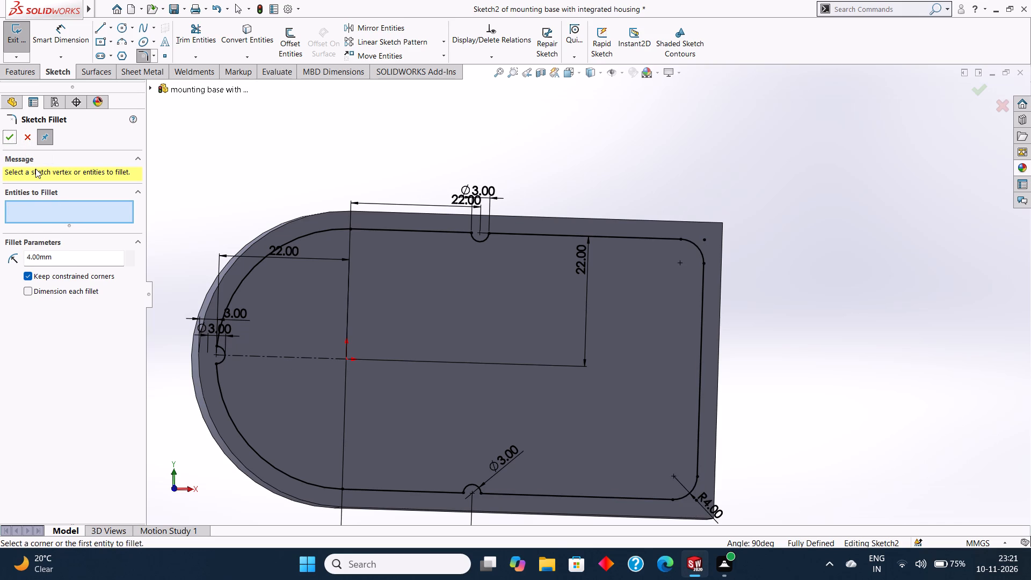
scroll(412, 236, up, 3)
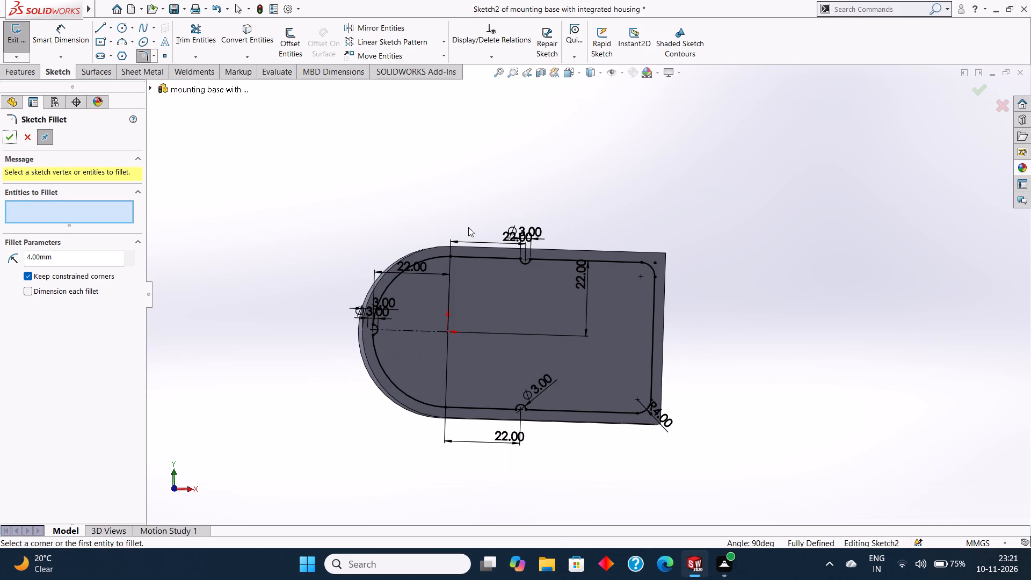
click(2, 137)
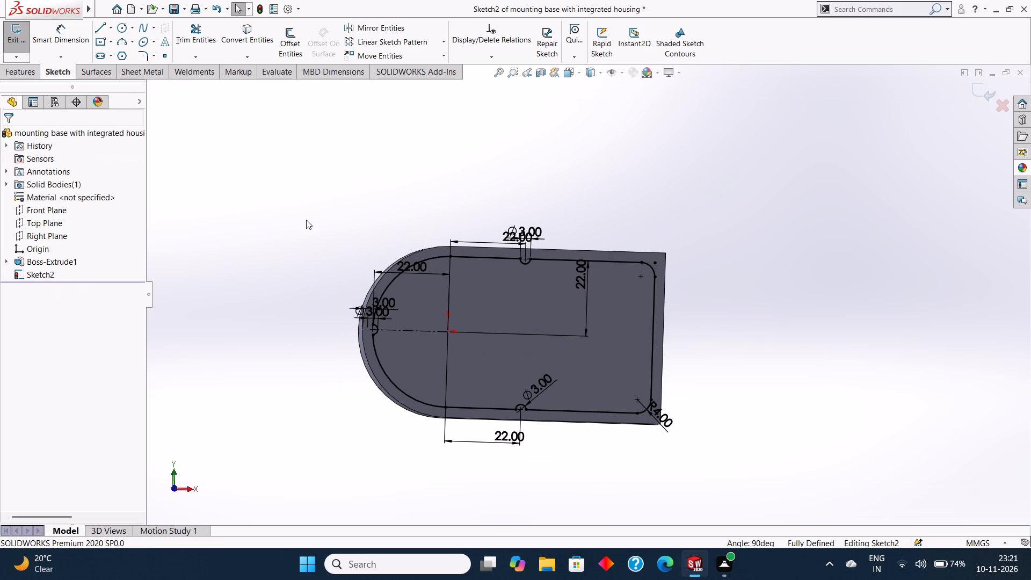
Cut the filleted pocket profile into the body as a blind extruded cut 11 mm deep.
scroll(306, 220, up, 2)
middle_drag(310, 221, 321, 248)
middle_drag(338, 249, 322, 240)
scroll(322, 240, up, 1)
middle_click(325, 240)
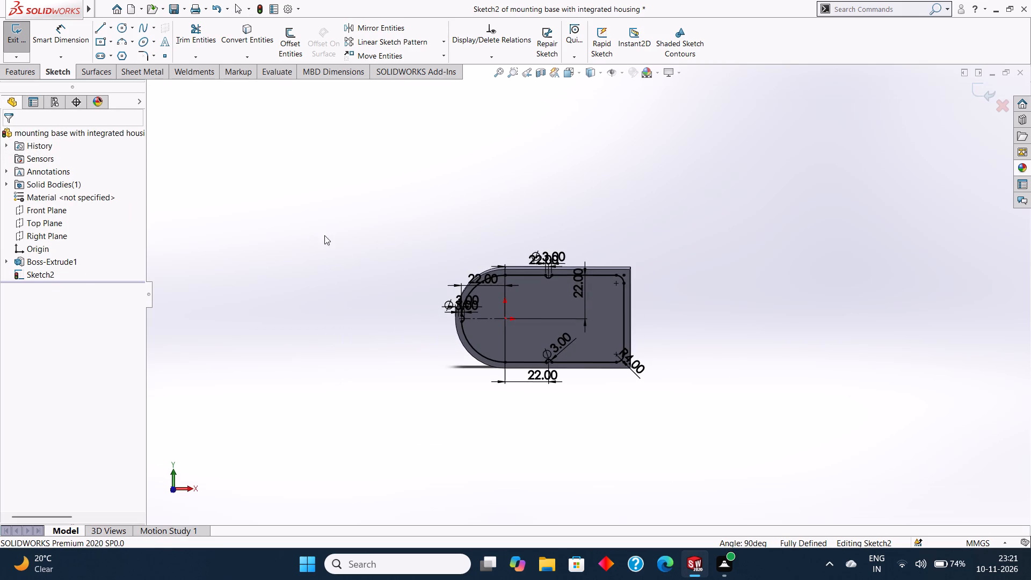
click(13, 67)
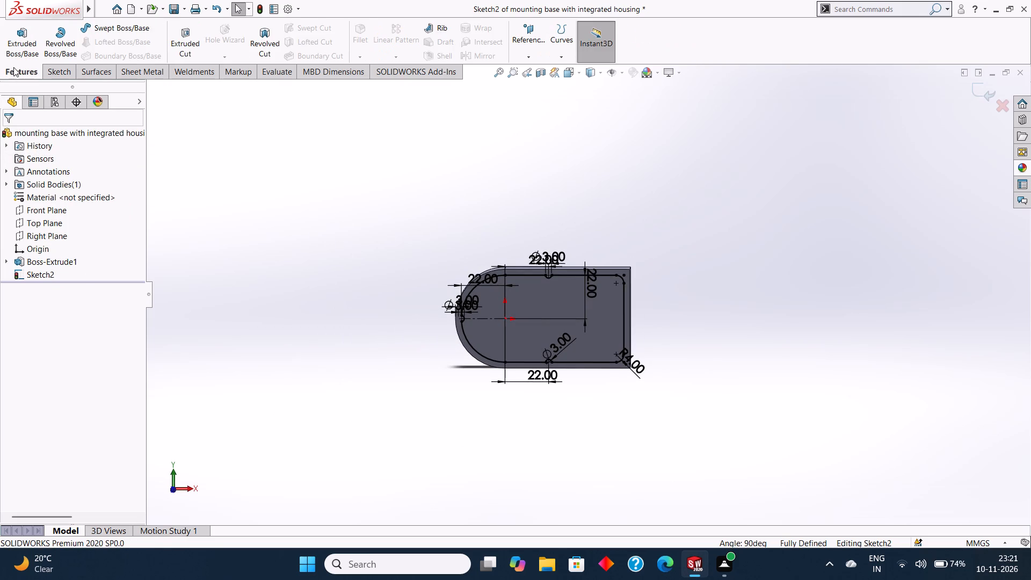
click(178, 41)
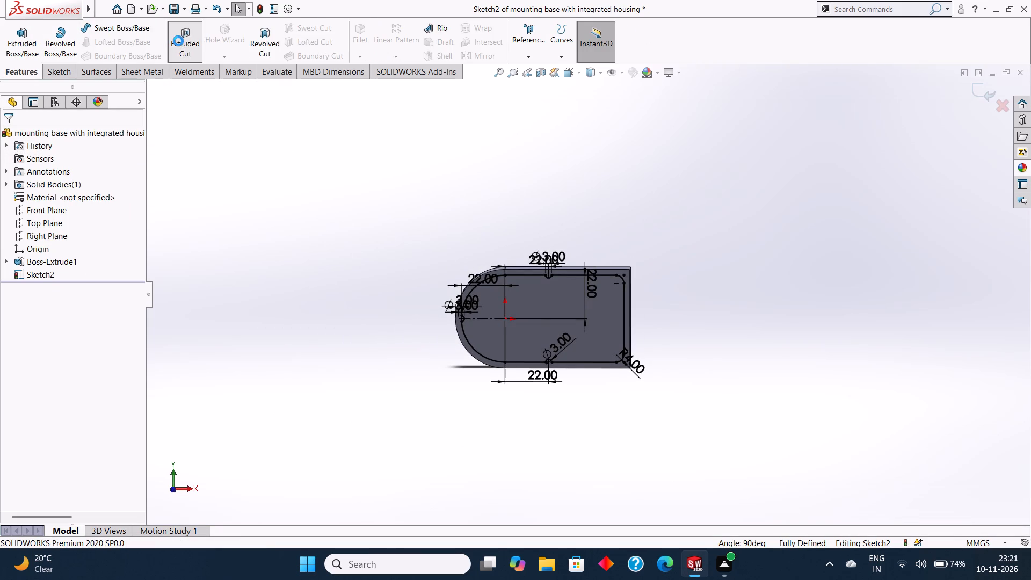
middle_drag(272, 167, 282, 119)
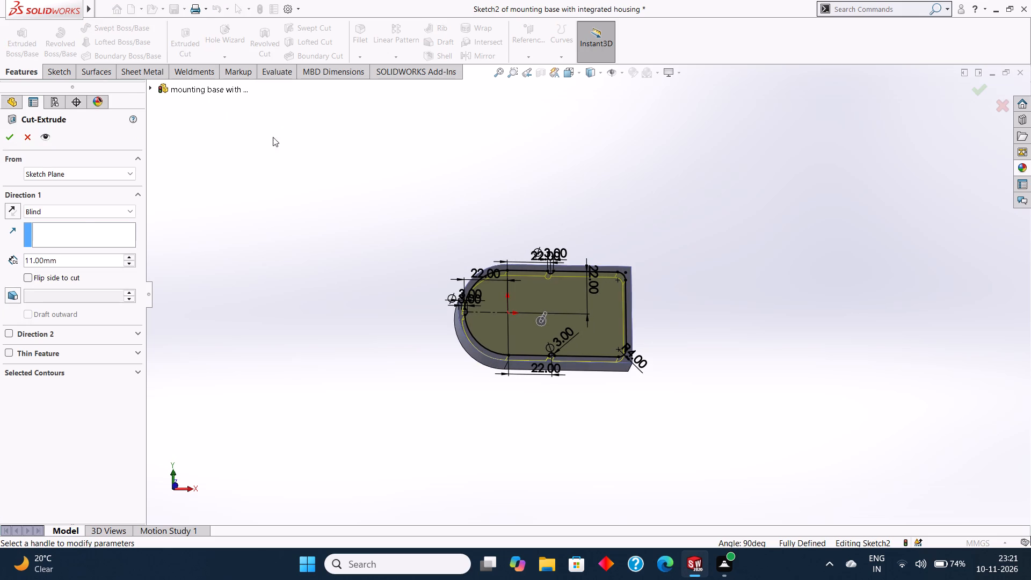
click(15, 143)
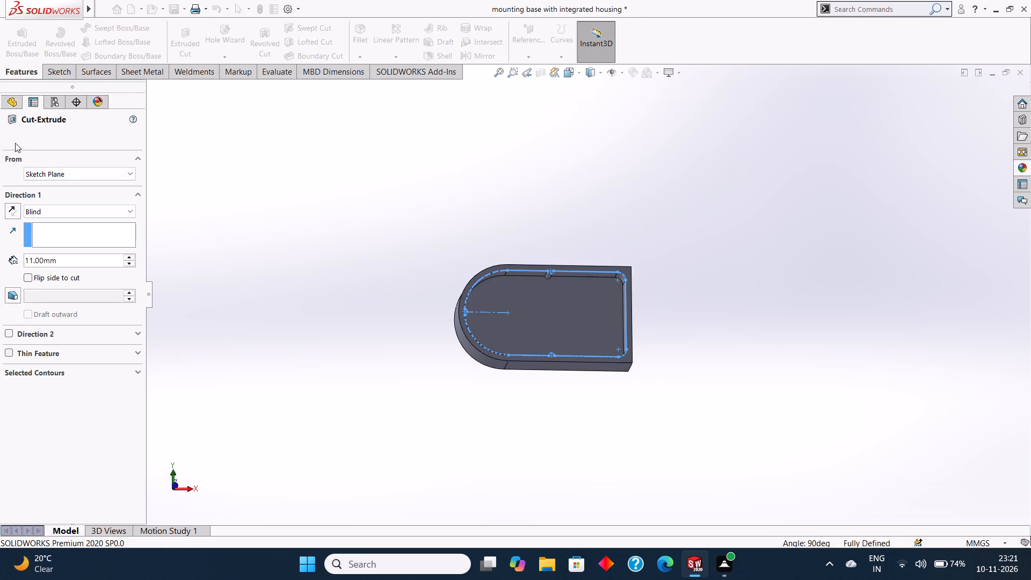
click(242, 169)
Examine the pocket, its three notches and its rounded corners from several angles and distances.
middle_drag(452, 197, 446, 149)
middle_drag(465, 200, 471, 179)
scroll(471, 179, up, 1)
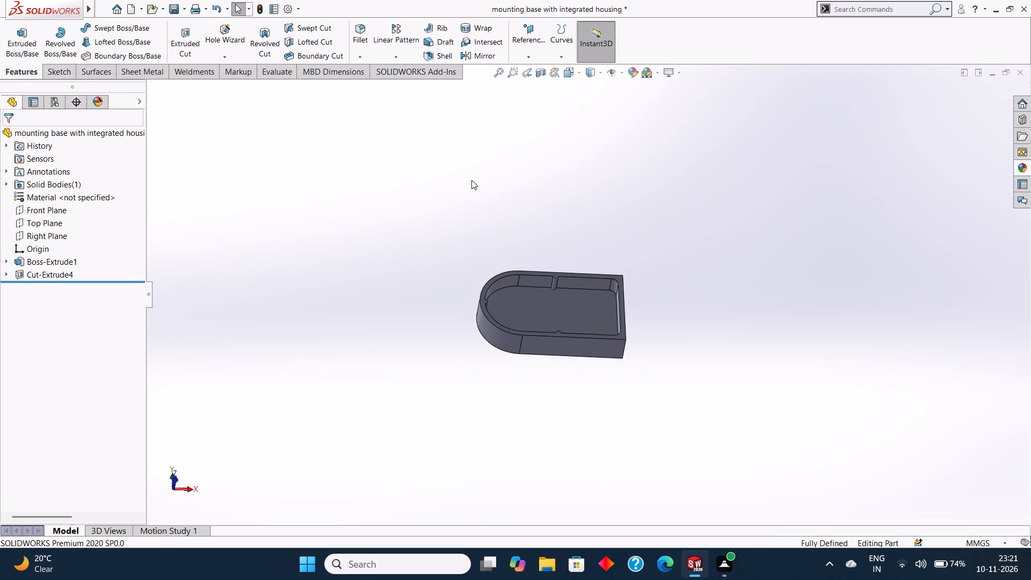
middle_drag(471, 180, 472, 203)
middle_drag(464, 196, 451, 196)
scroll(451, 192, up, 1)
middle_drag(451, 192, 462, 202)
middle_drag(462, 202, 470, 215)
middle_drag(468, 211, 469, 221)
middle_drag(469, 220, 464, 229)
middle_drag(467, 225, 467, 226)
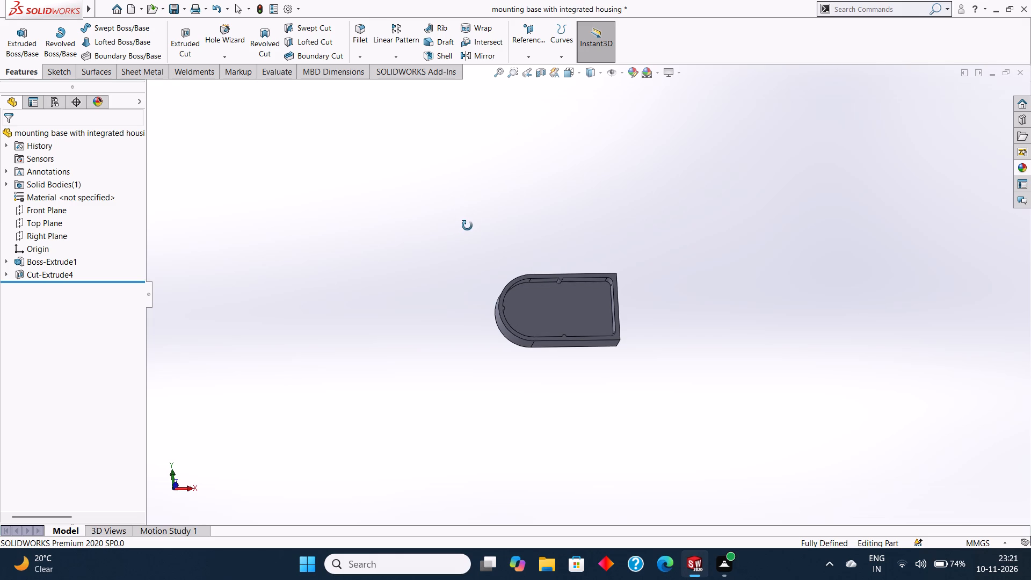
middle_drag(467, 226, 458, 230)
middle_drag(472, 230, 452, 230)
middle_drag(492, 237, 493, 252)
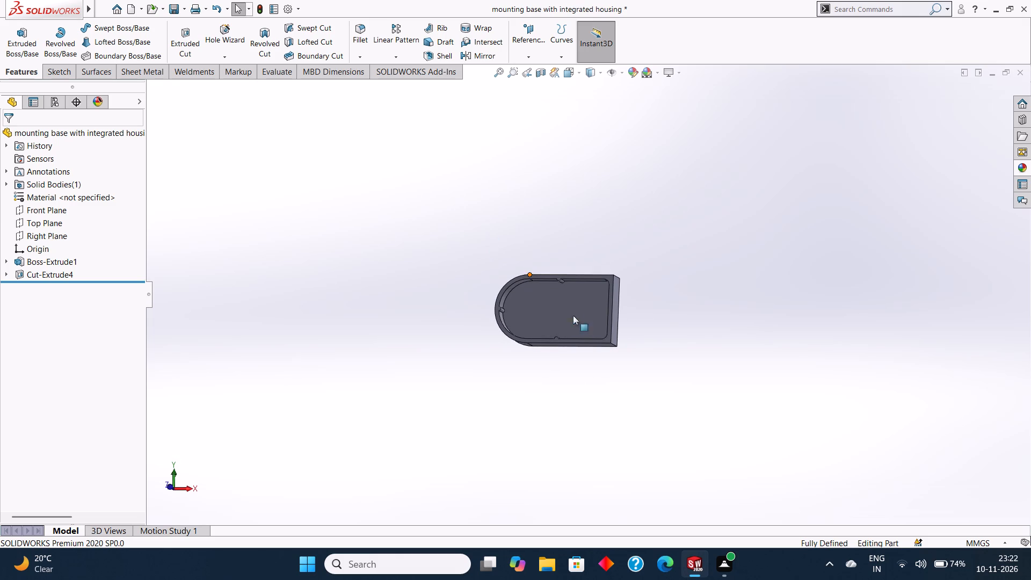
scroll(575, 334, down, 7)
middle_drag(553, 347, 565, 314)
middle_drag(565, 311, 565, 316)
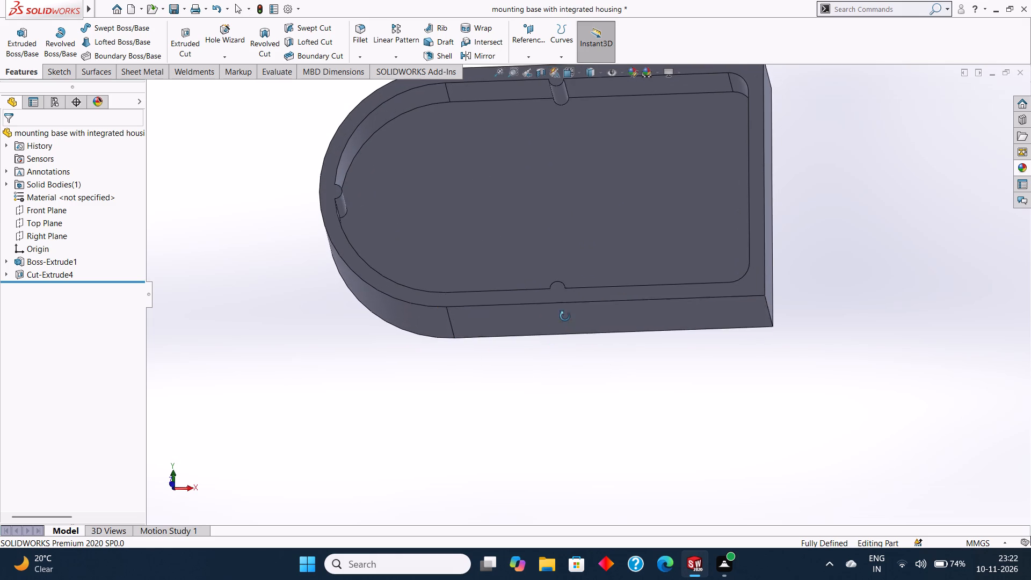
middle_drag(565, 316, 569, 326)
middle_drag(567, 325, 568, 338)
scroll(564, 332, up, 2)
middle_drag(563, 329, 565, 340)
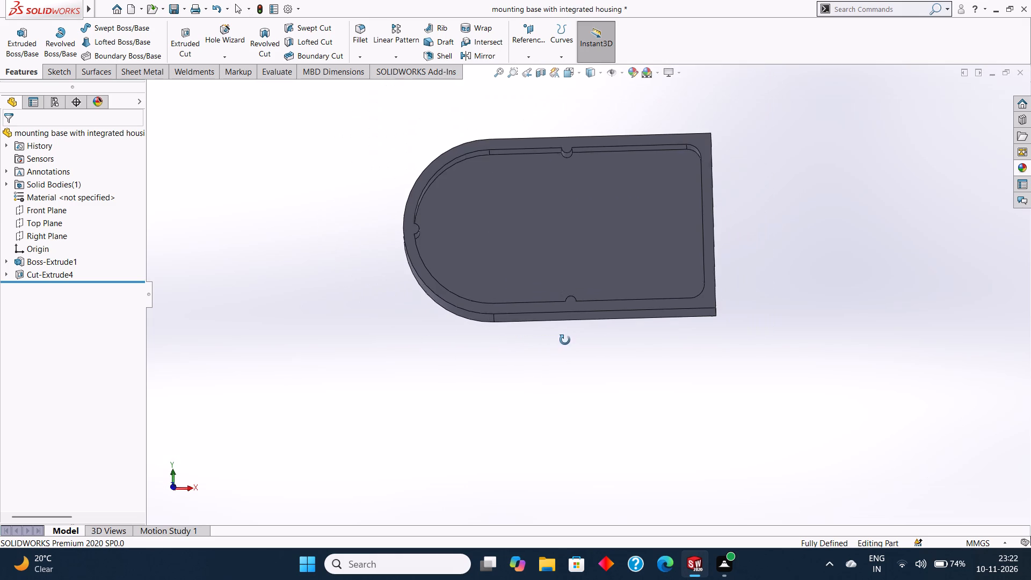
middle_drag(565, 340, 565, 342)
middle_drag(563, 326, 565, 337)
scroll(757, 188, down, 1)
middle_drag(757, 188, 754, 197)
middle_drag(312, 140, 324, 150)
middle_click(325, 153)
middle_drag(321, 150, 326, 163)
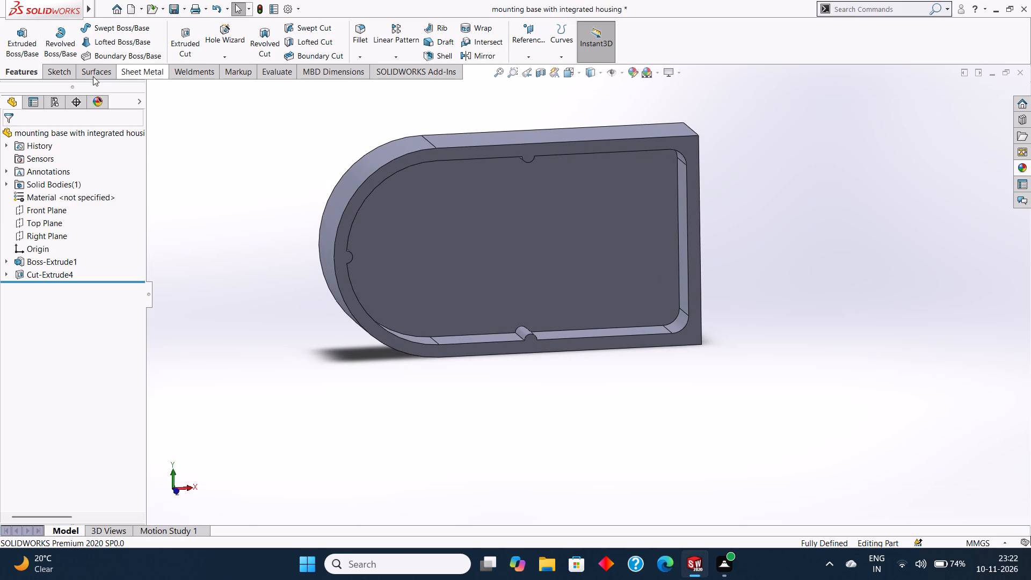
Fillet the two outer vertical corner edges at the straight end of the base with a 2 mm radius.
click(57, 70)
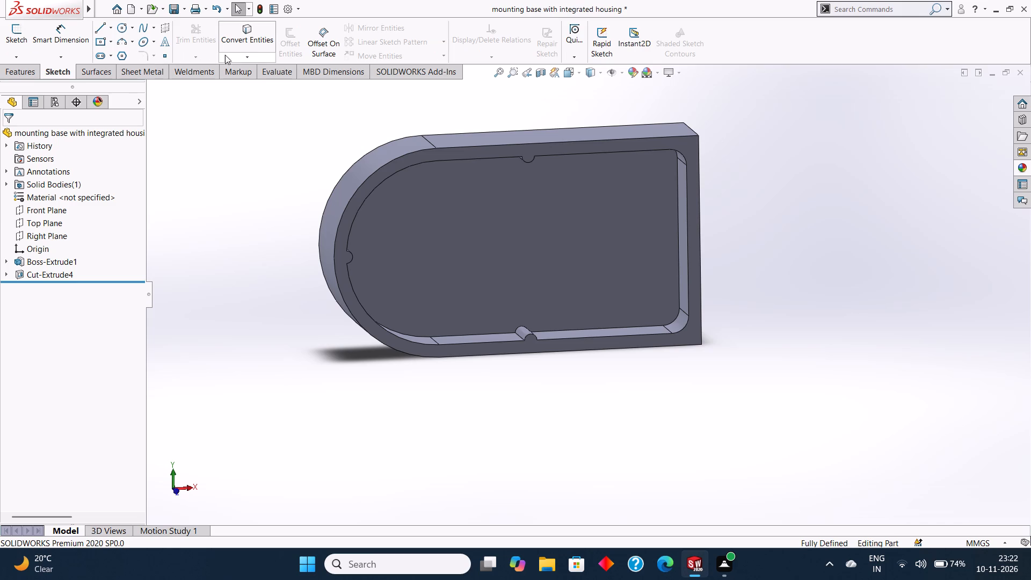
click(29, 76)
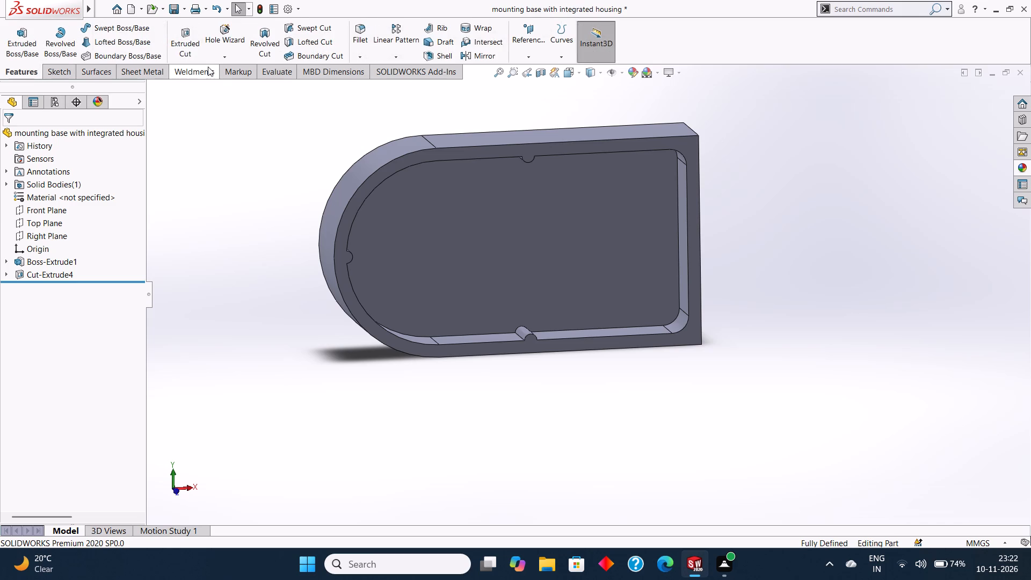
click(360, 55)
click(374, 67)
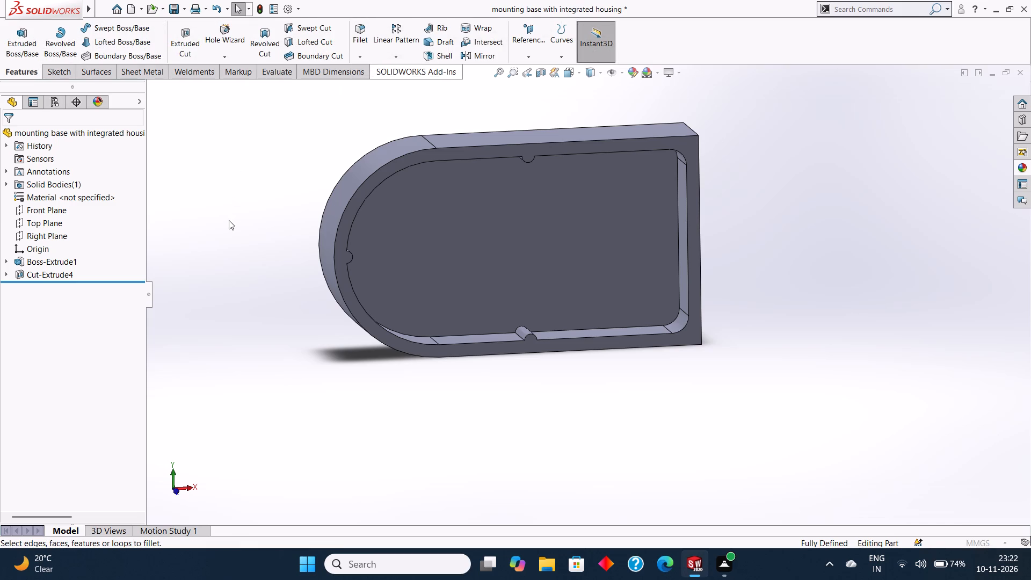
middle_drag(237, 242, 235, 170)
middle_drag(261, 173, 255, 168)
scroll(255, 169, up, 1)
middle_click(247, 191)
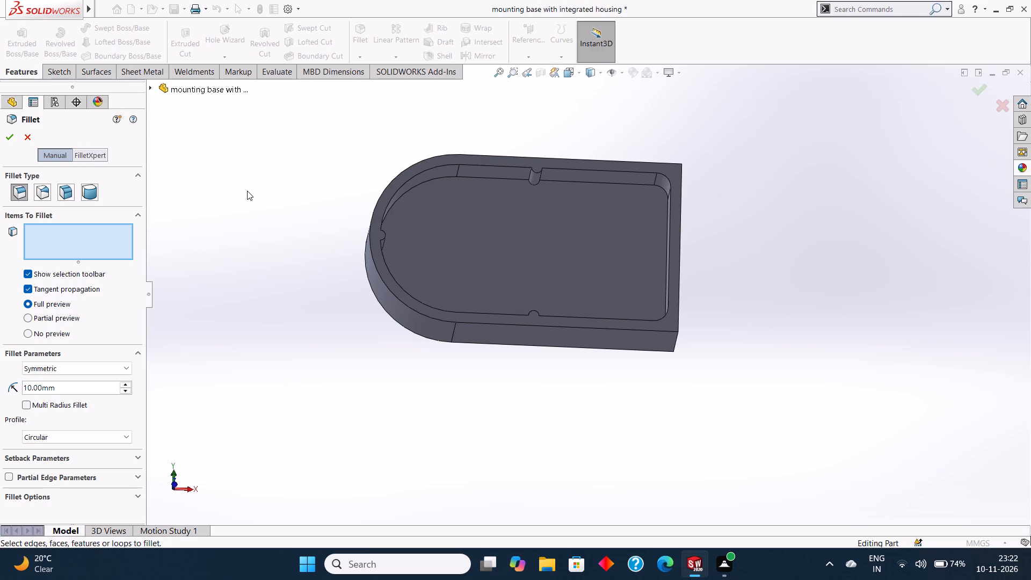
click(57, 385)
drag(85, 386, 25, 384)
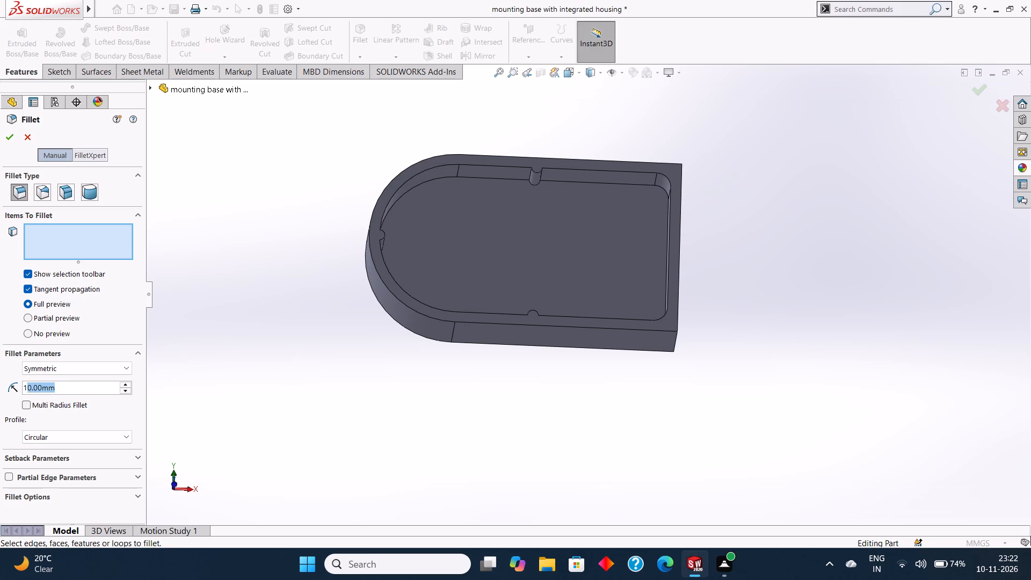
drag(25, 384, 0, 380)
key(BackSpace)
key(2)
key(Return)
middle_drag(278, 446, 267, 452)
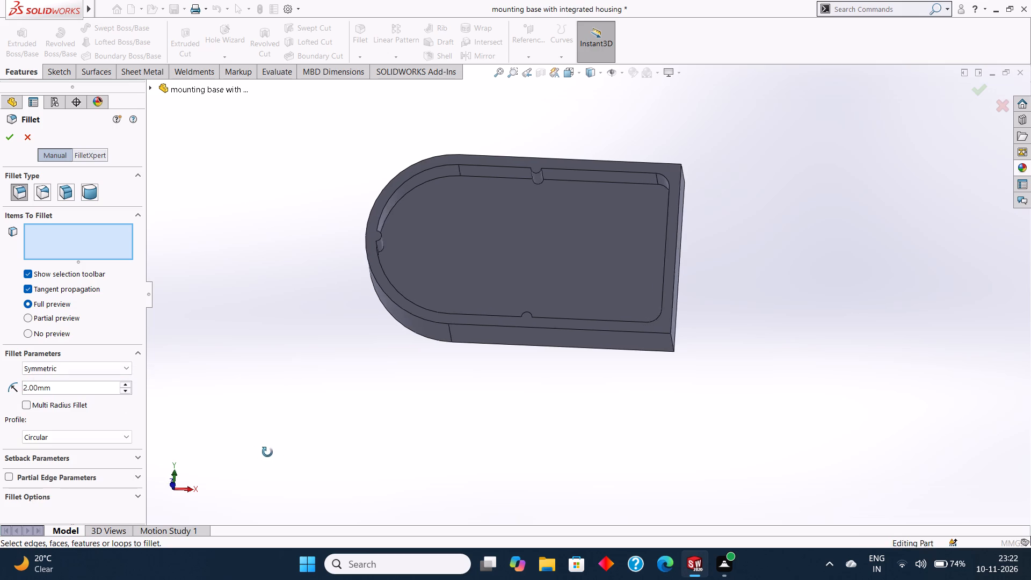
middle_drag(267, 452, 259, 451)
middle_drag(735, 323, 694, 354)
middle_drag(699, 226, 689, 247)
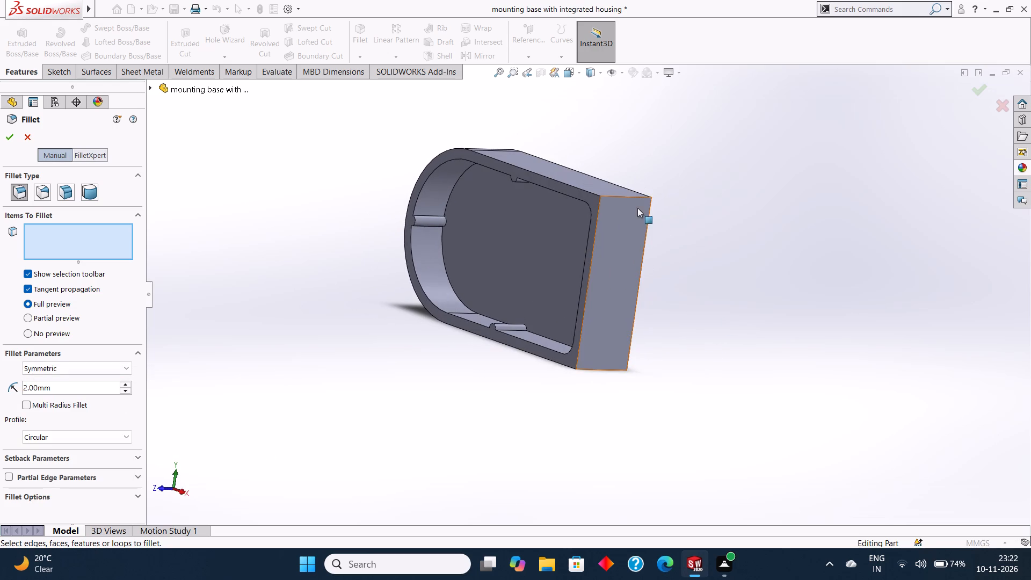
click(627, 195)
middle_drag(718, 340, 731, 200)
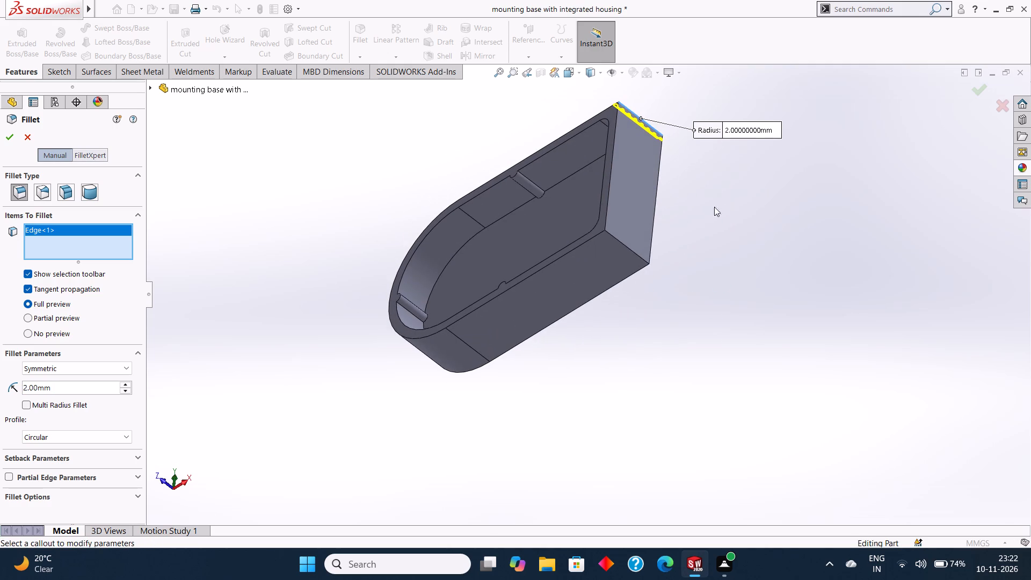
click(626, 247)
middle_drag(830, 201, 830, 214)
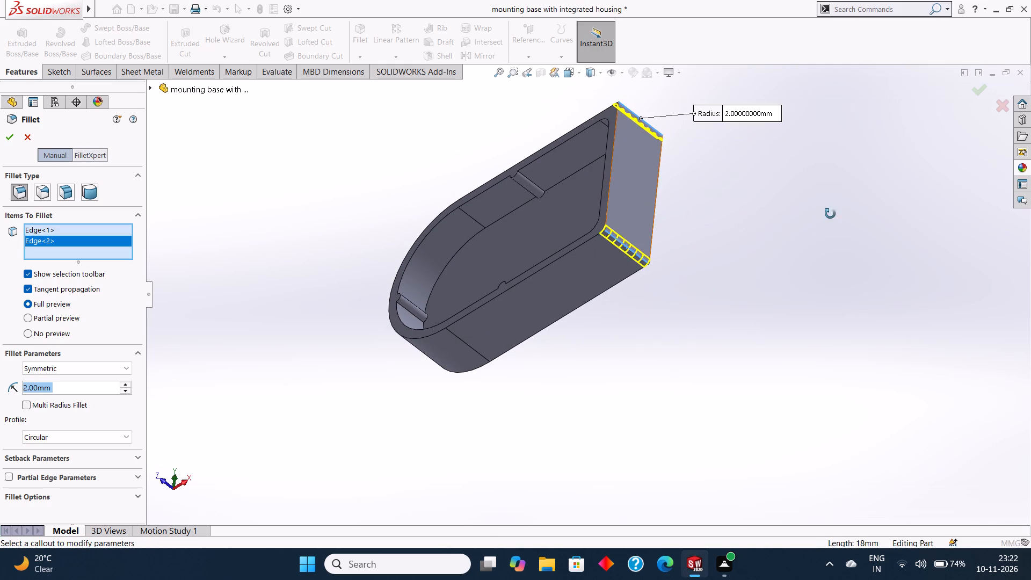
middle_drag(830, 214, 840, 275)
middle_drag(799, 255, 810, 263)
middle_drag(811, 260, 804, 263)
middle_drag(795, 259, 826, 259)
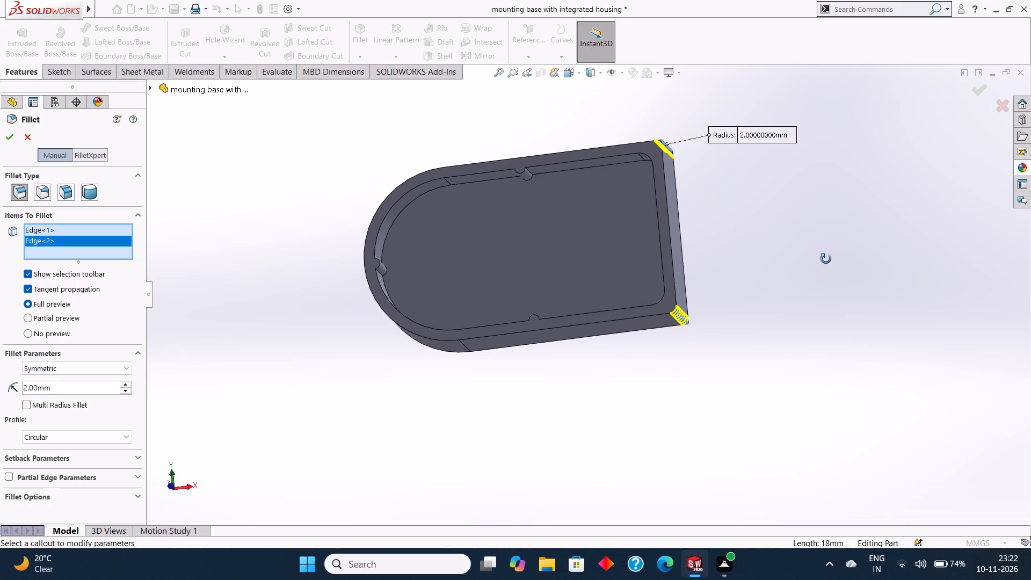
middle_drag(826, 259, 831, 256)
click(9, 141)
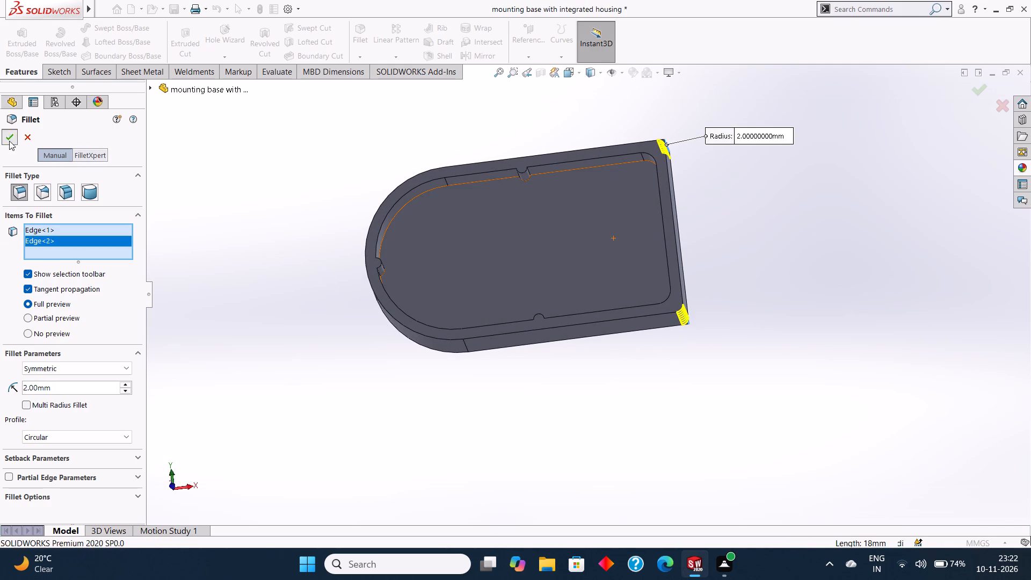
click(478, 400)
Examine the base's filleted outer corners, the pocket walls and the three notches from several angles.
middle_drag(477, 400, 474, 414)
middle_click(470, 412)
middle_drag(469, 412, 461, 414)
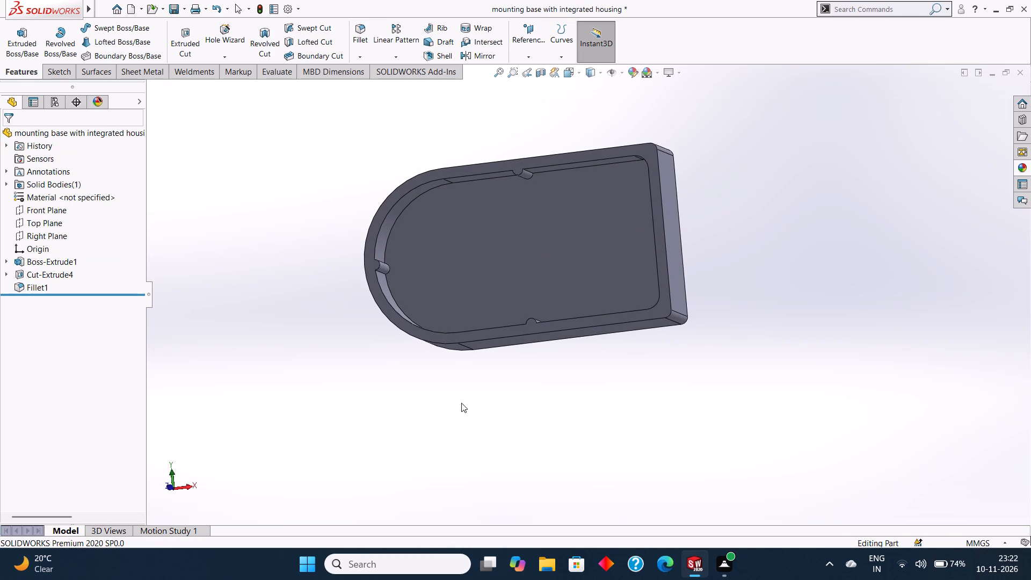
middle_click(461, 402)
middle_drag(469, 404, 469, 411)
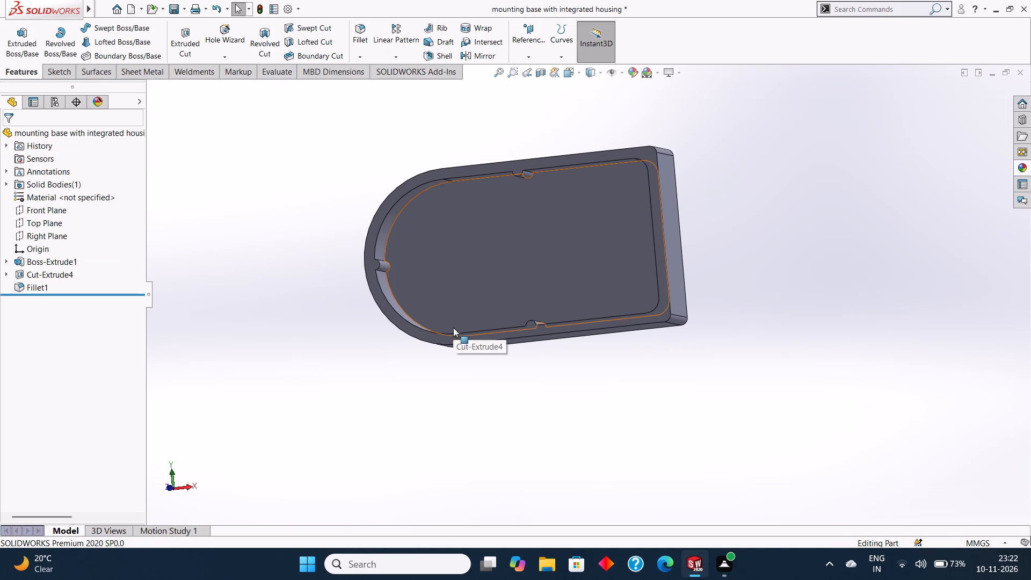
middle_drag(452, 335, 488, 352)
middle_drag(489, 351, 469, 351)
middle_drag(509, 344, 502, 351)
middle_drag(563, 343, 548, 353)
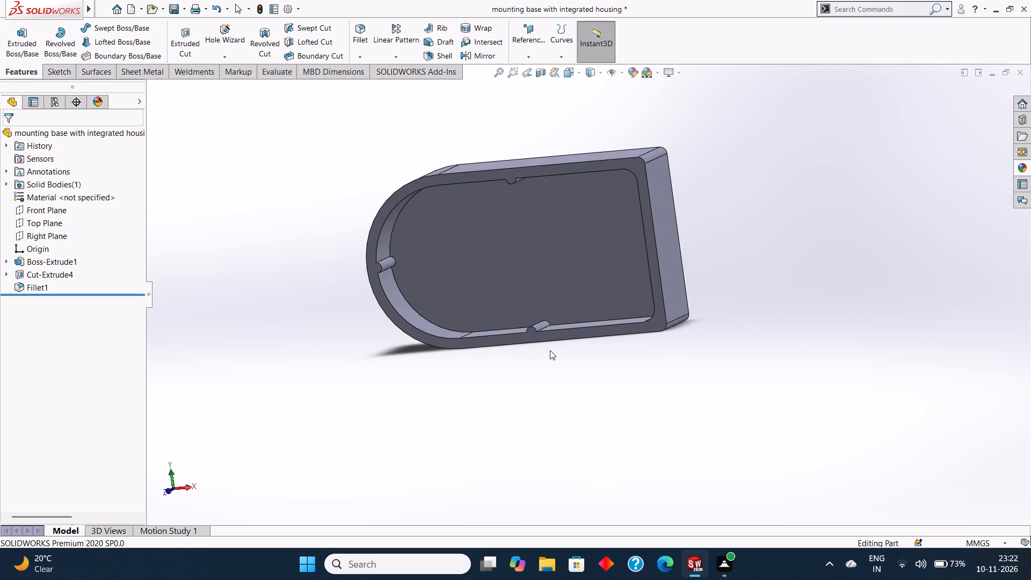
middle_drag(550, 350, 570, 355)
scroll(572, 353, up, 1)
middle_drag(572, 353, 584, 346)
middle_click(584, 345)
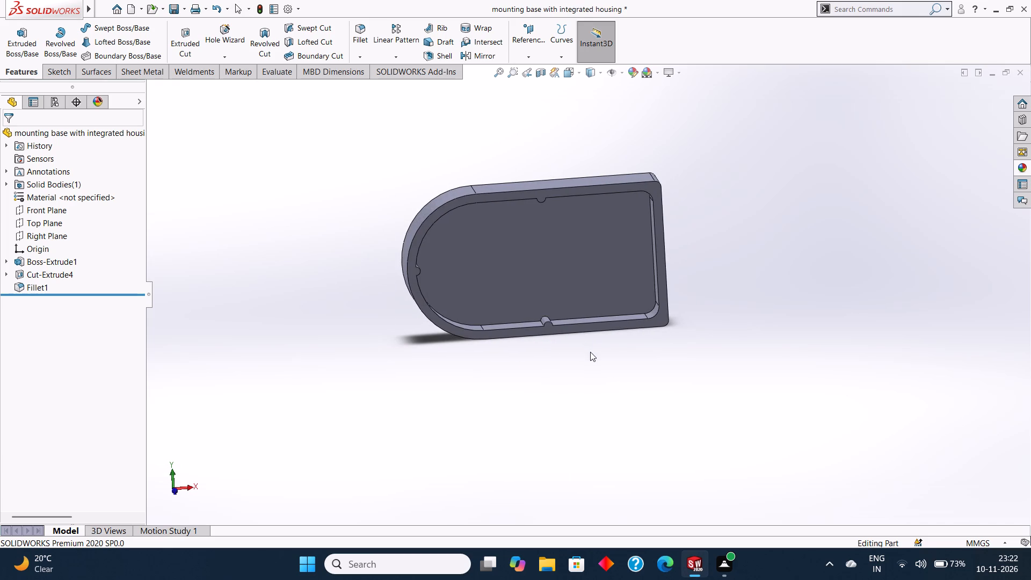
middle_drag(590, 352, 580, 351)
middle_drag(580, 350, 585, 350)
middle_drag(589, 352, 561, 357)
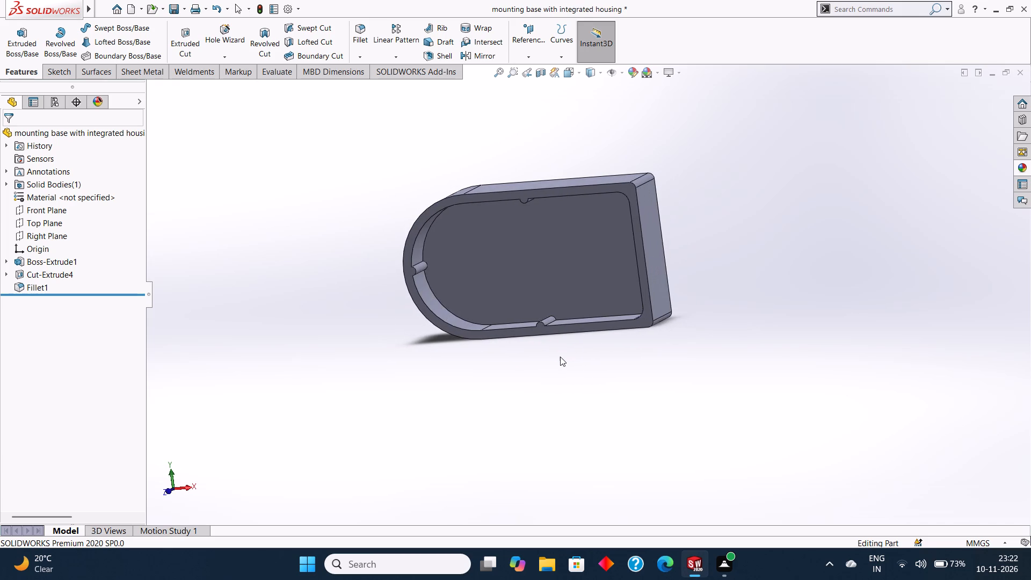
middle_drag(560, 357, 589, 350)
middle_click(589, 350)
middle_click(593, 350)
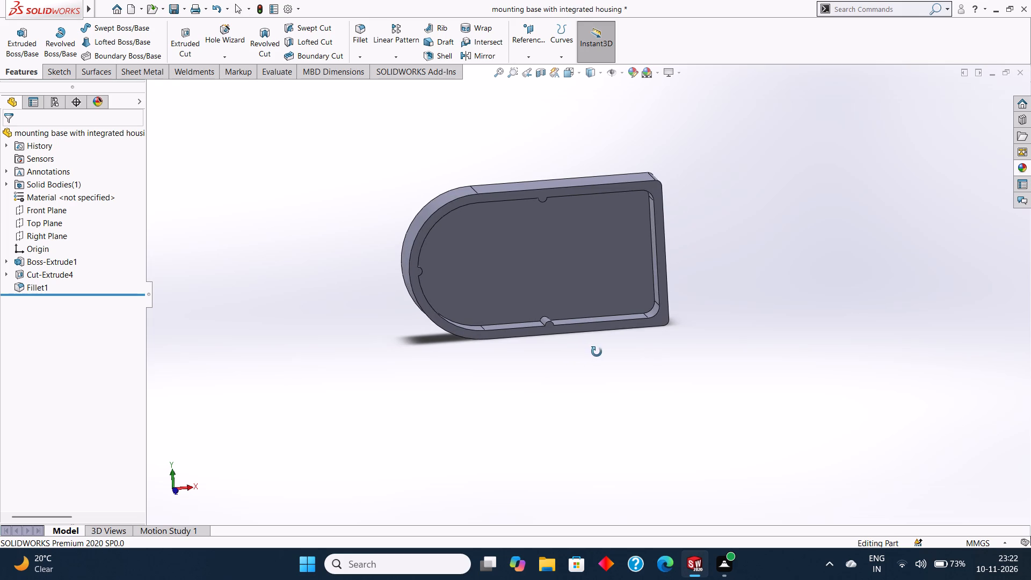
middle_drag(600, 353, 587, 352)
middle_drag(583, 349, 591, 352)
middle_drag(589, 352, 586, 352)
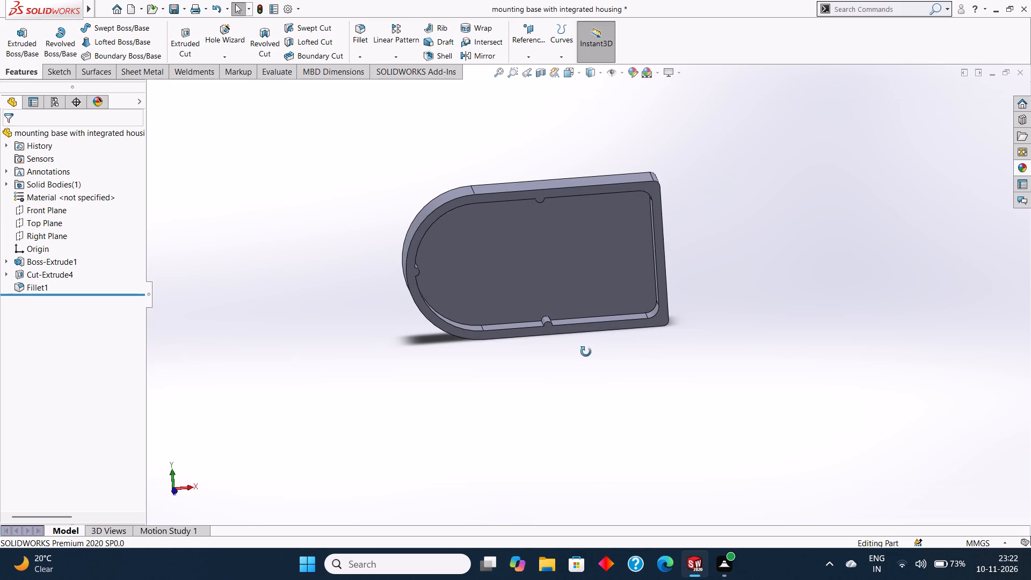
middle_drag(586, 352, 573, 352)
middle_drag(573, 351, 587, 350)
middle_click(587, 350)
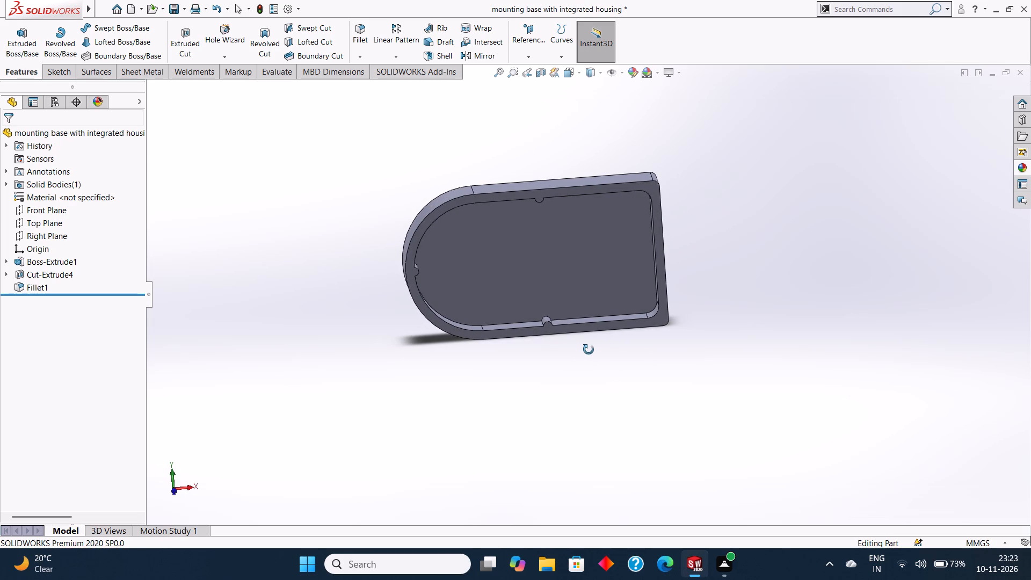
middle_drag(587, 347, 579, 348)
middle_drag(579, 347, 591, 345)
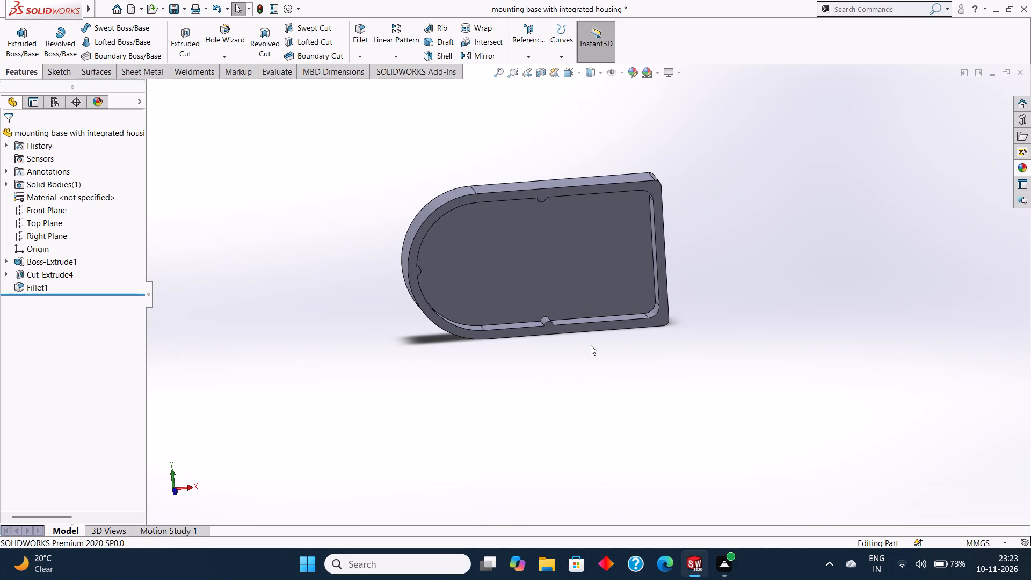
middle_click(591, 345)
middle_click(594, 349)
middle_click(595, 351)
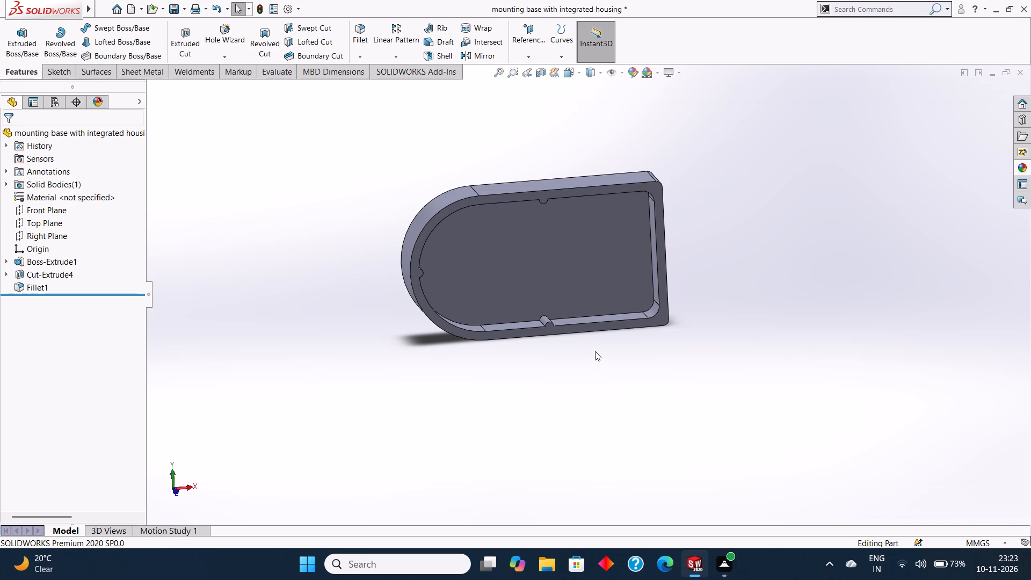
middle_drag(595, 350, 597, 358)
middle_click(597, 352)
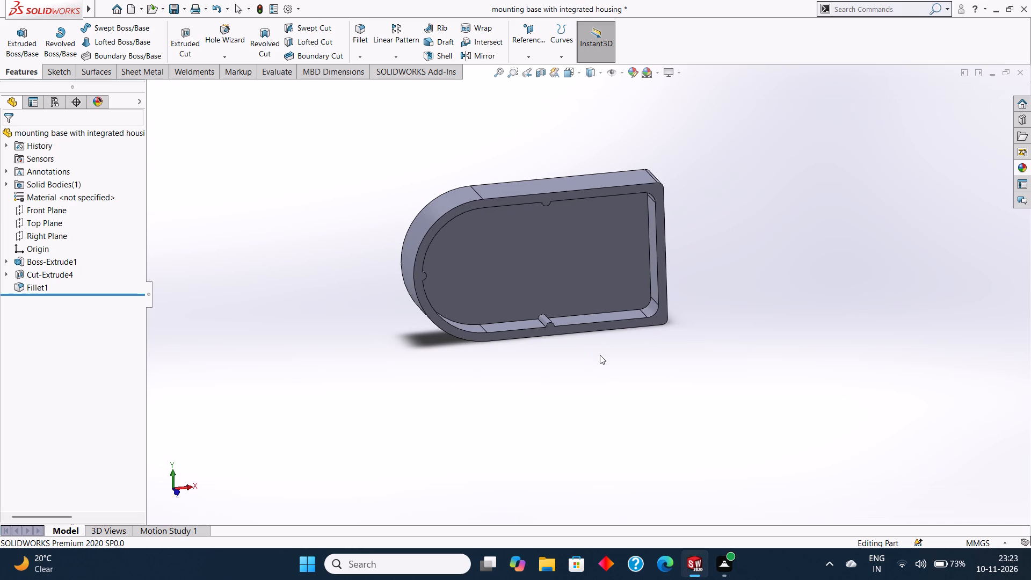
middle_click(600, 355)
middle_click(605, 356)
middle_drag(608, 357, 575, 334)
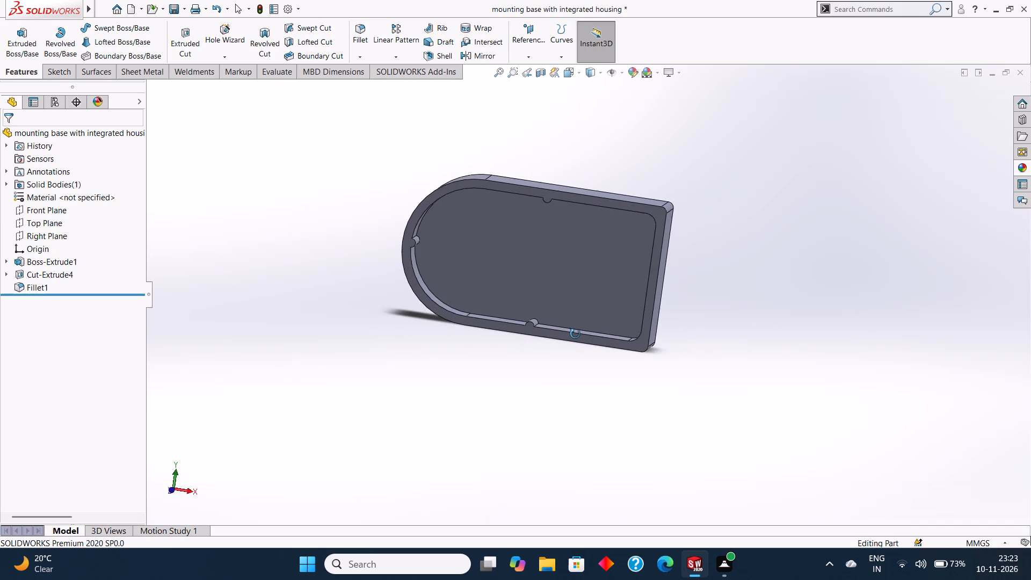
middle_drag(575, 334, 597, 336)
middle_drag(597, 334, 606, 348)
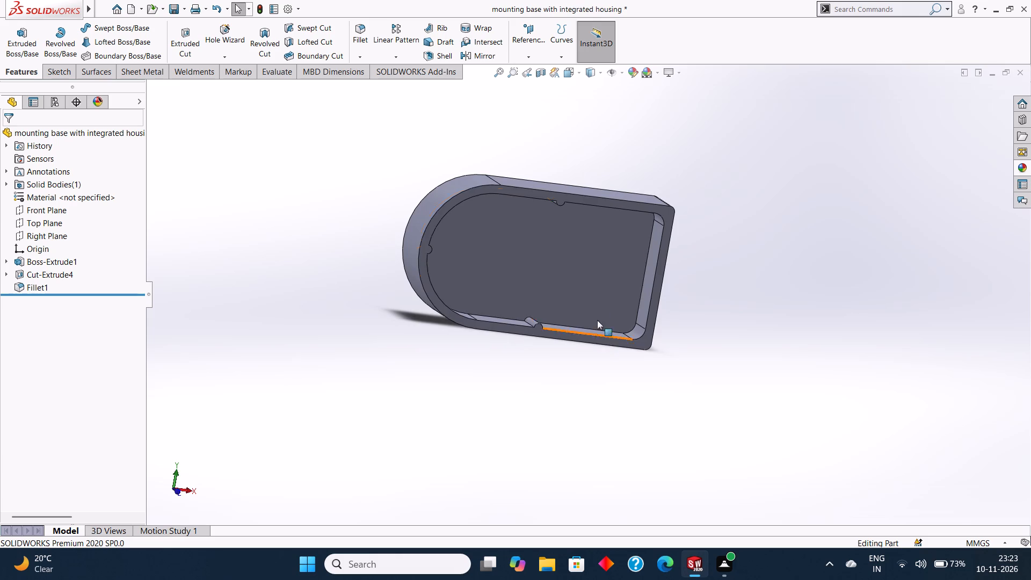
middle_drag(583, 280, 587, 295)
middle_drag(583, 286, 570, 279)
middle_drag(564, 272, 564, 279)
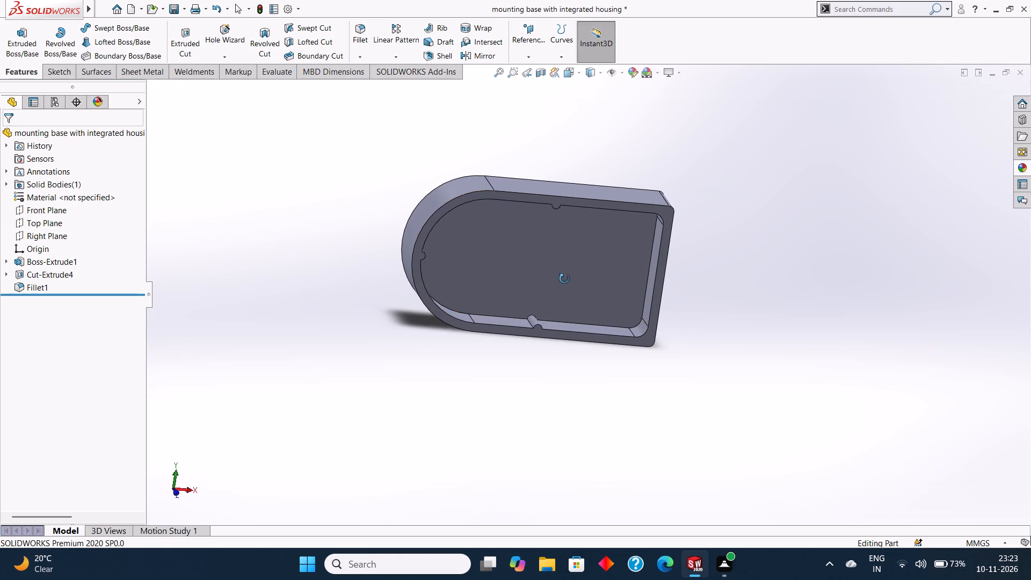
middle_drag(564, 279, 567, 284)
middle_drag(565, 280, 568, 287)
middle_drag(568, 287, 557, 267)
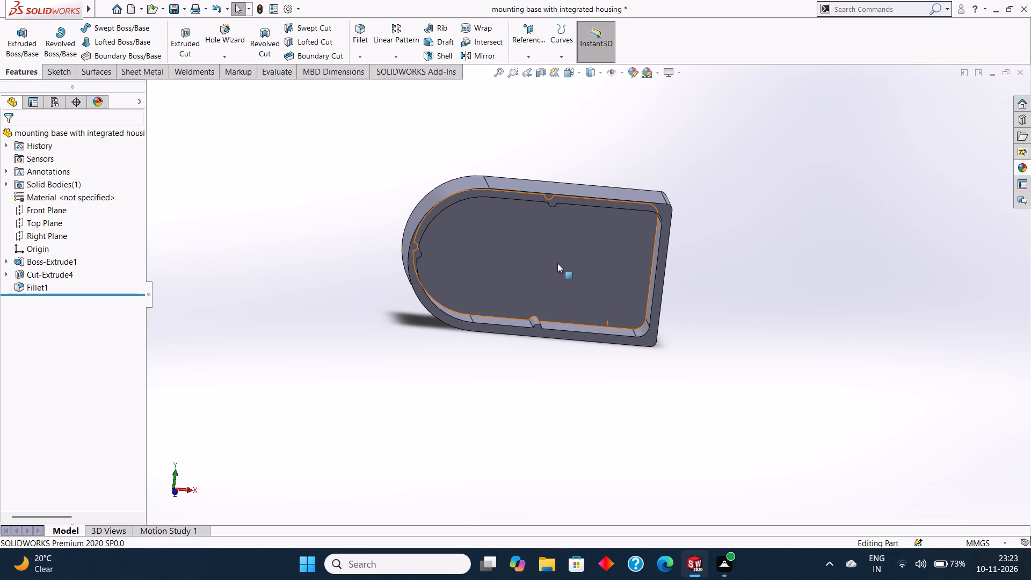
middle_drag(557, 260, 563, 274)
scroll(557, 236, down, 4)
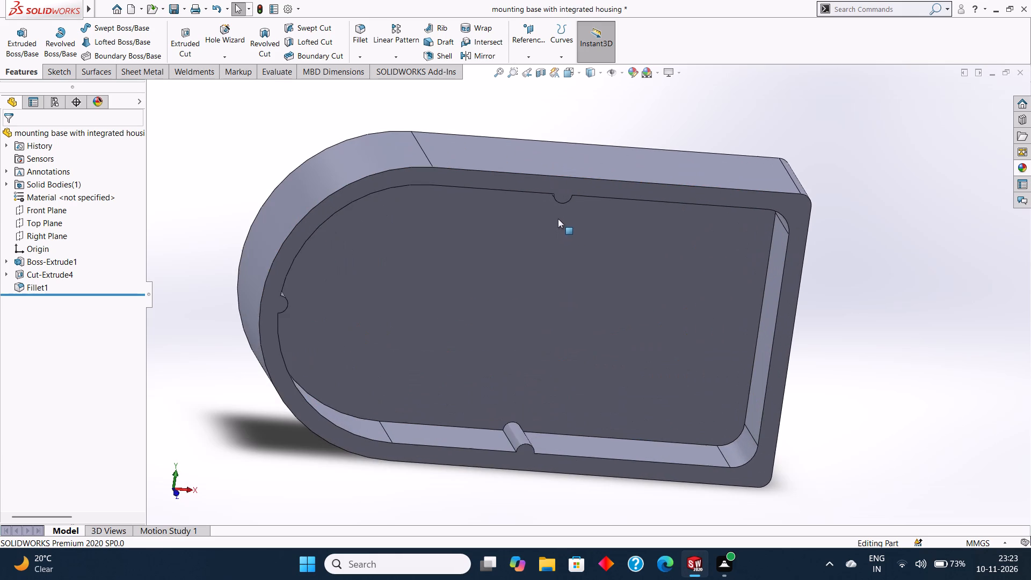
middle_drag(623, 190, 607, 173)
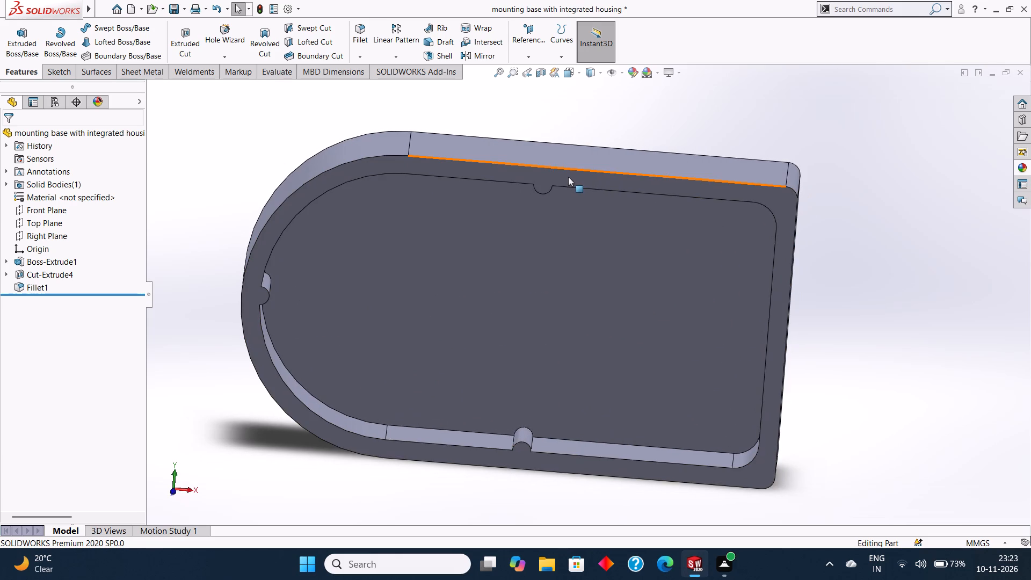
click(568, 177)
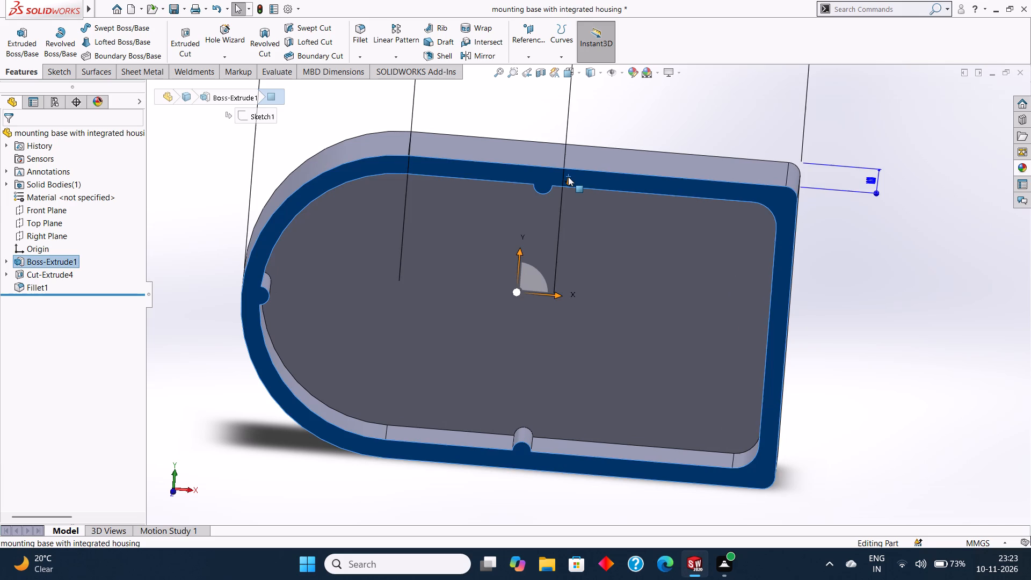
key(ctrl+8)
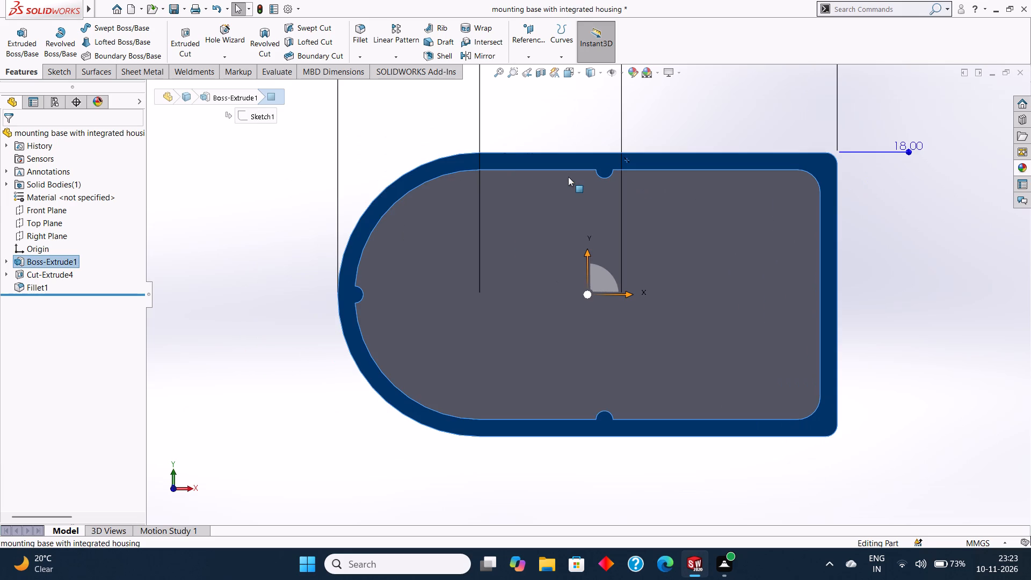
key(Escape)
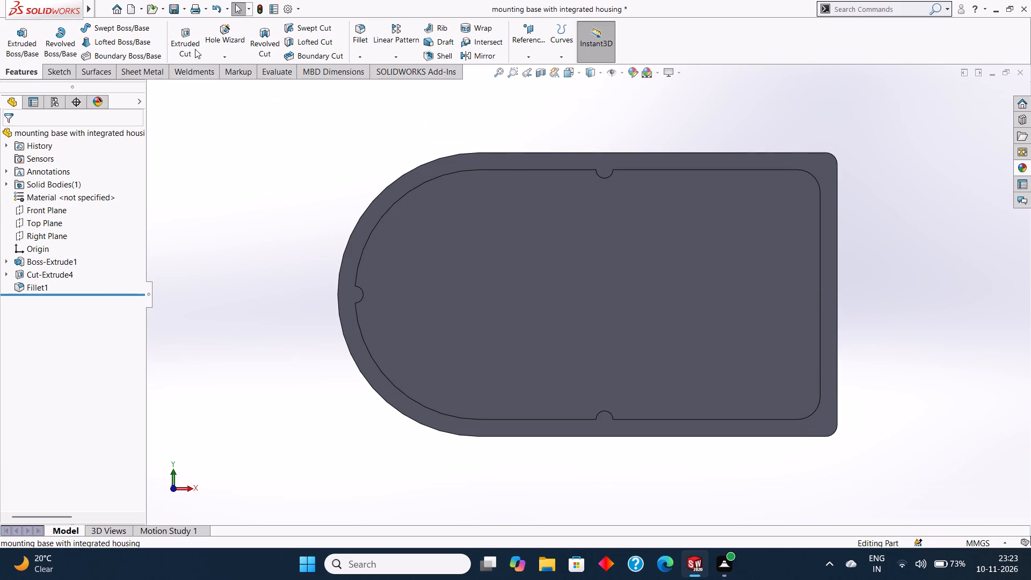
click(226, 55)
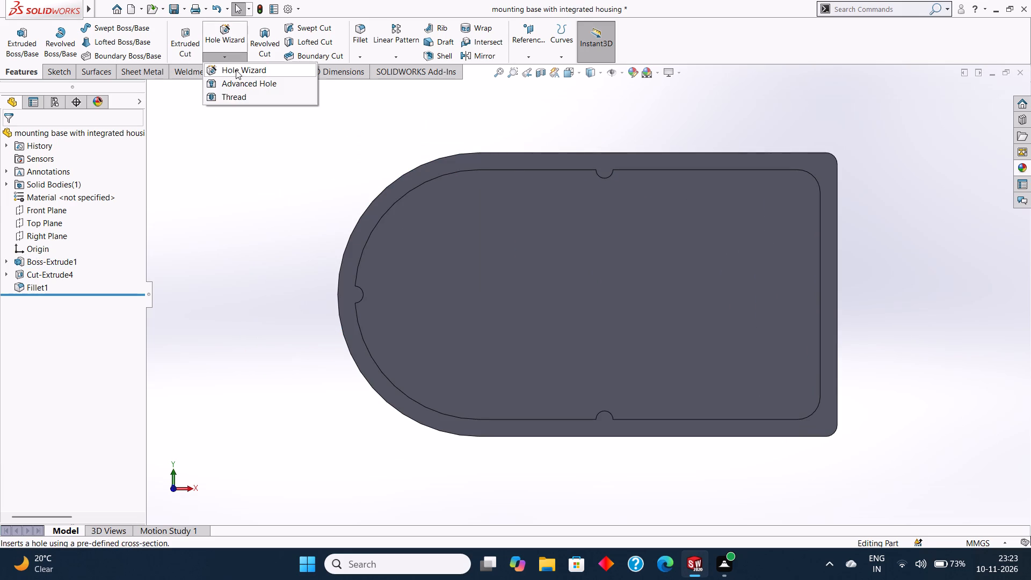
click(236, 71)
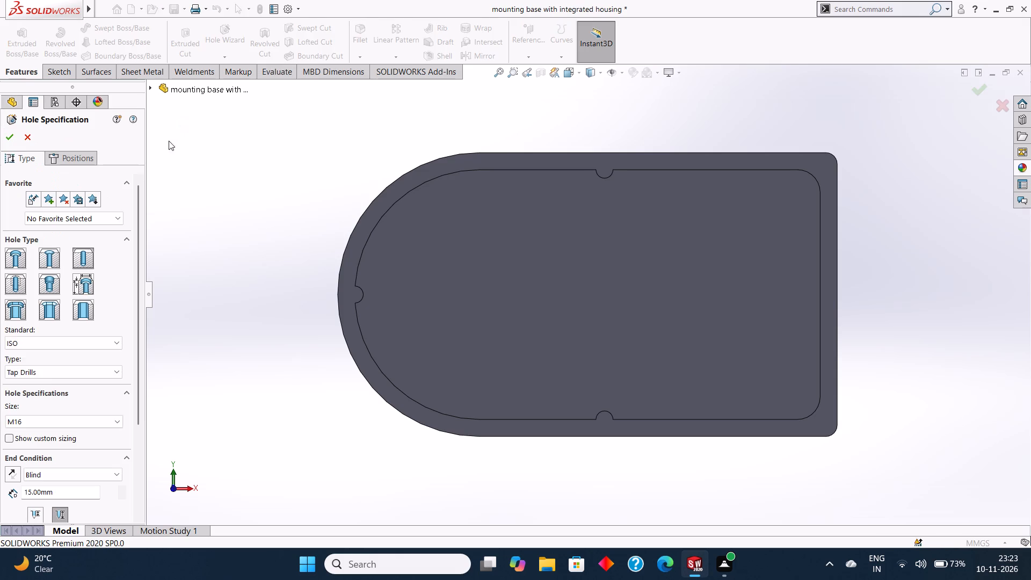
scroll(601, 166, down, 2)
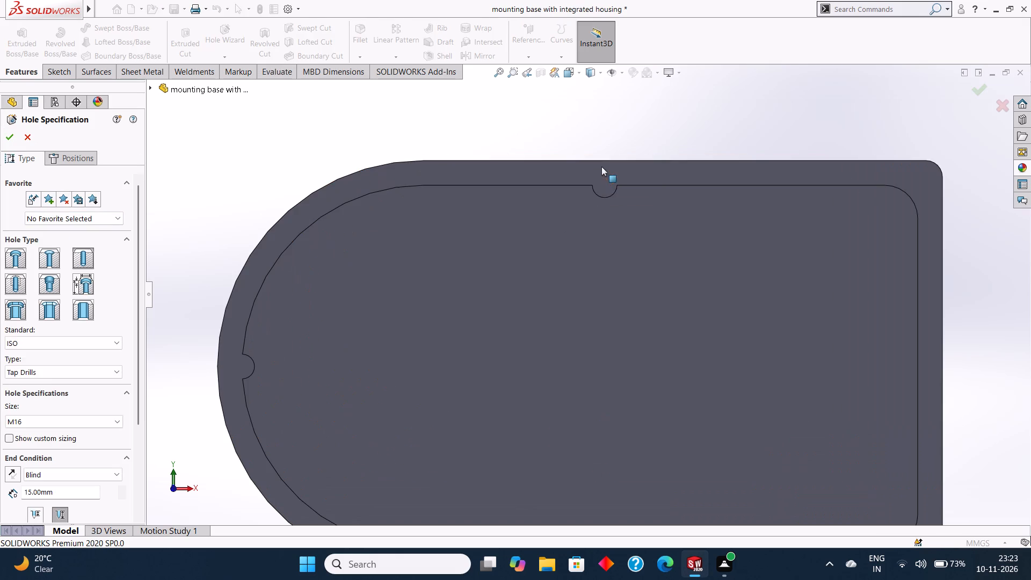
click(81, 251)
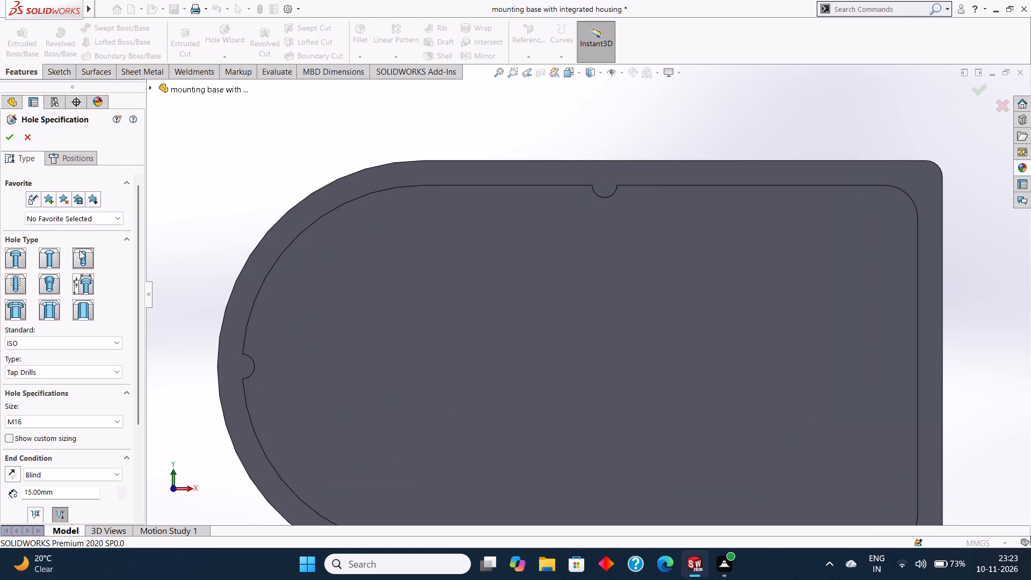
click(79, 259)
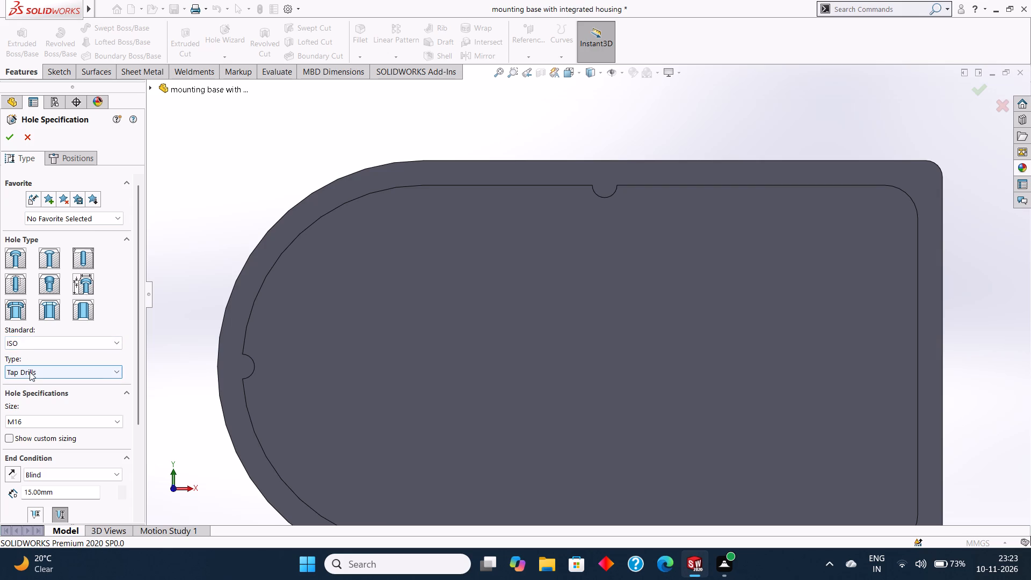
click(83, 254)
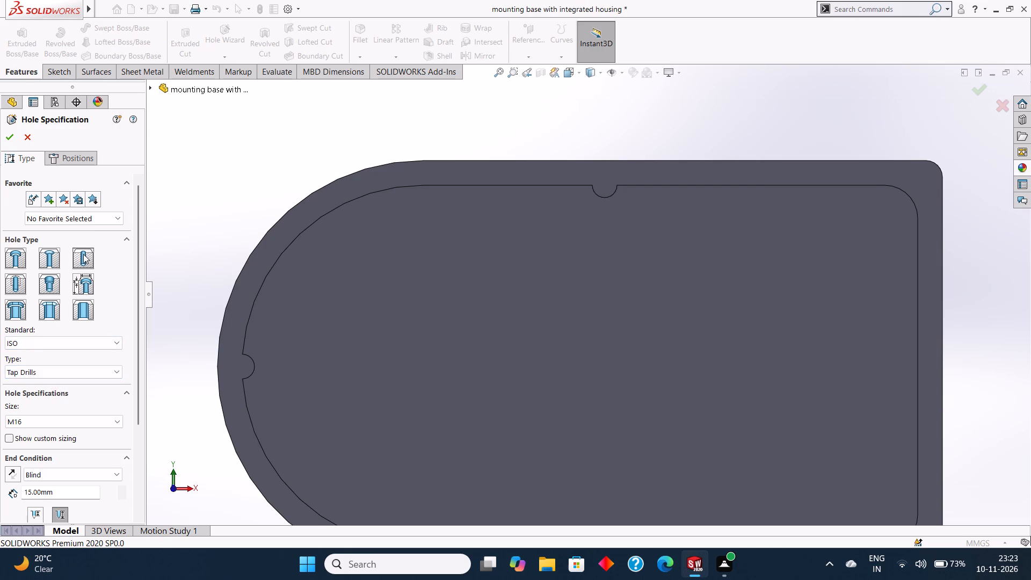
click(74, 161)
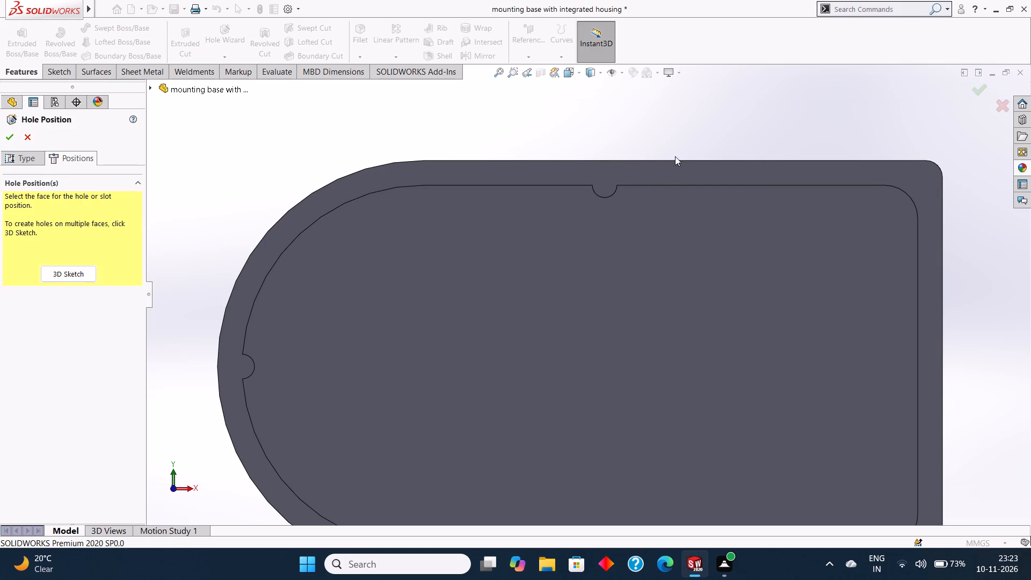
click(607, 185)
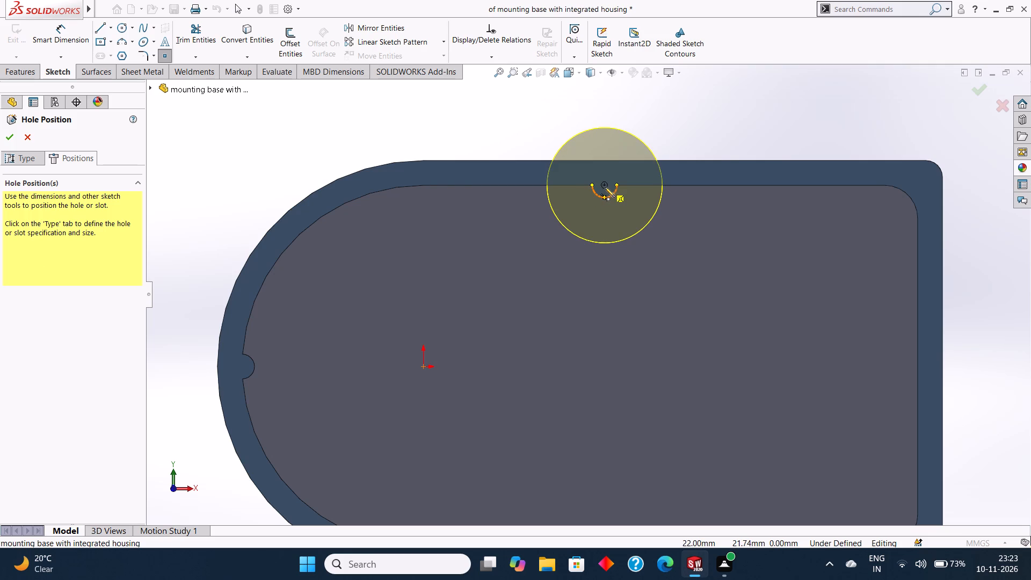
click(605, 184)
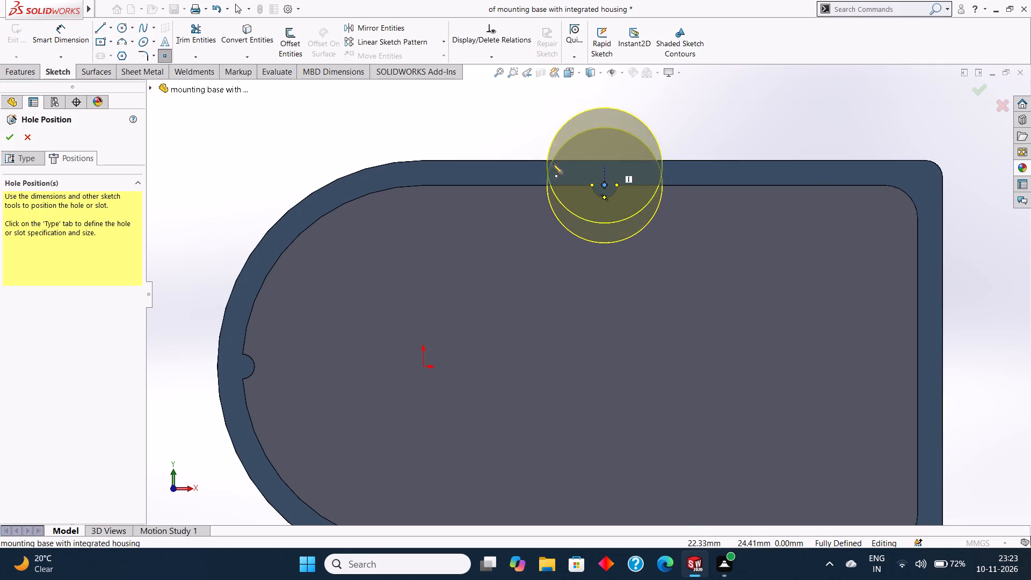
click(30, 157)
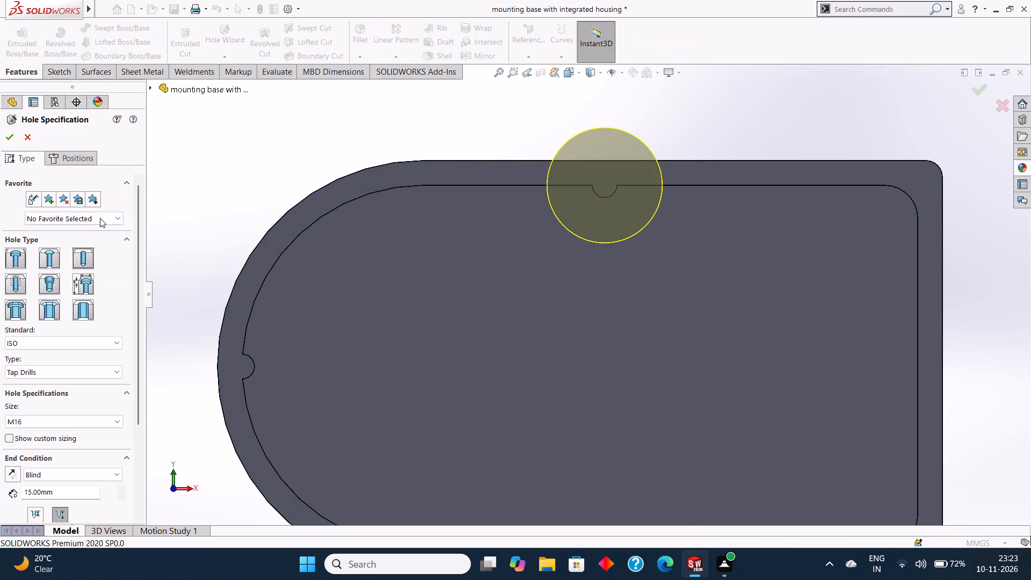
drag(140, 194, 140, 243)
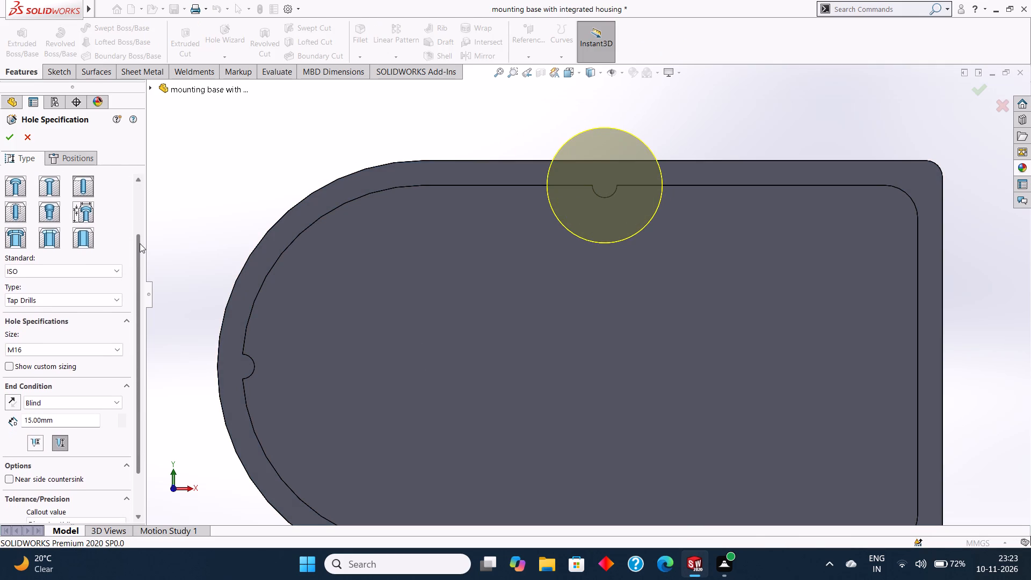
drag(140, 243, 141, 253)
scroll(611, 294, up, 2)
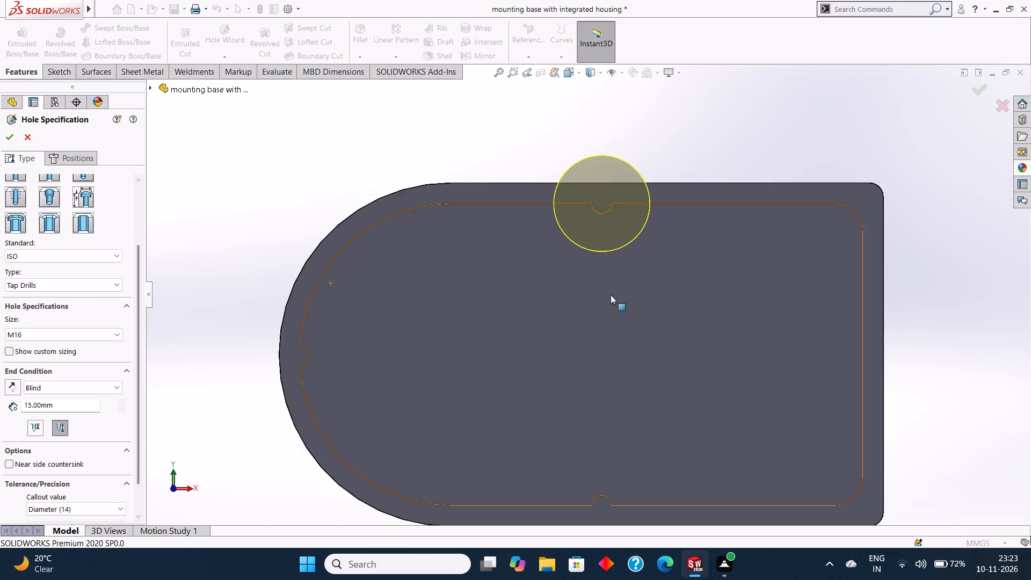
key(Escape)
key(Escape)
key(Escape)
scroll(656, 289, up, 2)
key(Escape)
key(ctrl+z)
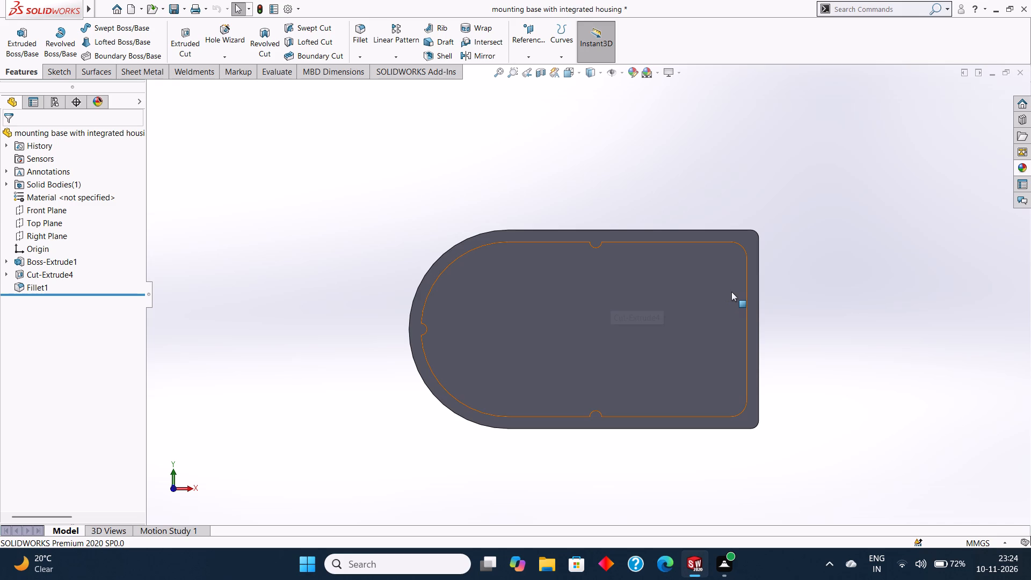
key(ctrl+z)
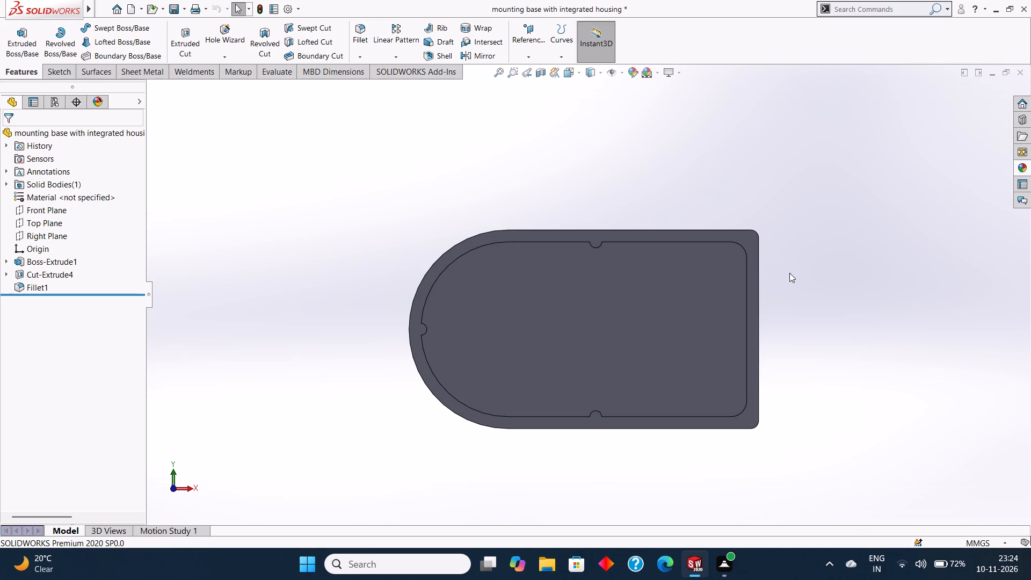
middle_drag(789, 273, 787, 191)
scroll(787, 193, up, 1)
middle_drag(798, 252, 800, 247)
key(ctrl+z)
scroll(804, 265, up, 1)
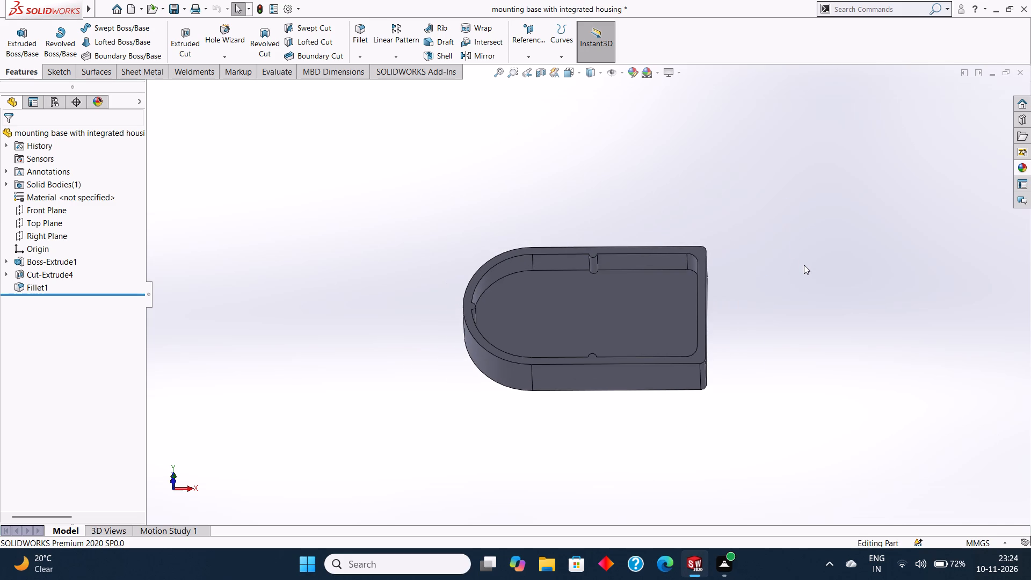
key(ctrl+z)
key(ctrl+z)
Open the pocket cut's sketch and examine its notch and corner dimensions face-on, leaving the sketch unmodified.
middle_drag(829, 257, 820, 279)
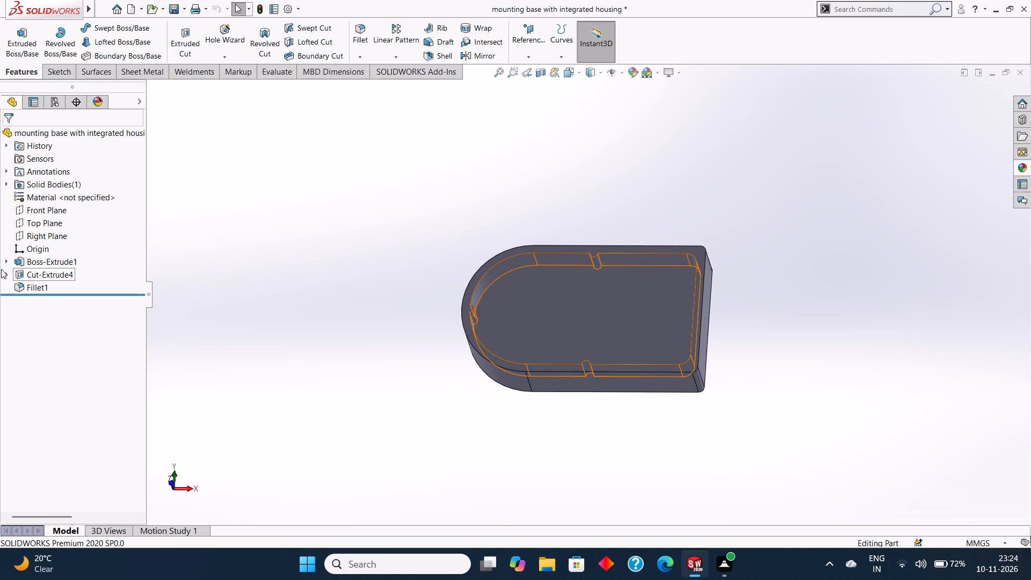
click(8, 273)
click(47, 287)
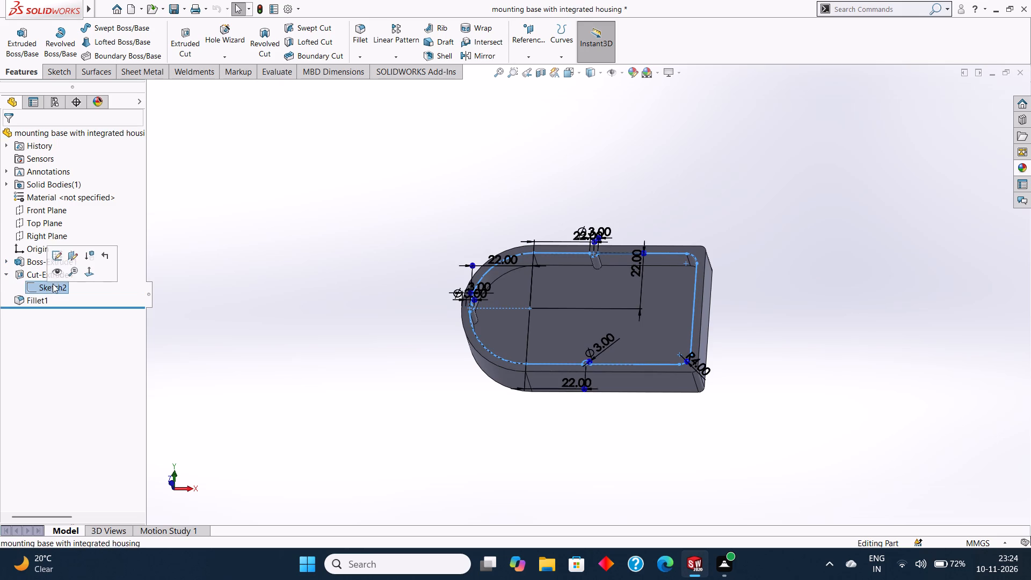
click(60, 250)
middle_drag(773, 259, 781, 286)
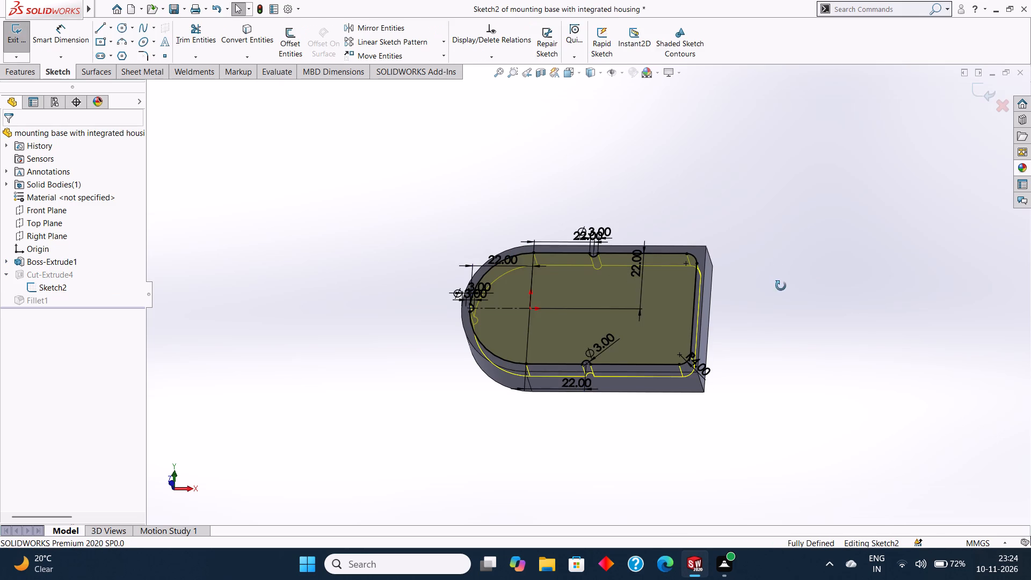
middle_drag(781, 286, 791, 298)
middle_drag(771, 302, 771, 307)
scroll(713, 277, down, 6)
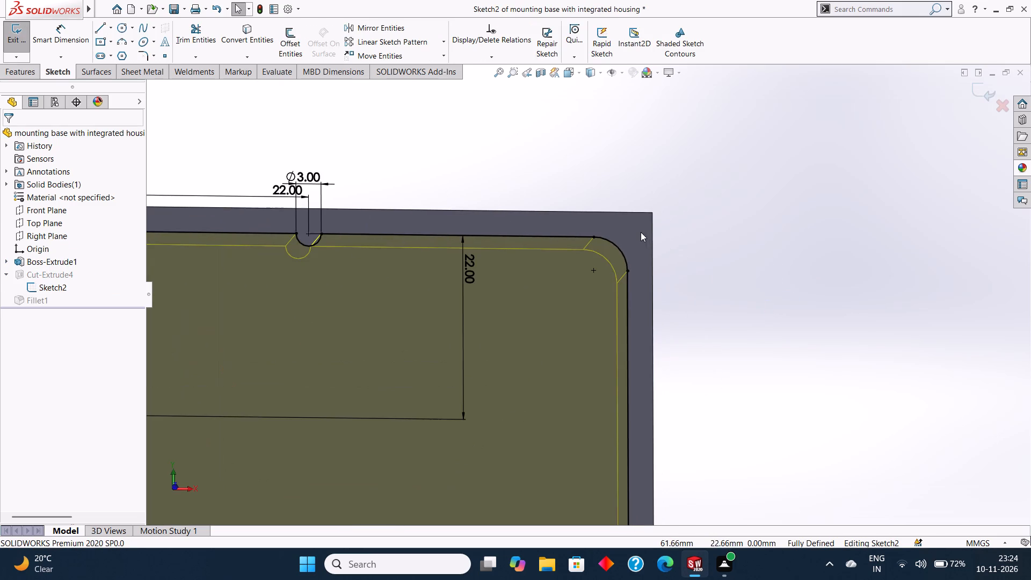
click(641, 232)
key(ctrl+8)
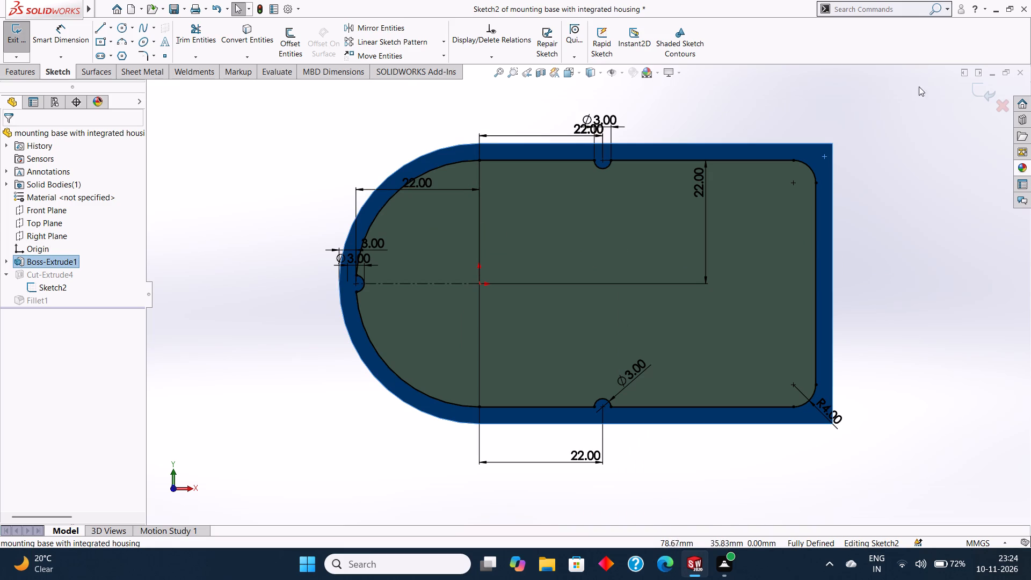
click(977, 90)
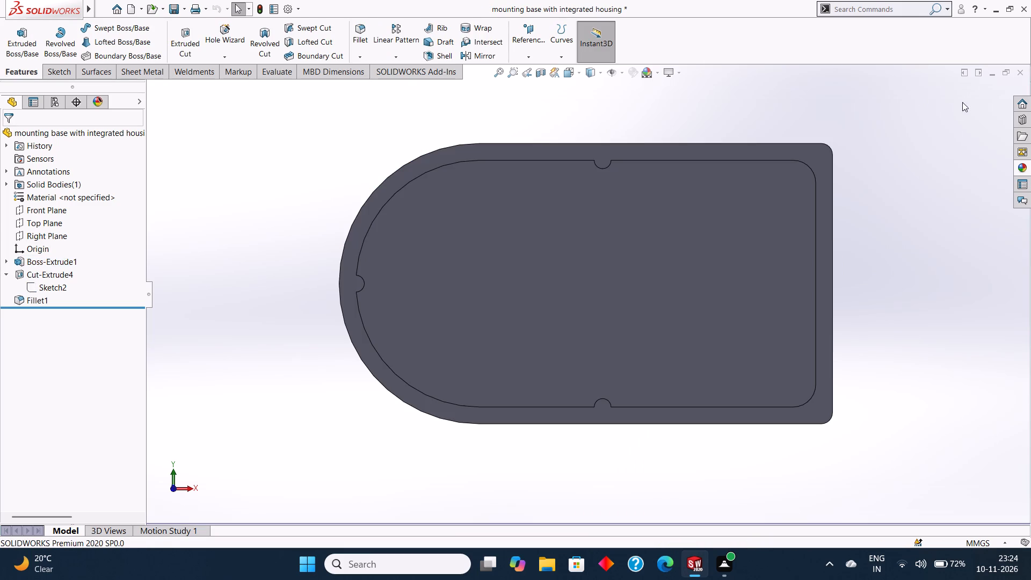
Orient the base face-on to its top rim and open the pocket cut's sketch for editing.
middle_drag(845, 223, 840, 166)
key(Escape)
middle_drag(843, 166, 848, 171)
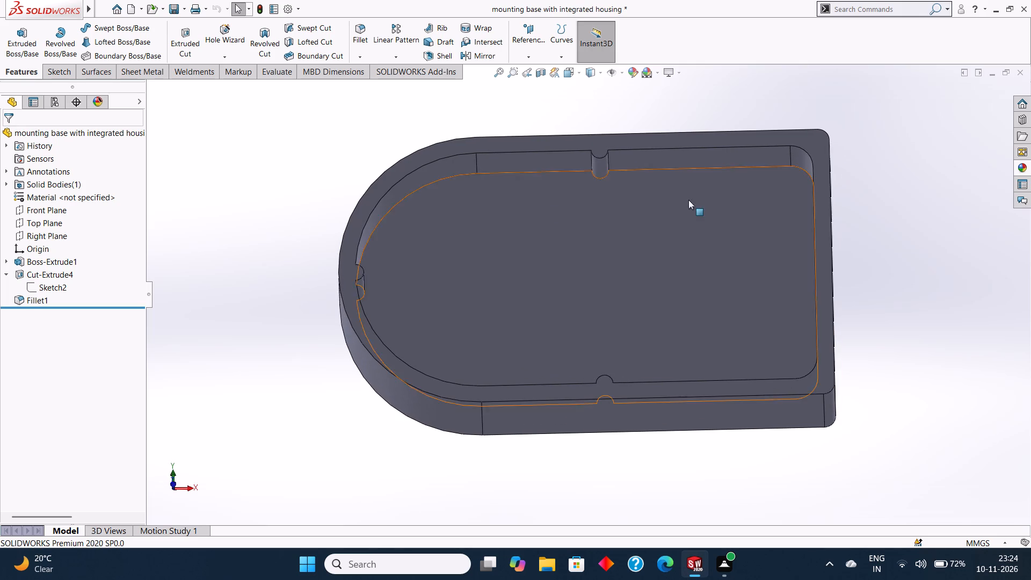
click(763, 141)
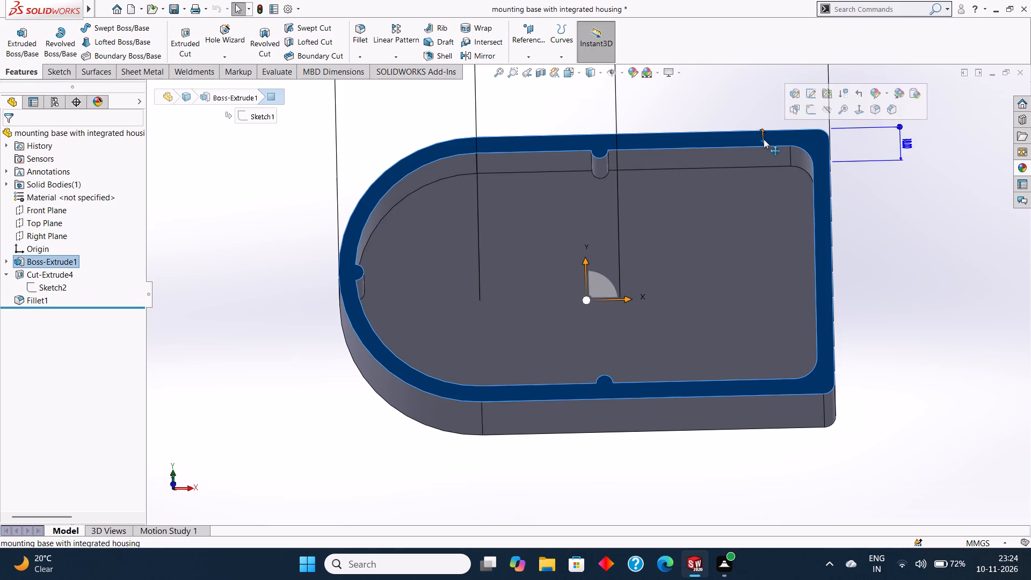
key(ctrl+8)
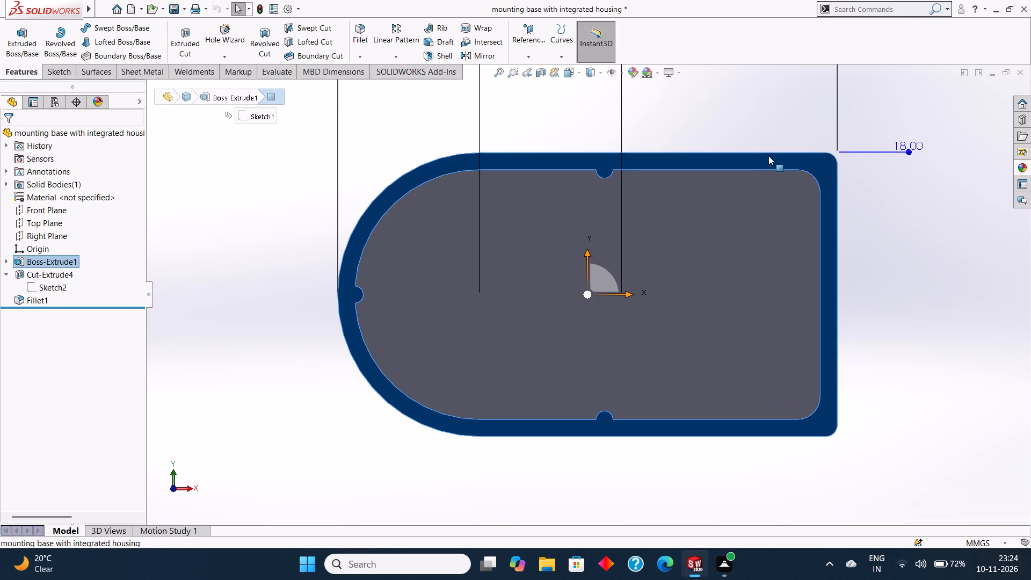
key(Escape)
click(59, 286)
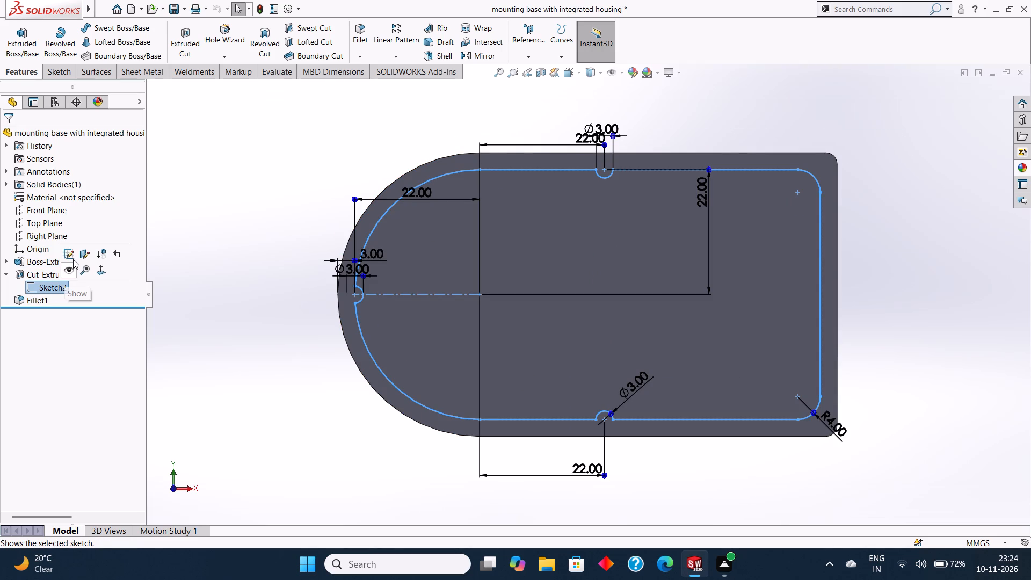
click(69, 257)
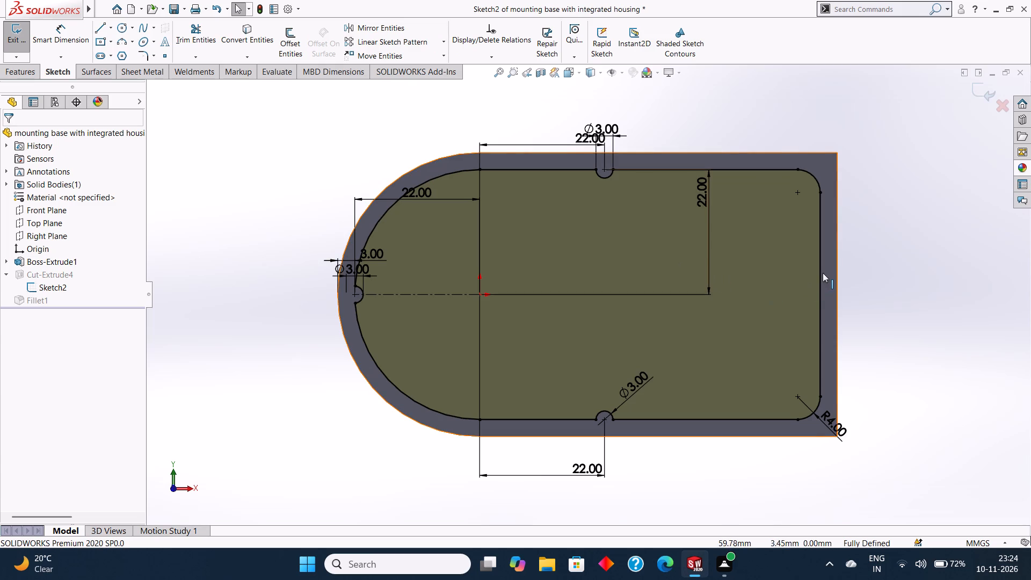
scroll(823, 273, down, 2)
scroll(808, 280, up, 3)
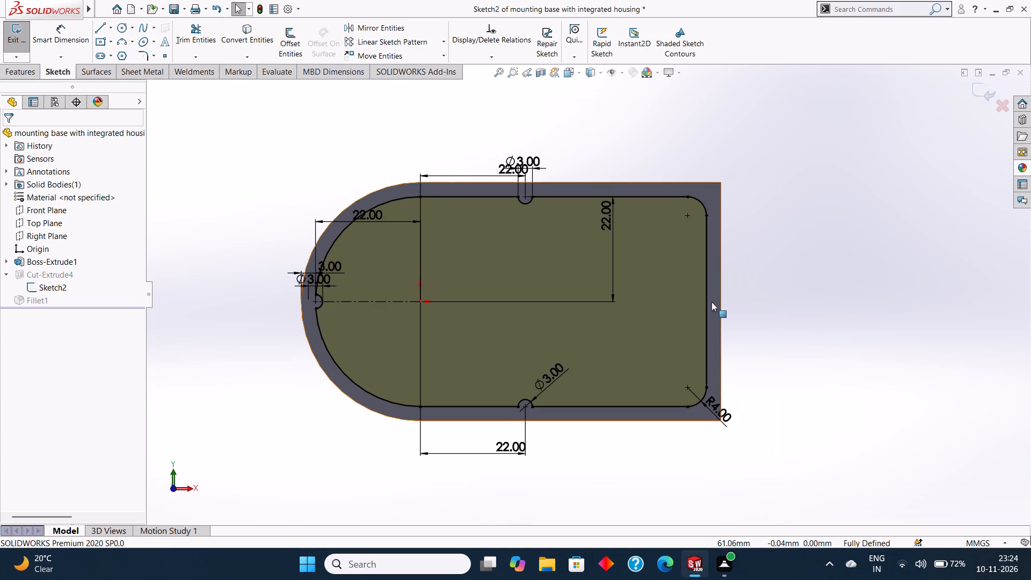
Draw a 1.5 mm radius circle centred on the midpoint of the pocket outline's straight end line.
click(119, 28)
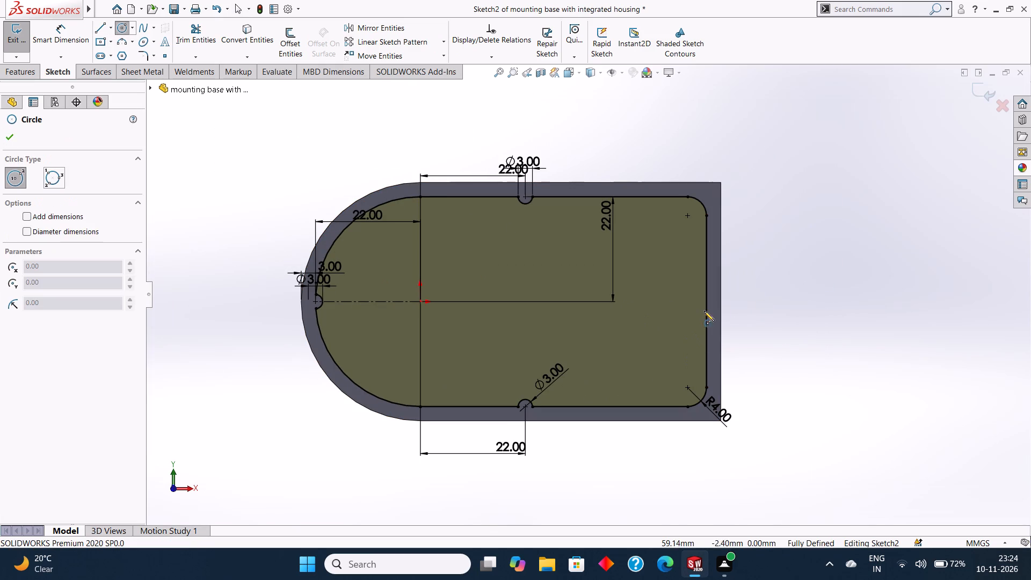
drag(706, 301, 706, 301)
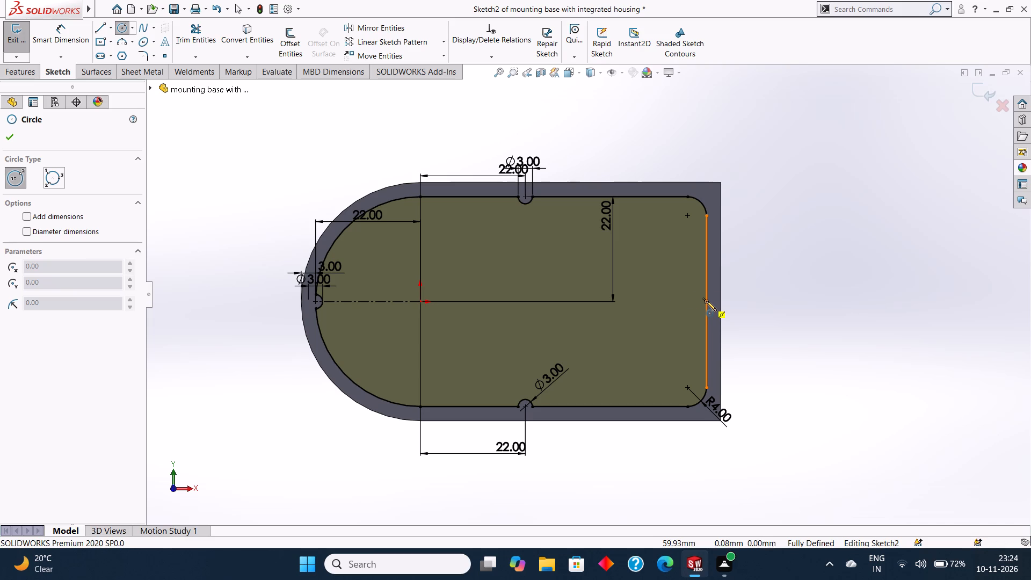
drag(706, 301, 720, 313)
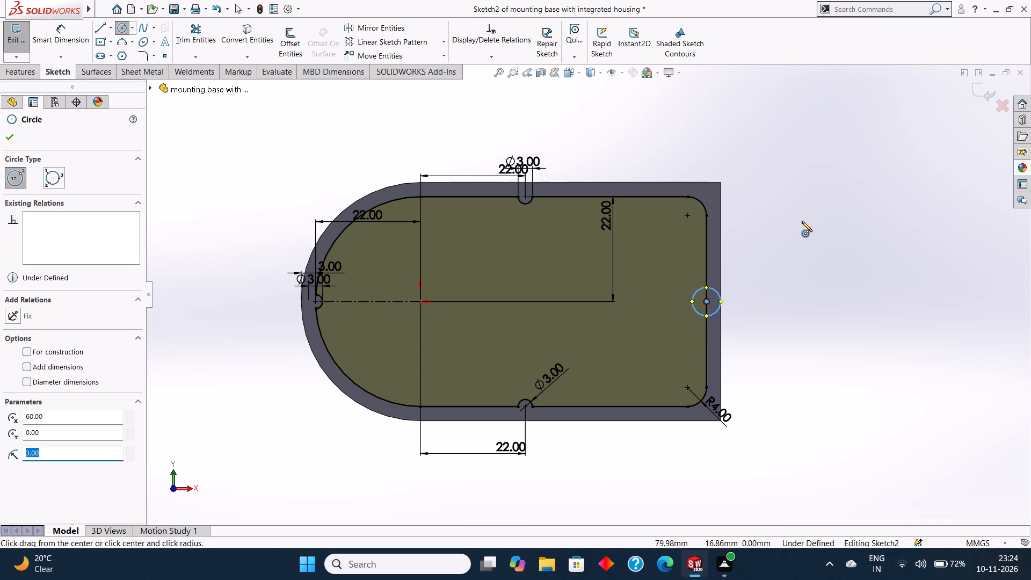
key(BackSpace)
text(1.5)
key(Return)
key(Escape)
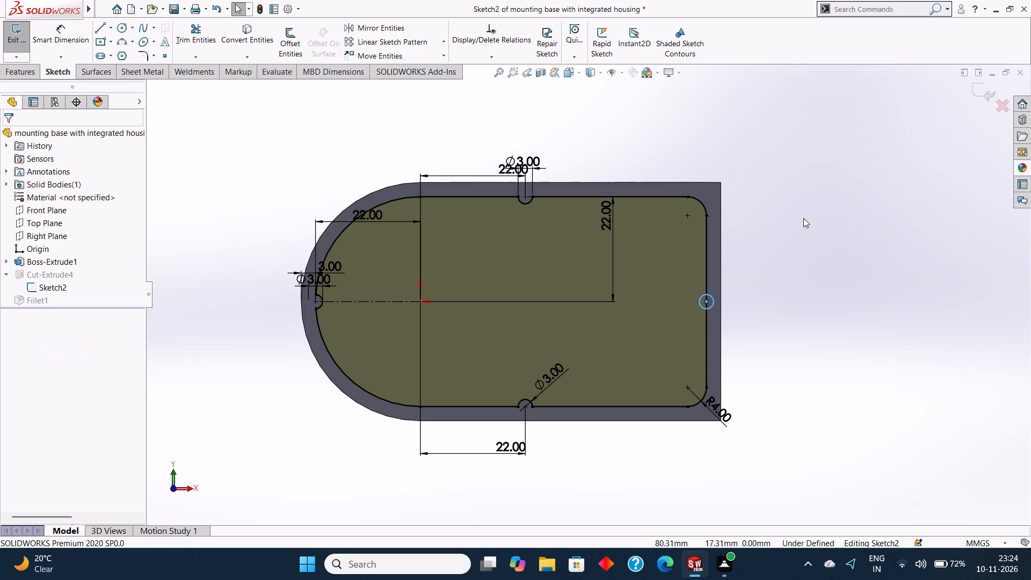
key(Escape)
Dimension the straight-end circle with a 3 mm diameter.
click(62, 28)
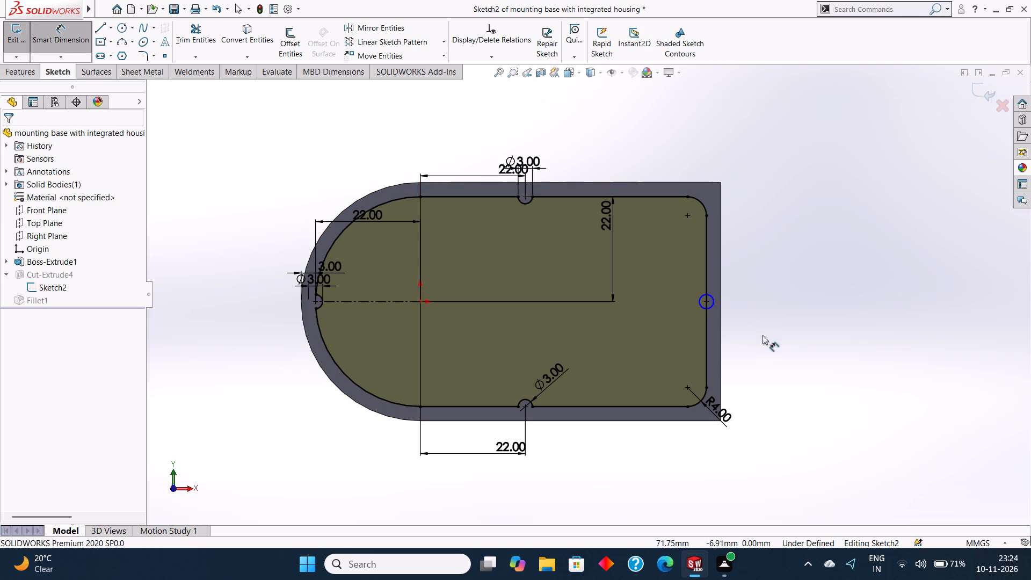
scroll(763, 335, down, 3)
scroll(630, 270, down, 4)
click(634, 253)
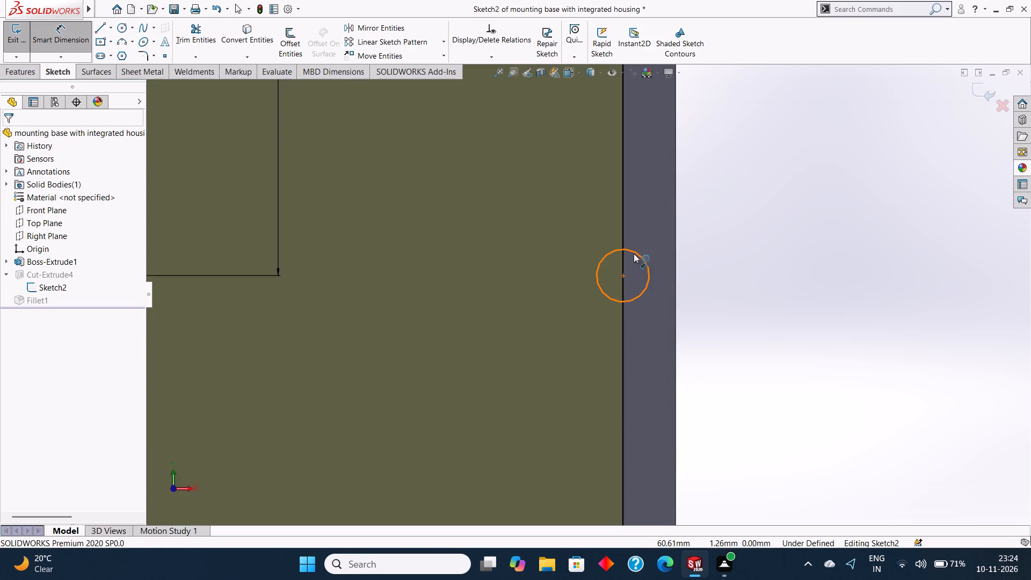
click(837, 216)
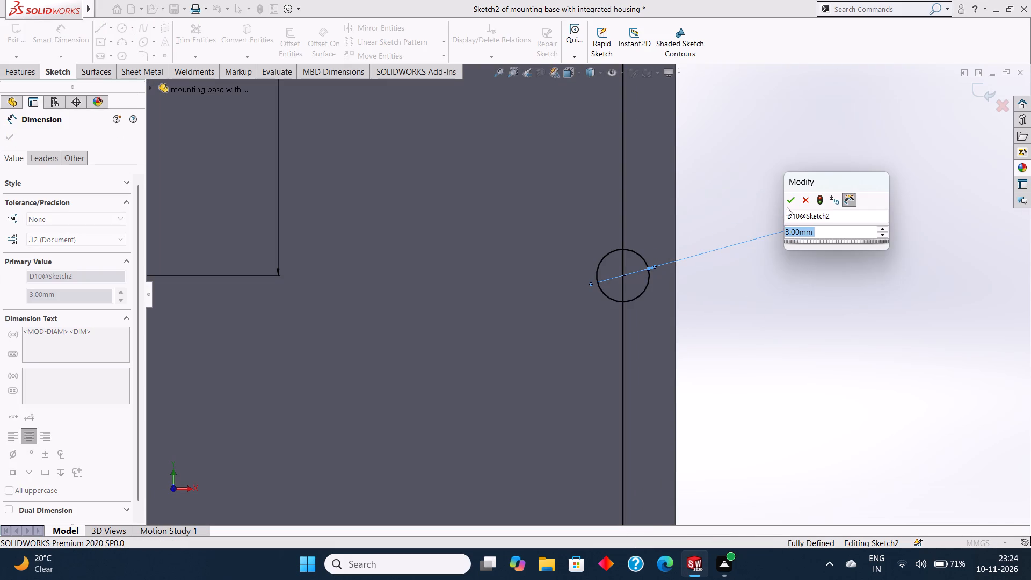
click(792, 202)
click(16, 139)
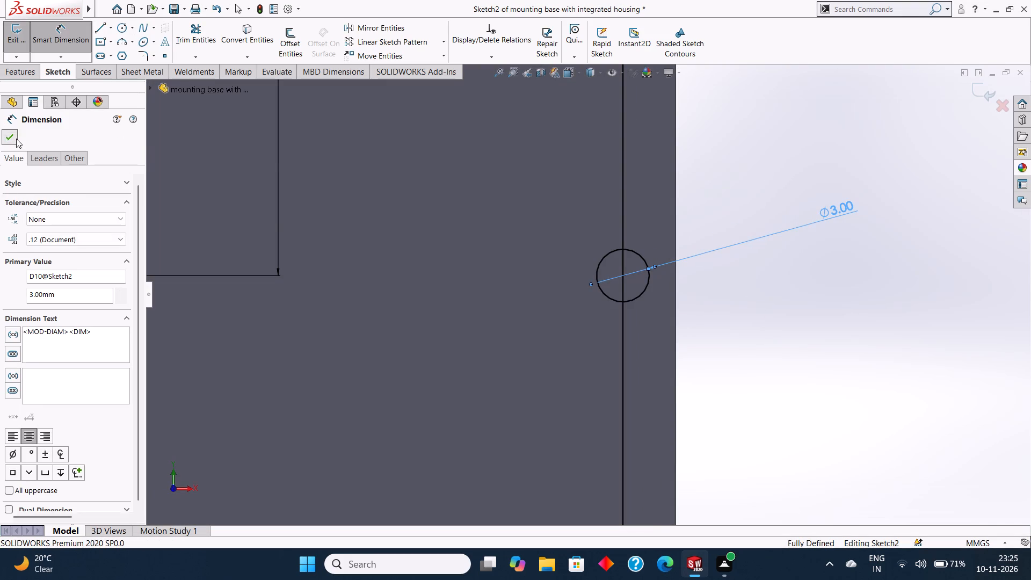
Trim the circle's outer half and the line segment inside it, leaving a semicircular notch in the pocket's straight end.
click(192, 33)
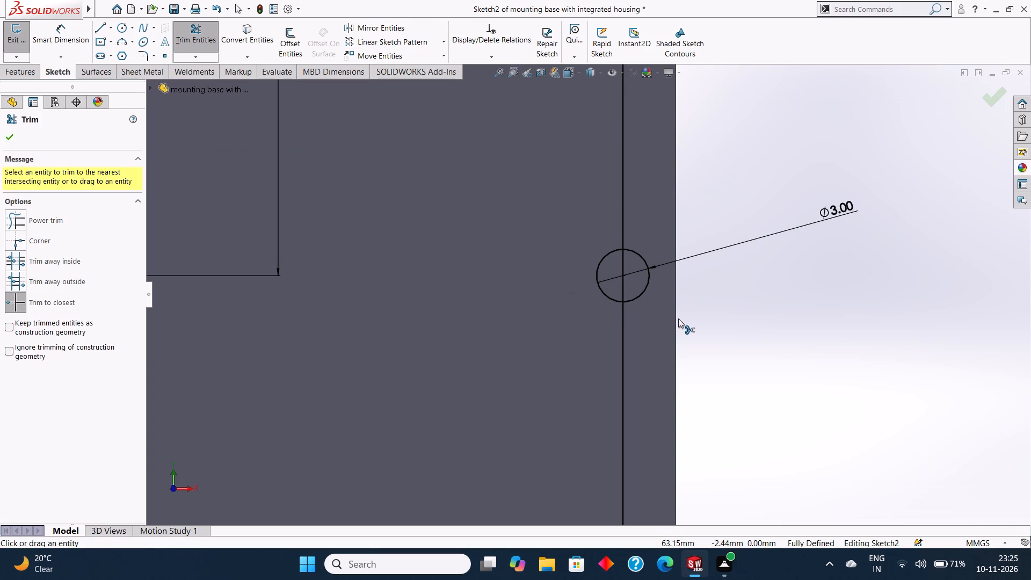
scroll(678, 318, up, 2)
scroll(626, 289, up, 5)
scroll(577, 299, up, 3)
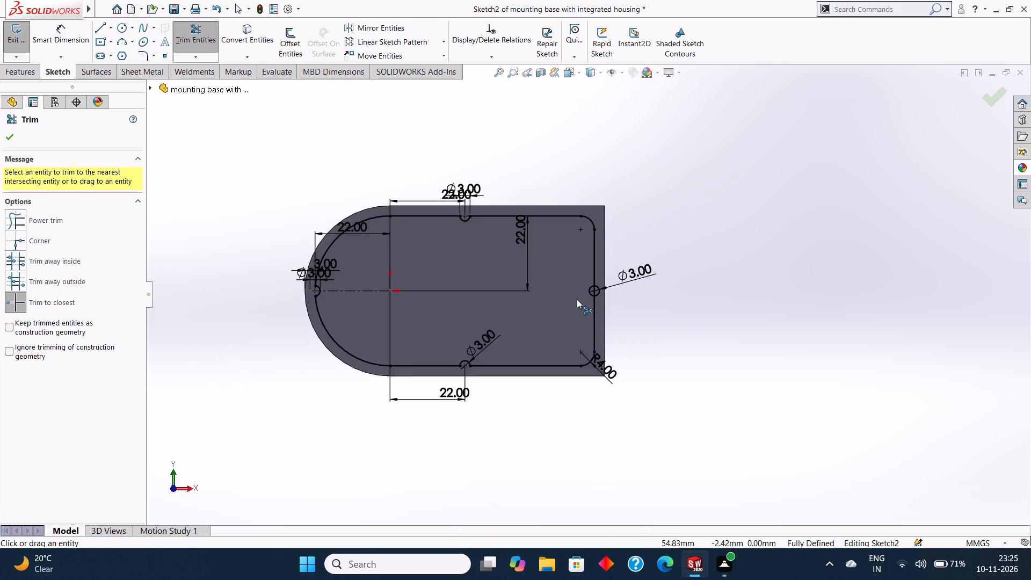
scroll(545, 299, down, 10)
click(607, 289)
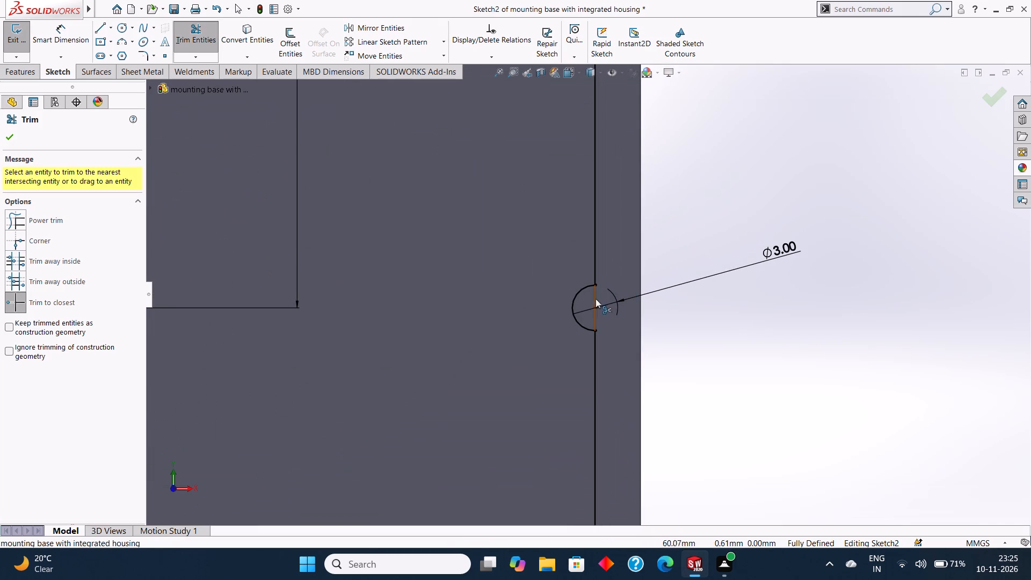
click(593, 294)
click(544, 288)
scroll(647, 311, up, 8)
scroll(694, 309, up, 4)
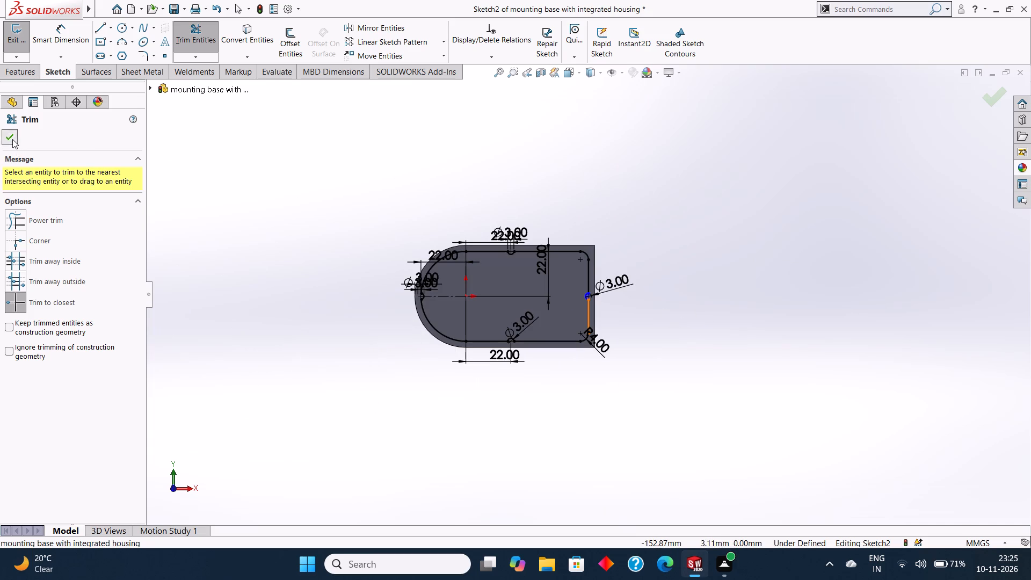
click(12, 139)
Dimension the horizontal distance from the origin to the straight-end notch arc's centre as 60 mm.
click(62, 27)
scroll(533, 320, down, 2)
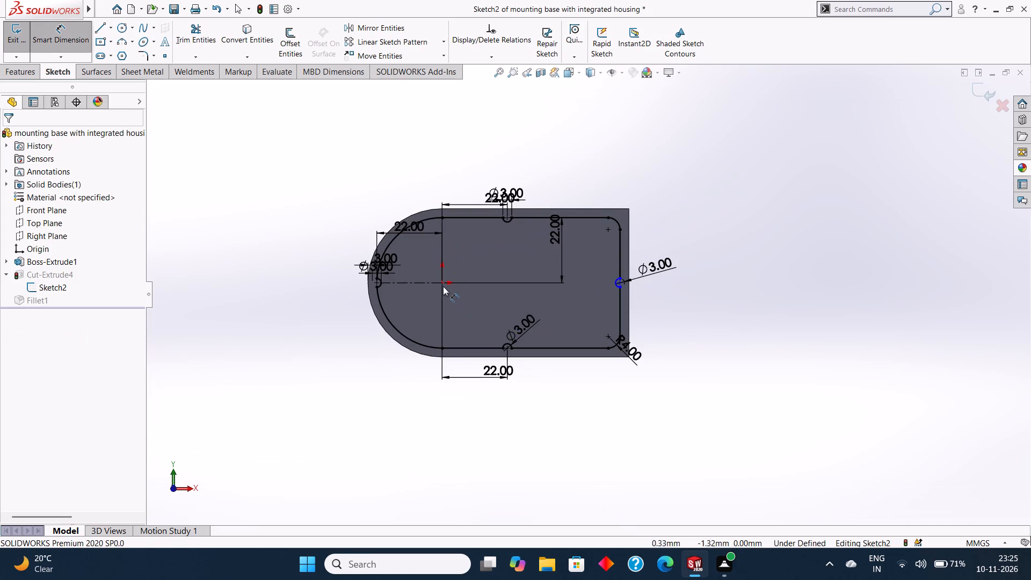
click(441, 284)
scroll(605, 289, down, 12)
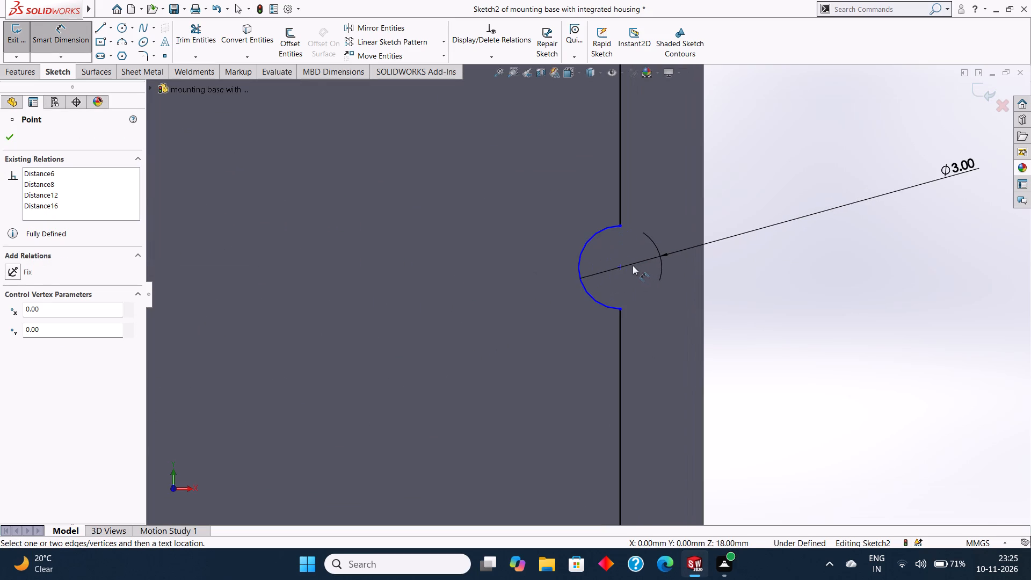
click(619, 269)
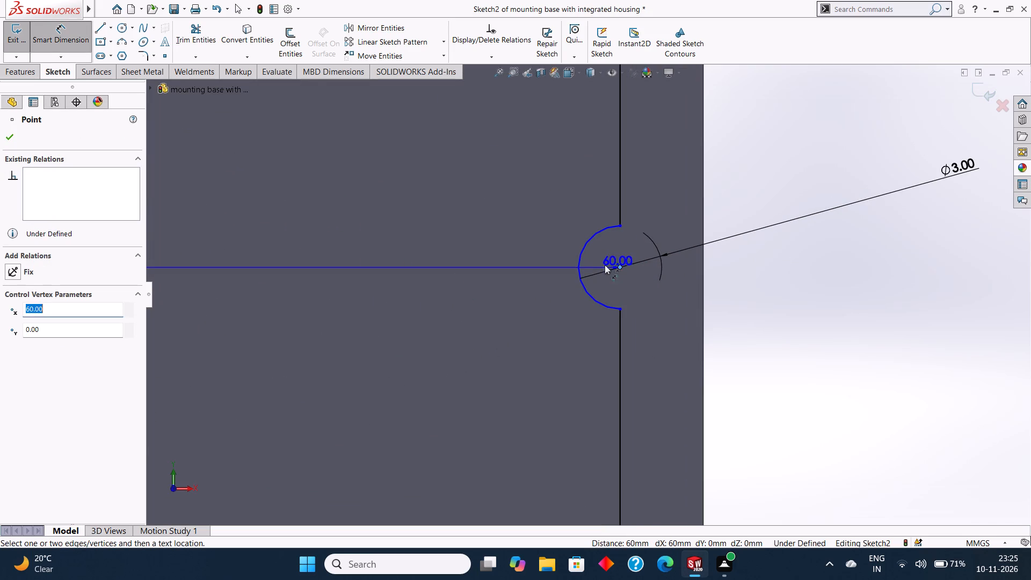
click(482, 190)
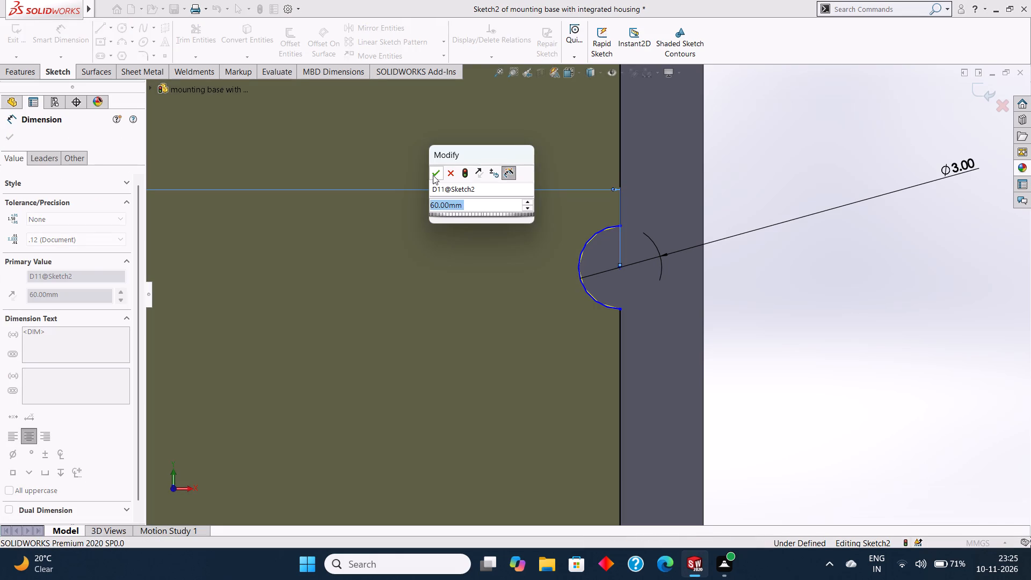
click(433, 175)
scroll(500, 199, up, 15)
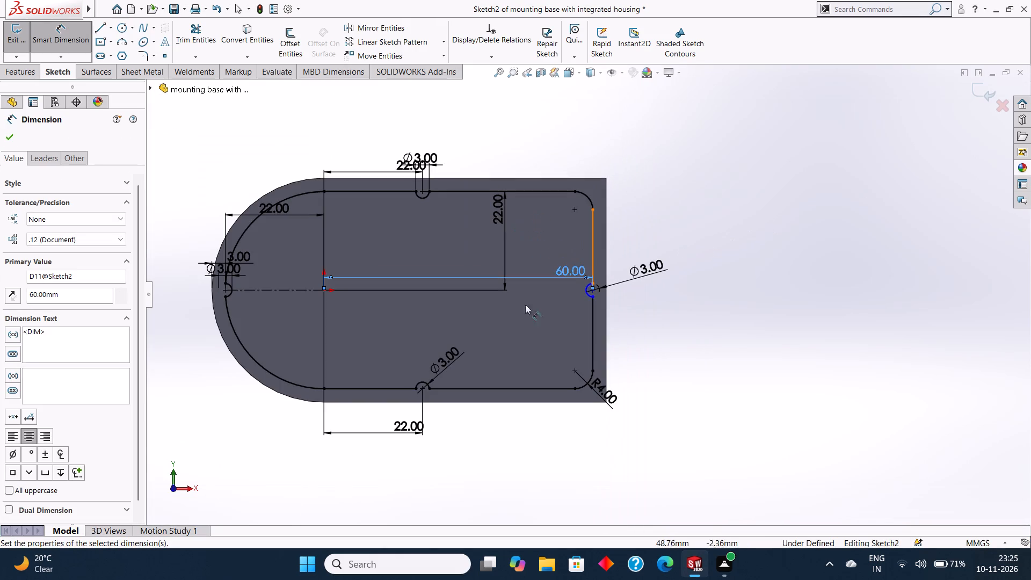
scroll(385, 325, up, 3)
scroll(444, 301, down, 4)
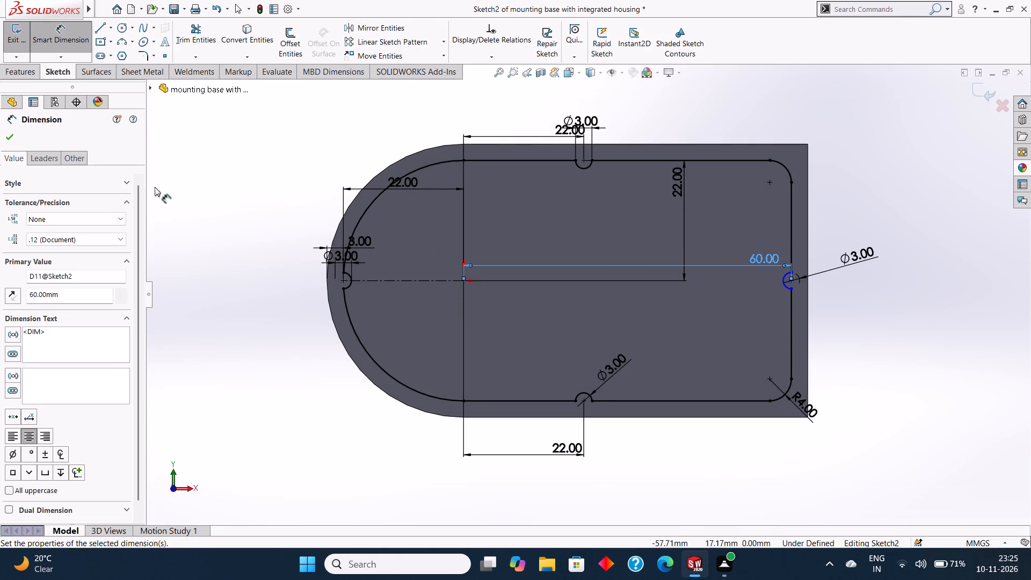
scroll(829, 273, down, 4)
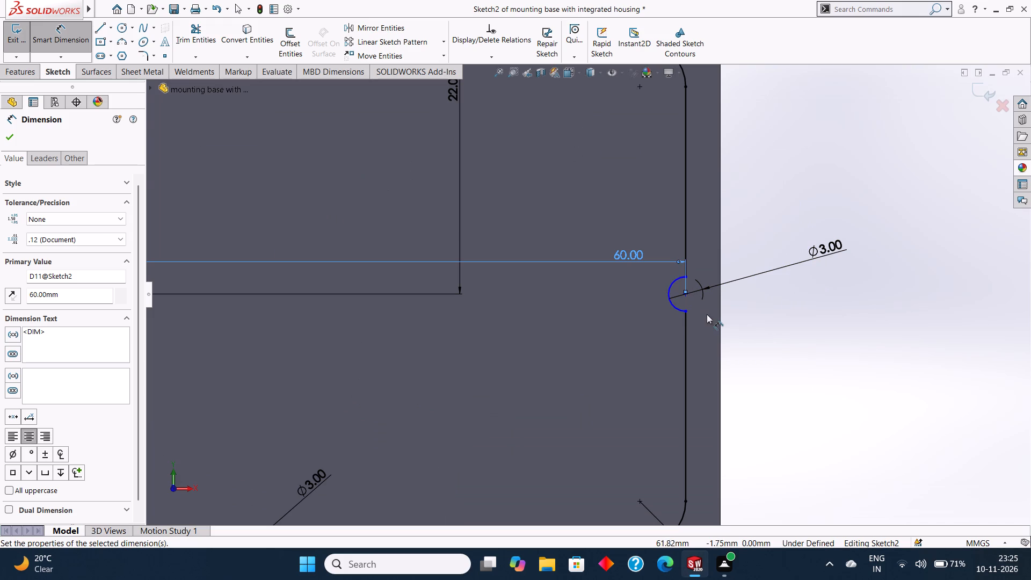
scroll(709, 314, up, 7)
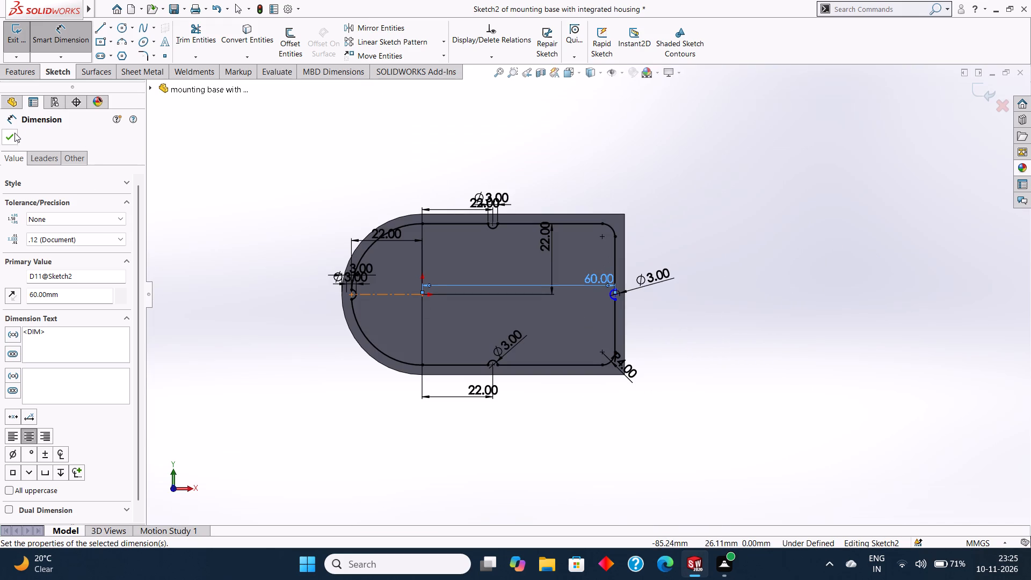
click(13, 133)
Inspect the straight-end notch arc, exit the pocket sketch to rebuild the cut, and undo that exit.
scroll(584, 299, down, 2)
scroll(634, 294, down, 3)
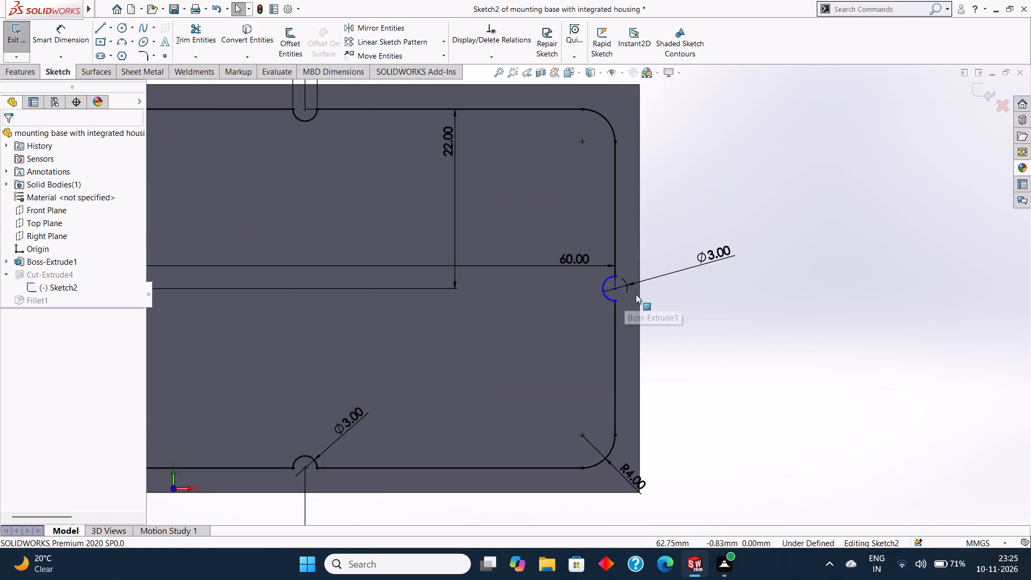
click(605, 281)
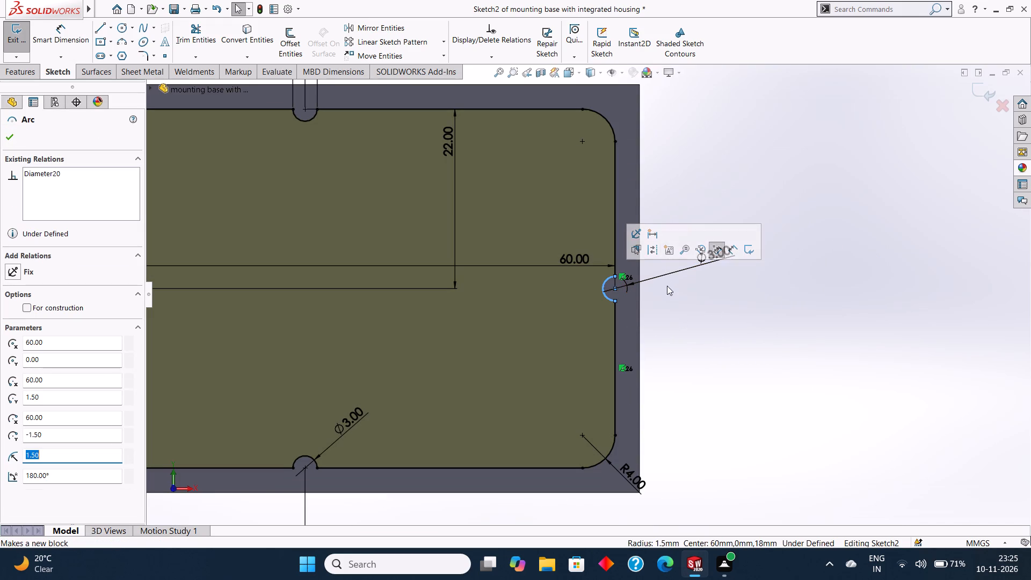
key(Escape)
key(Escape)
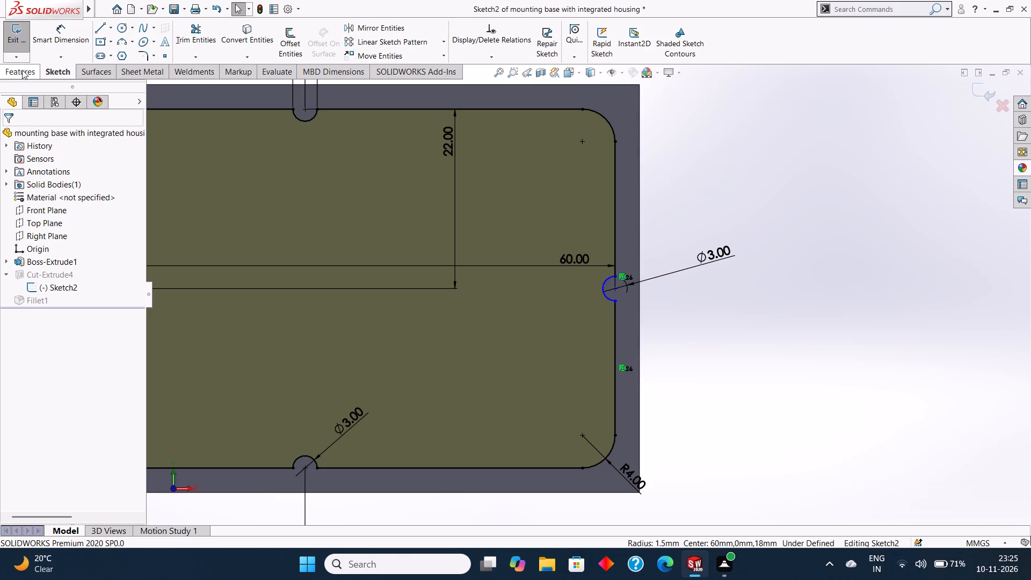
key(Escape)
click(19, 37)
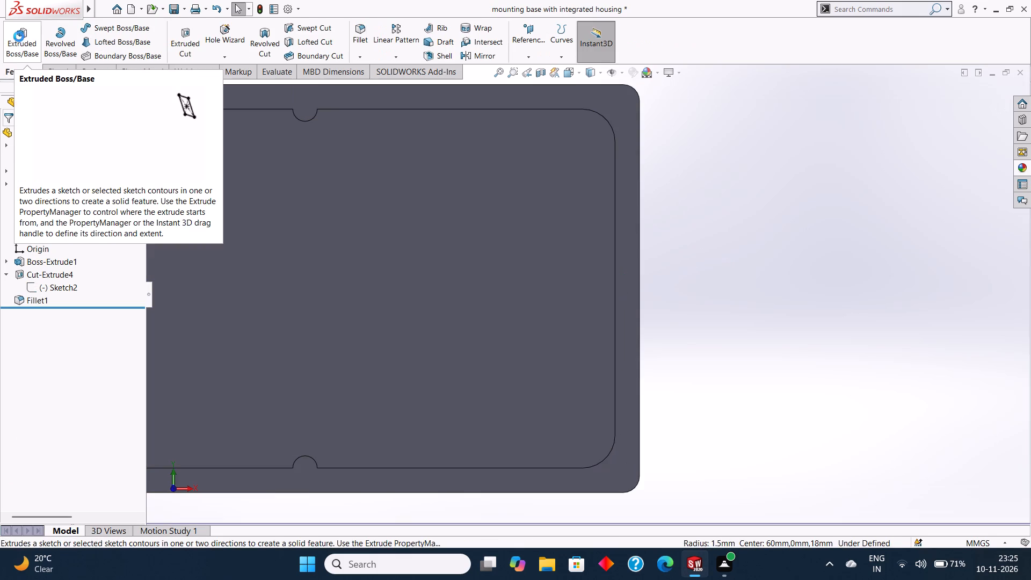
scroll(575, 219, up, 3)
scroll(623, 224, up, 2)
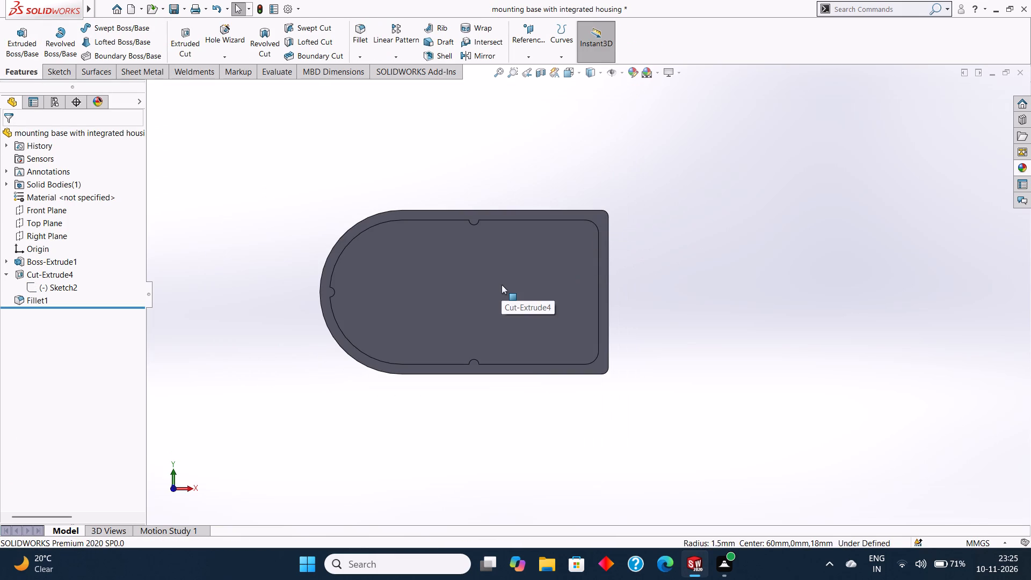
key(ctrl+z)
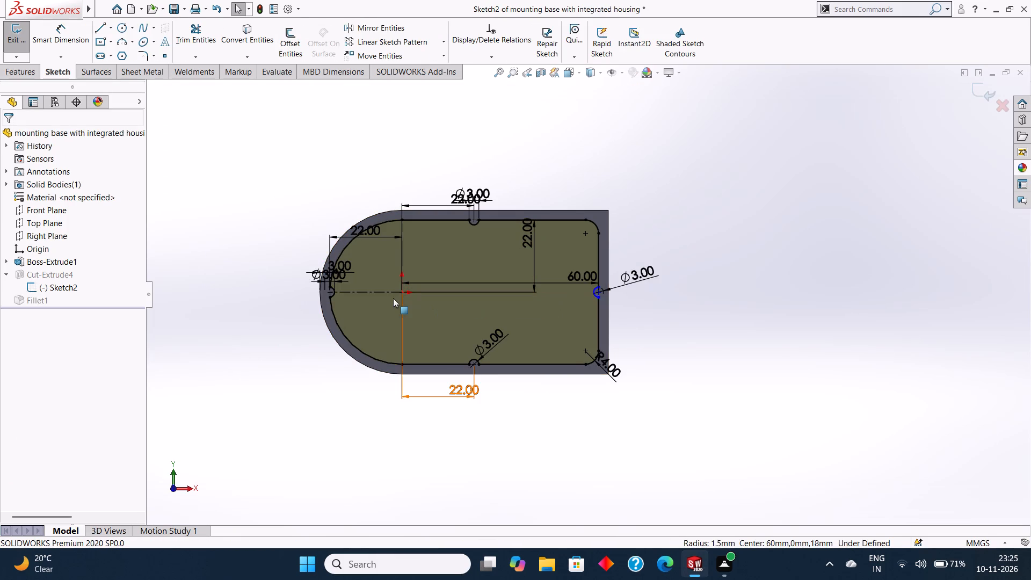
Check the pocket cut's preview at an angle and exit the sketch to rebuild the part.
middle_drag(393, 295, 417, 163)
middle_drag(474, 229, 452, 177)
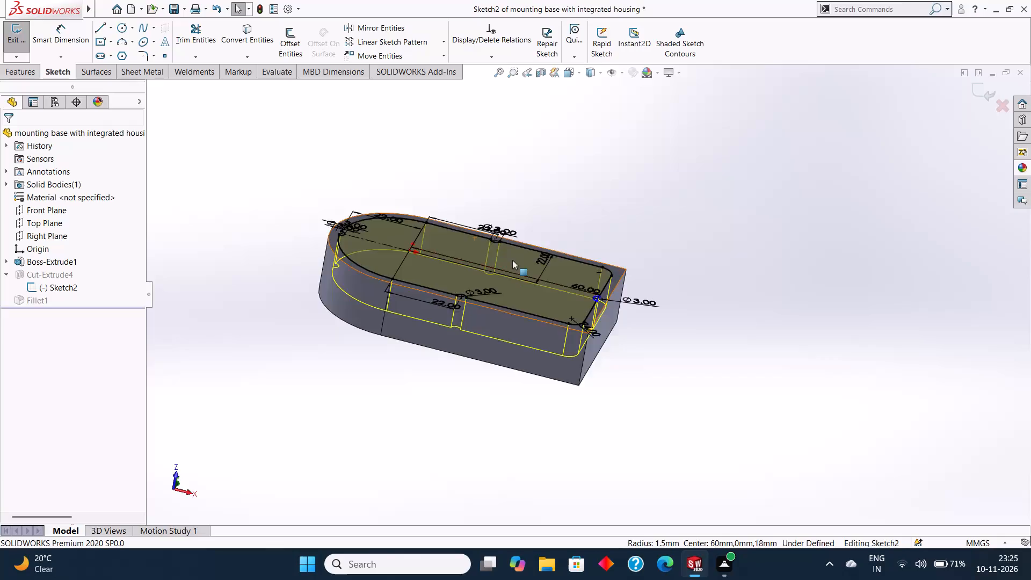
middle_drag(512, 262, 523, 280)
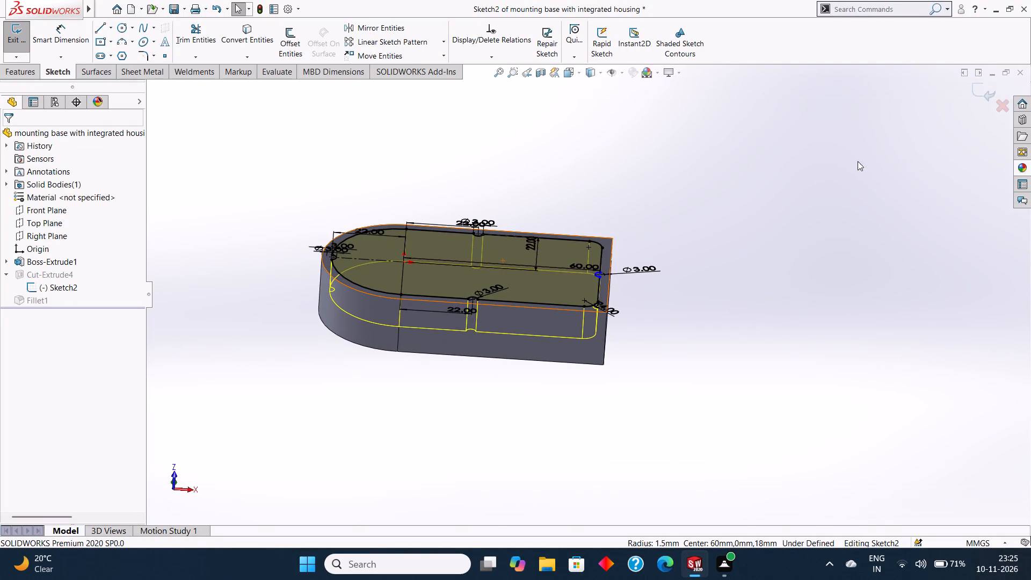
click(972, 88)
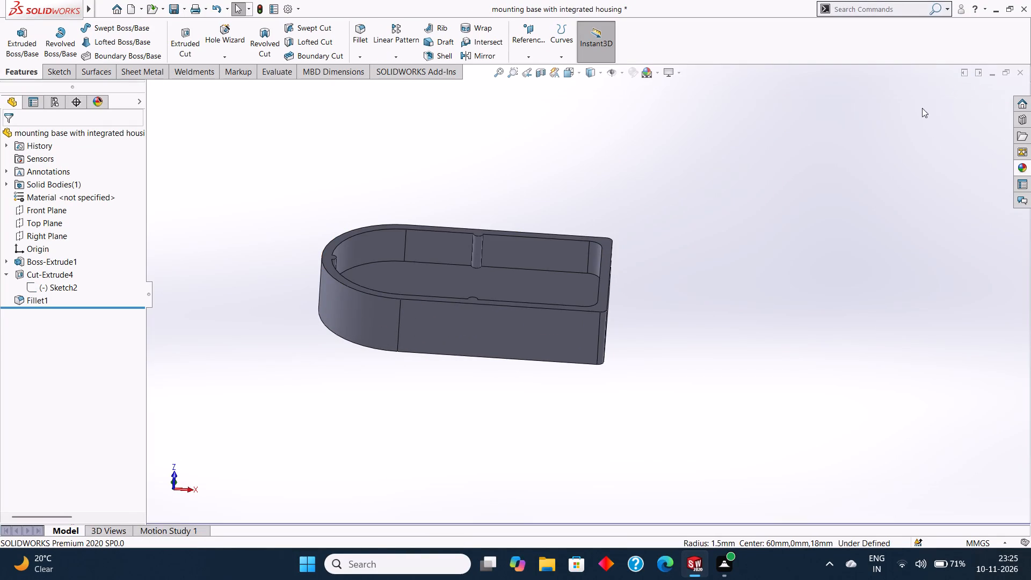
Check the rebuilt pocket at an angle and undo the sketch exit to reopen the pocket sketch.
click(788, 193)
middle_drag(774, 201, 798, 276)
middle_drag(771, 282, 756, 288)
middle_drag(754, 289, 751, 294)
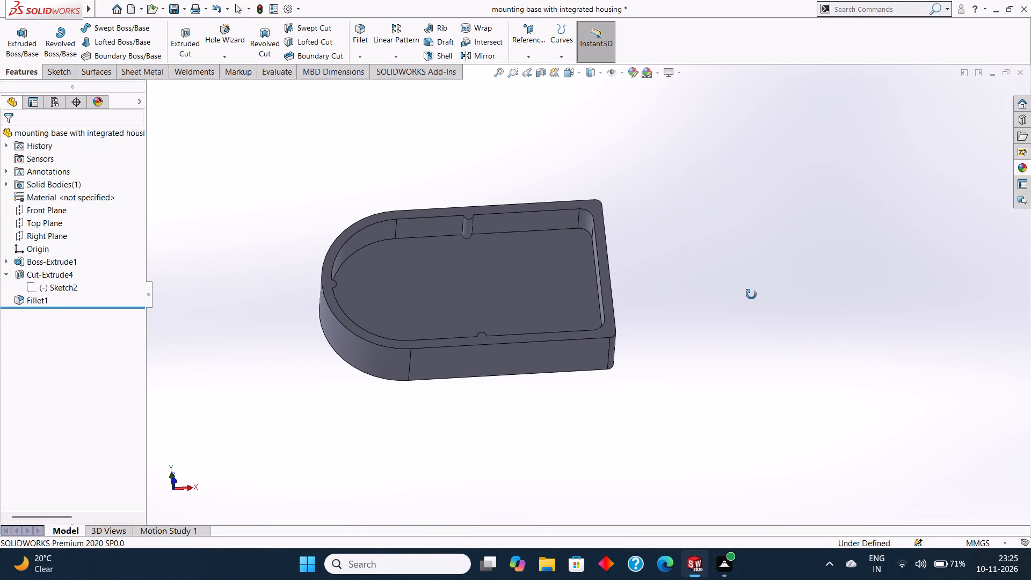
middle_drag(751, 294, 750, 294)
key(ctrl+z)
Examine the straight-end notch arc and its diameter dimension in the pocket sketch from several angles.
middle_drag(754, 295, 737, 320)
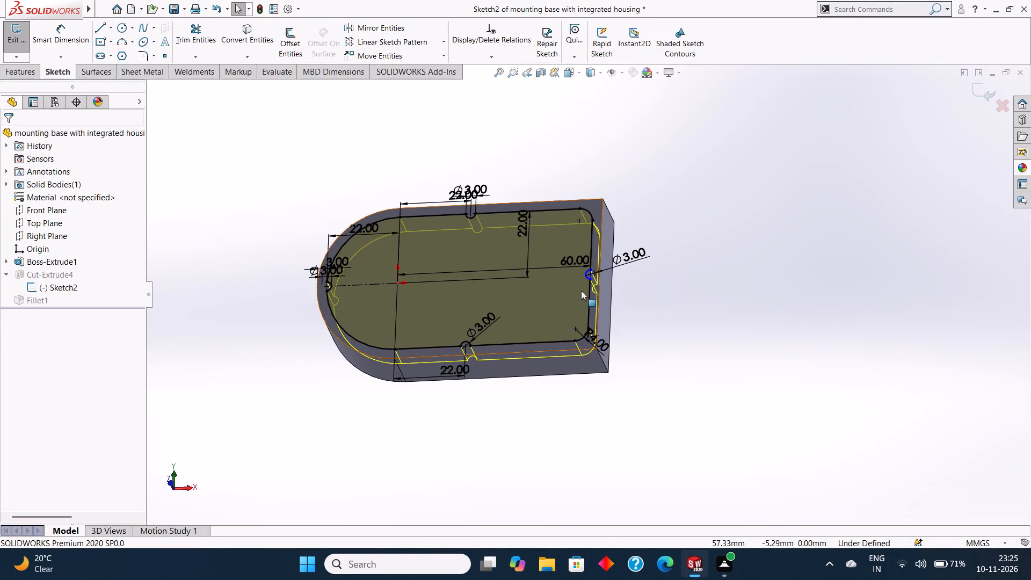
scroll(581, 291, down, 3)
middle_drag(672, 274, 676, 242)
middle_drag(670, 244, 675, 236)
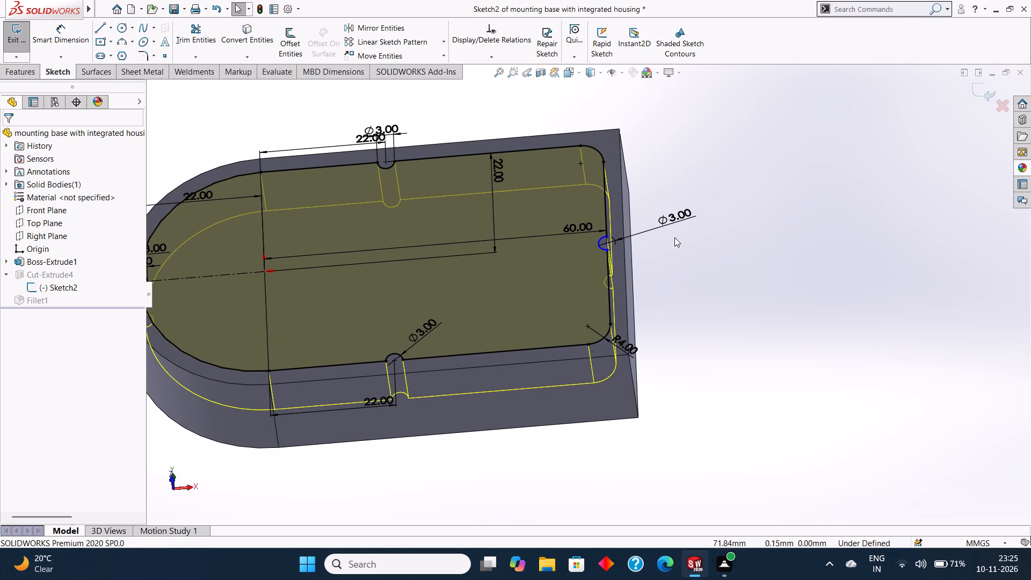
scroll(615, 242, down, 2)
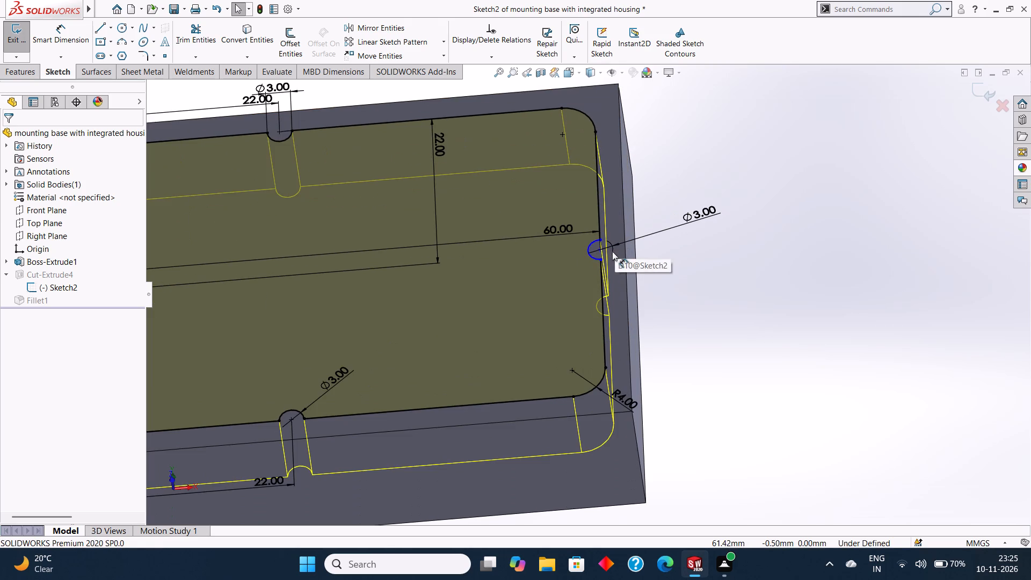
click(612, 251)
middle_drag(612, 251, 599, 236)
middle_drag(644, 241, 649, 217)
scroll(621, 236, down, 2)
middle_drag(618, 252, 637, 216)
scroll(633, 224, up, 8)
middle_drag(680, 308, 680, 309)
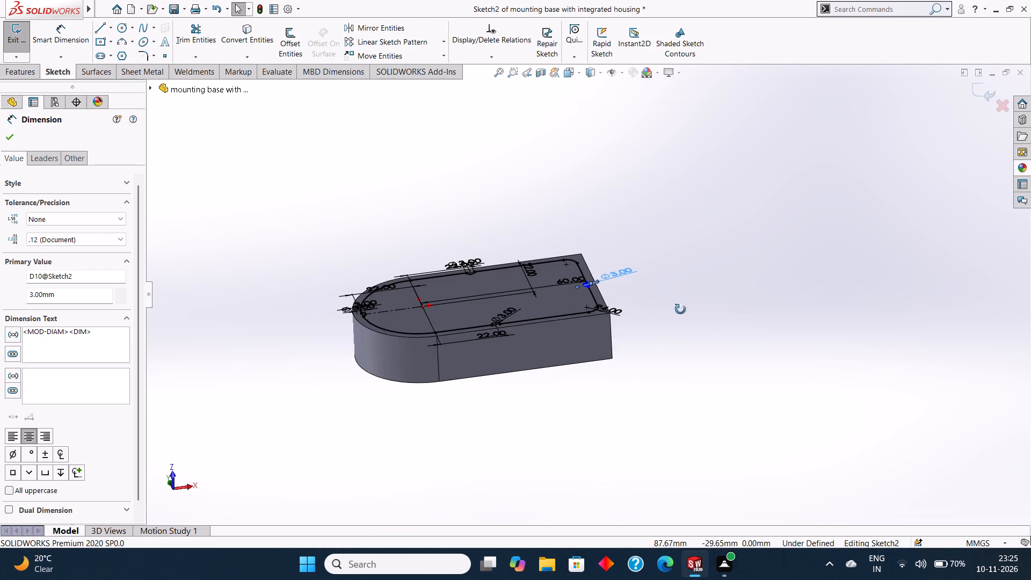
middle_drag(680, 309, 661, 354)
middle_drag(659, 355, 663, 336)
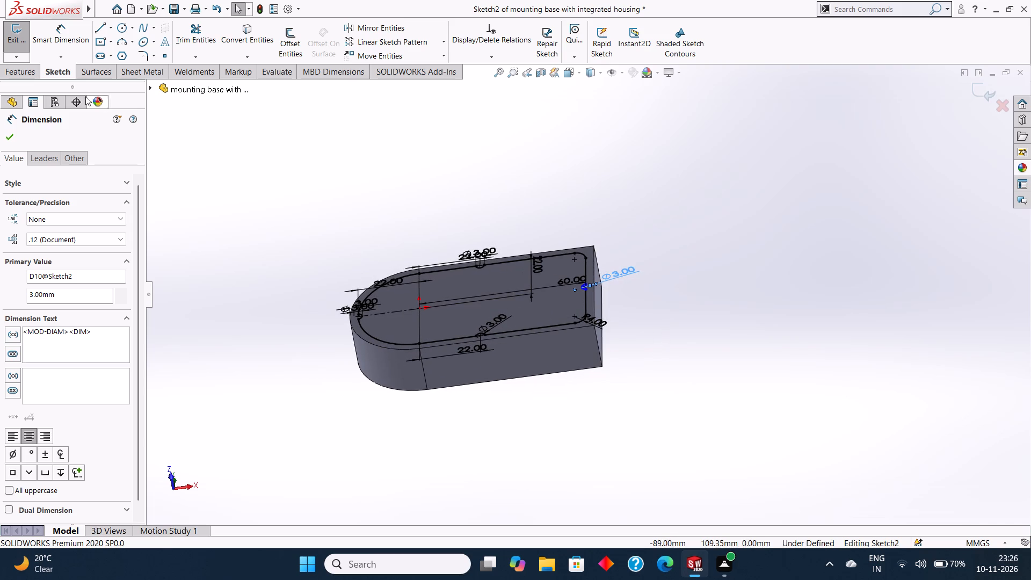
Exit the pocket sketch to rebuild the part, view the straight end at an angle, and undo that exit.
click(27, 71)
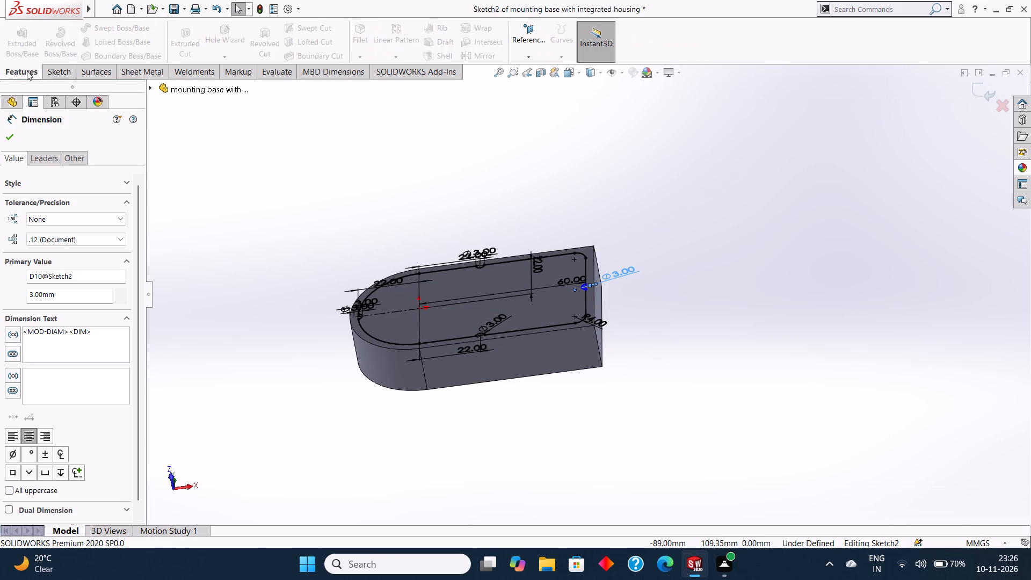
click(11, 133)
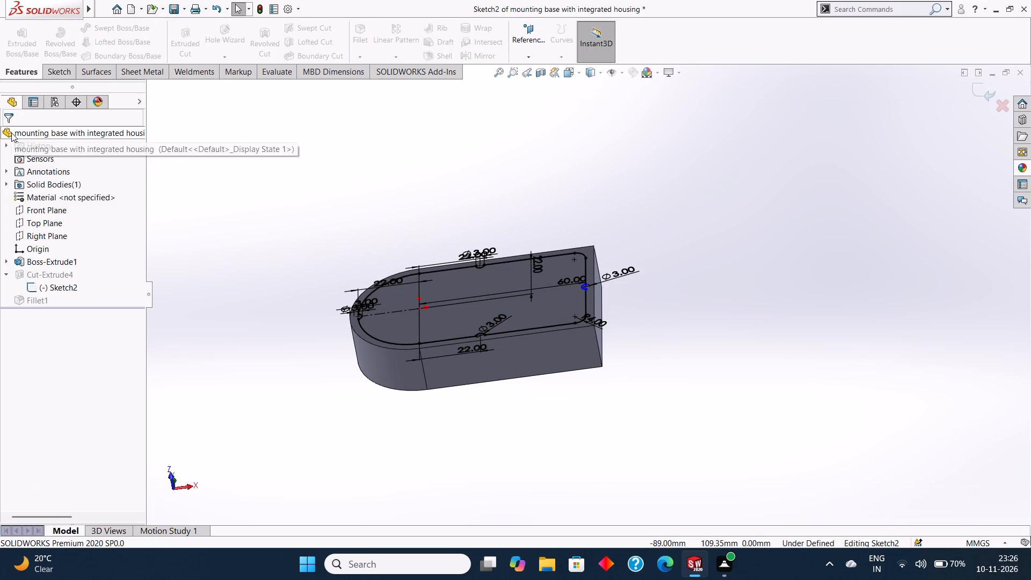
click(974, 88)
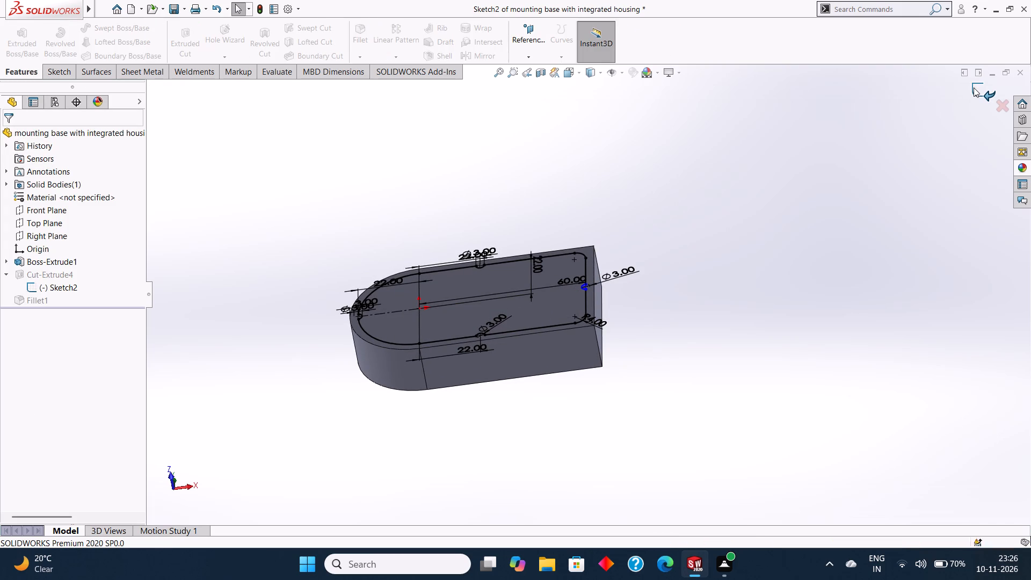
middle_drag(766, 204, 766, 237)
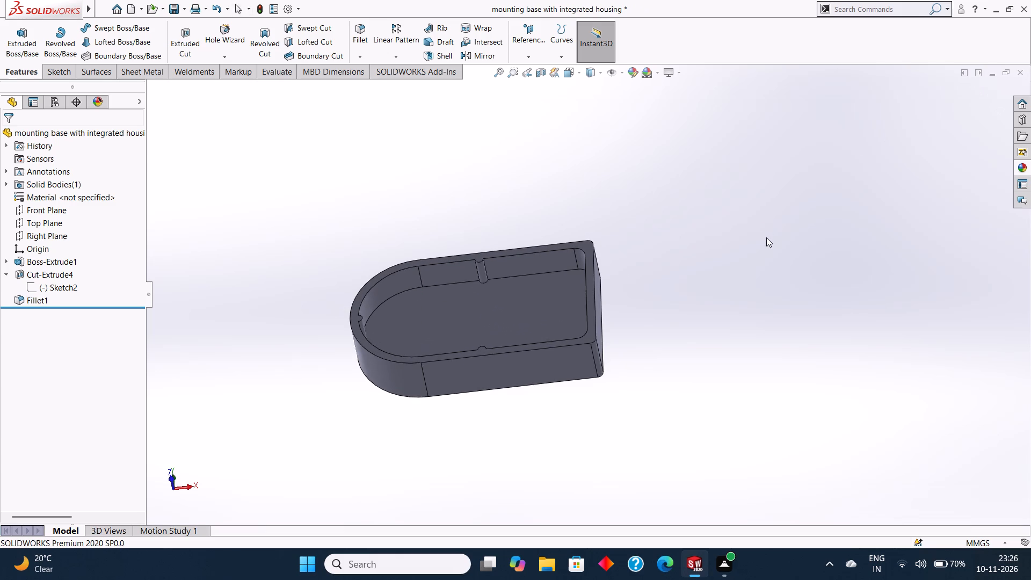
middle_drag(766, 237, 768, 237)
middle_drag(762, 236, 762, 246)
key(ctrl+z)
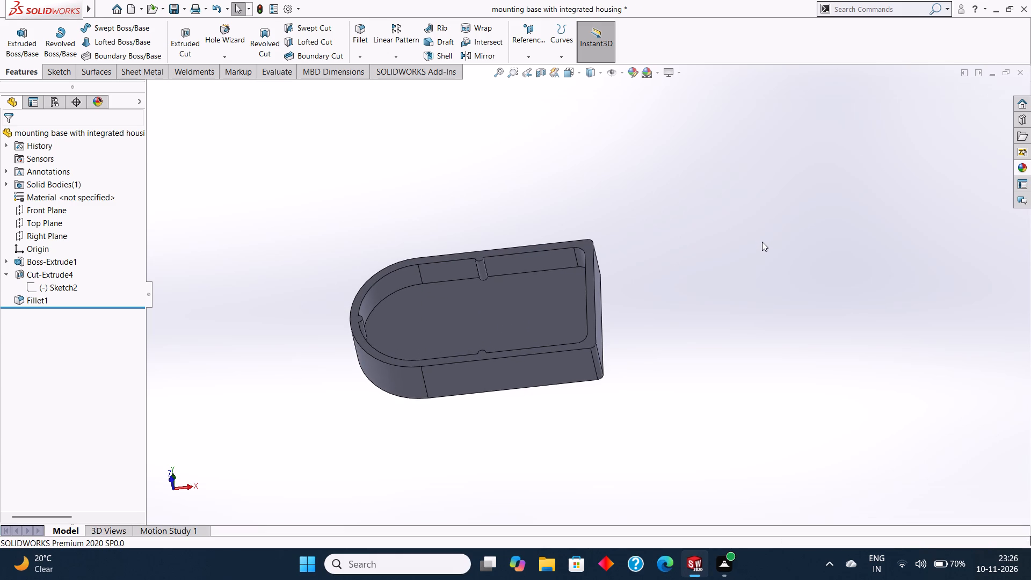
Examine the straight-end notch arc up close, including its 60 mm position dimension and its junctions with the pocket's straight end.
middle_drag(669, 282, 651, 246)
scroll(560, 302, down, 7)
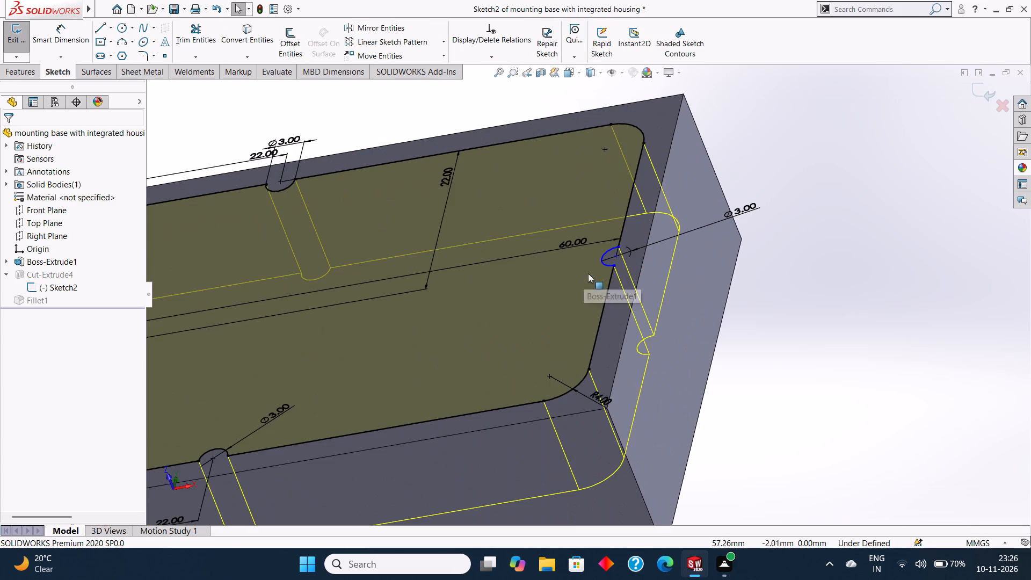
middle_drag(640, 259, 644, 292)
scroll(640, 271, down, 1)
middle_drag(628, 274, 639, 306)
scroll(607, 231, down, 2)
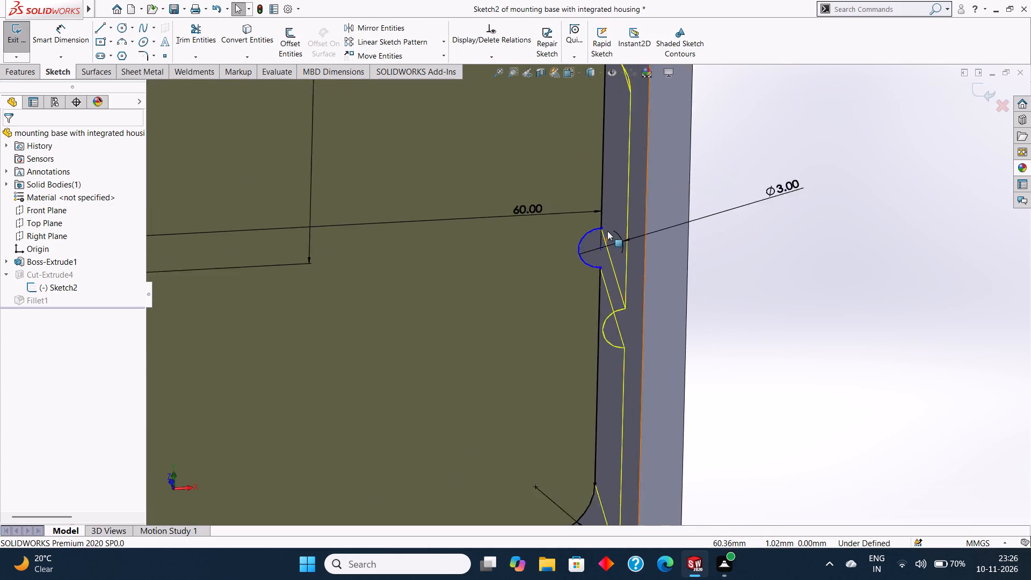
scroll(607, 231, down, 6)
click(574, 285)
scroll(576, 285, up, 3)
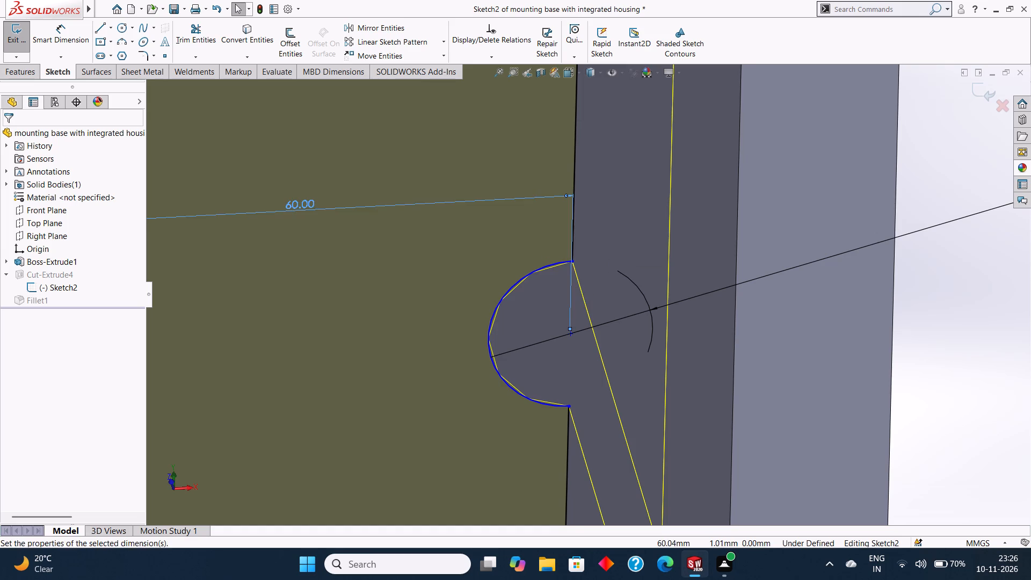
scroll(593, 285, up, 3)
middle_drag(596, 284, 605, 185)
scroll(605, 186, up, 1)
scroll(594, 248, up, 4)
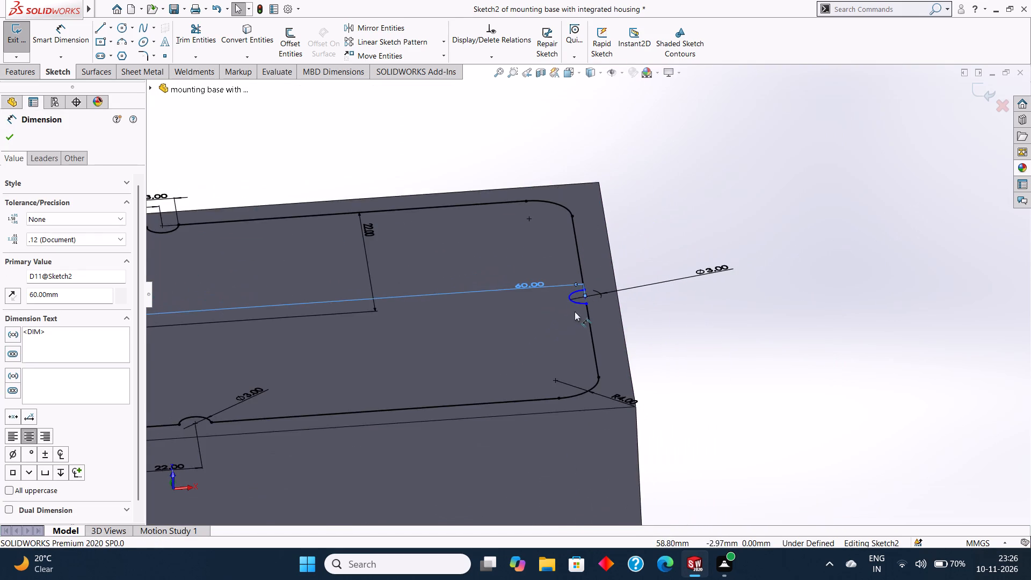
middle_drag(575, 311, 585, 267)
middle_drag(583, 273, 583, 327)
scroll(578, 325, up, 4)
middle_drag(617, 322, 606, 361)
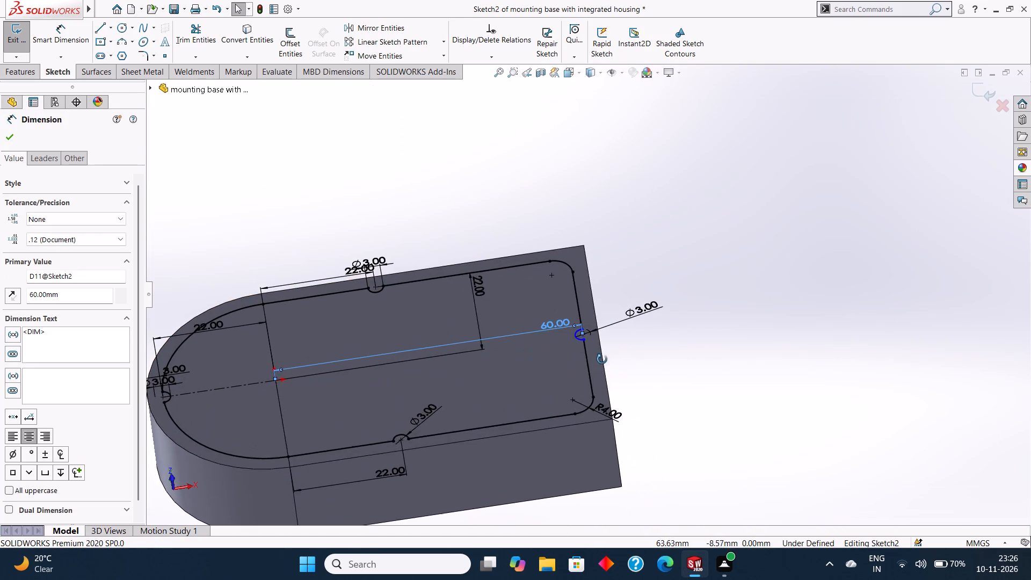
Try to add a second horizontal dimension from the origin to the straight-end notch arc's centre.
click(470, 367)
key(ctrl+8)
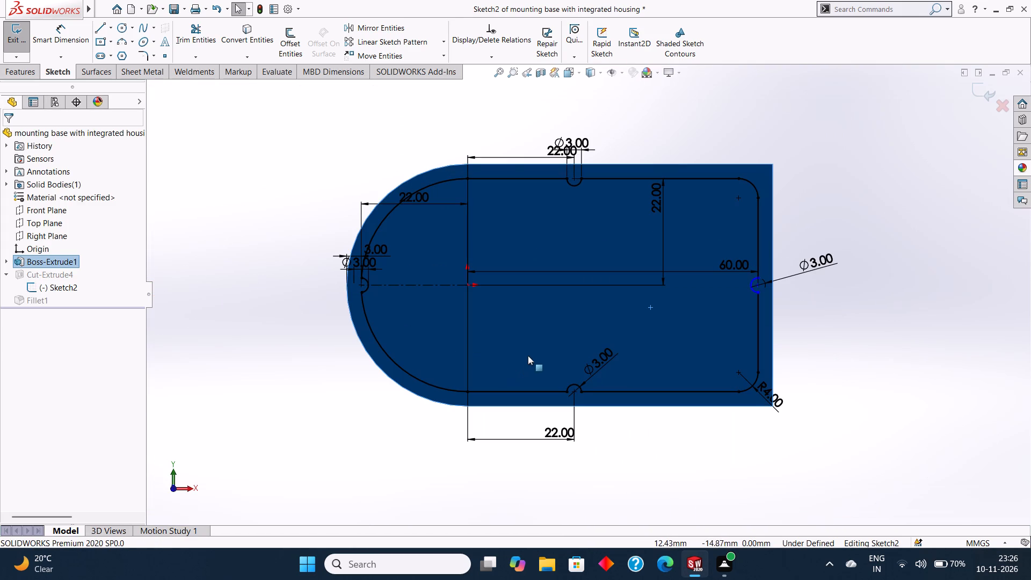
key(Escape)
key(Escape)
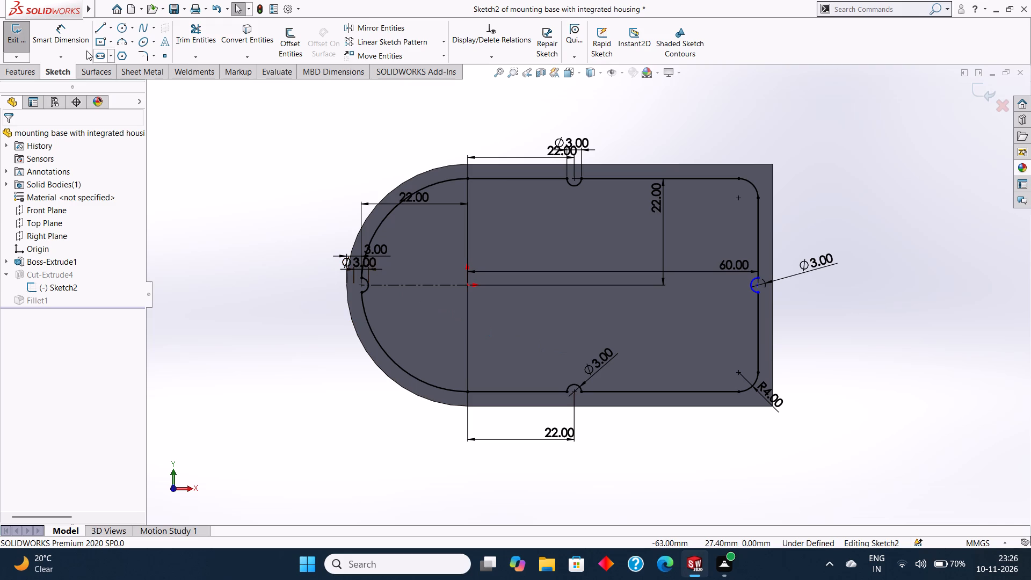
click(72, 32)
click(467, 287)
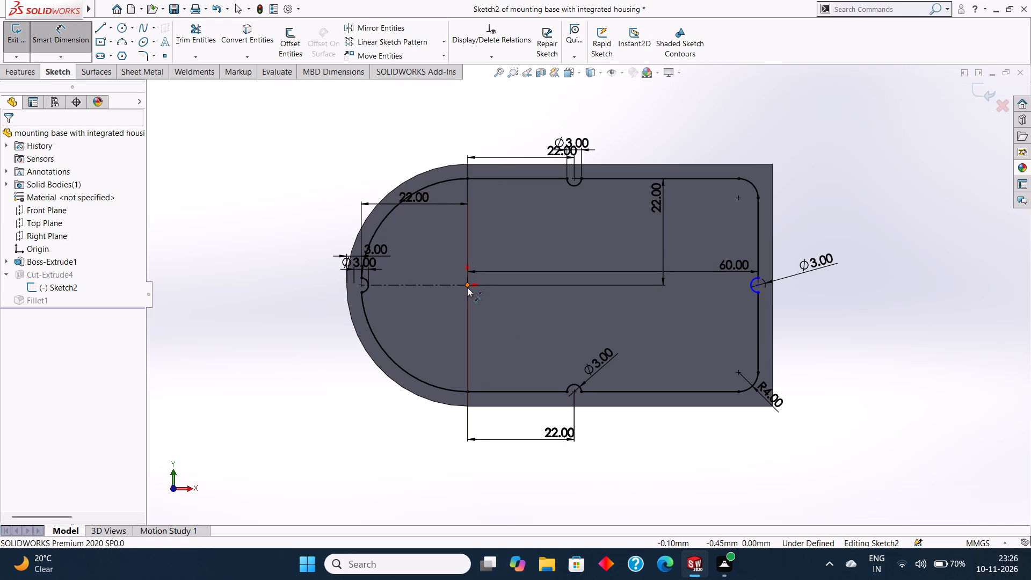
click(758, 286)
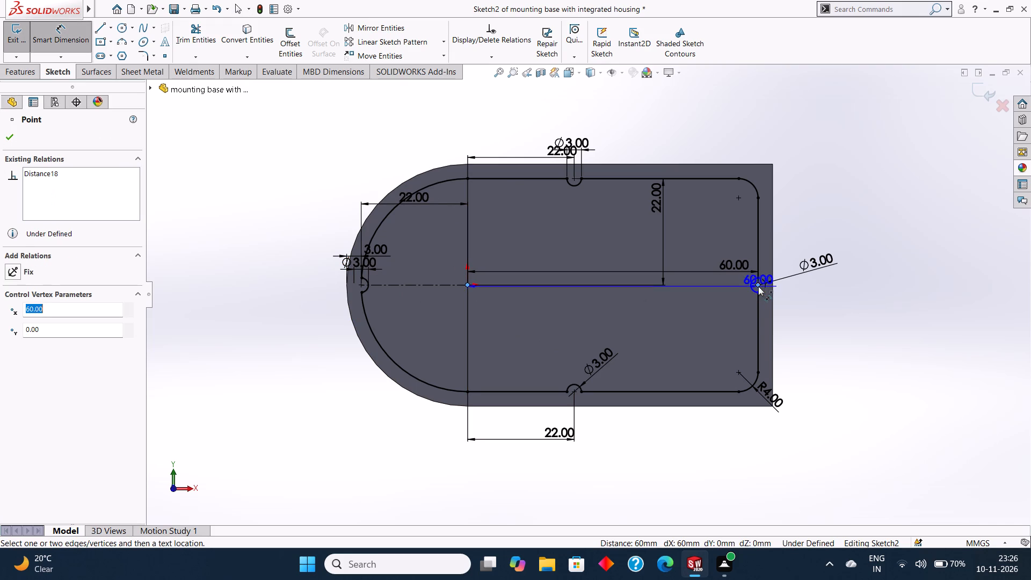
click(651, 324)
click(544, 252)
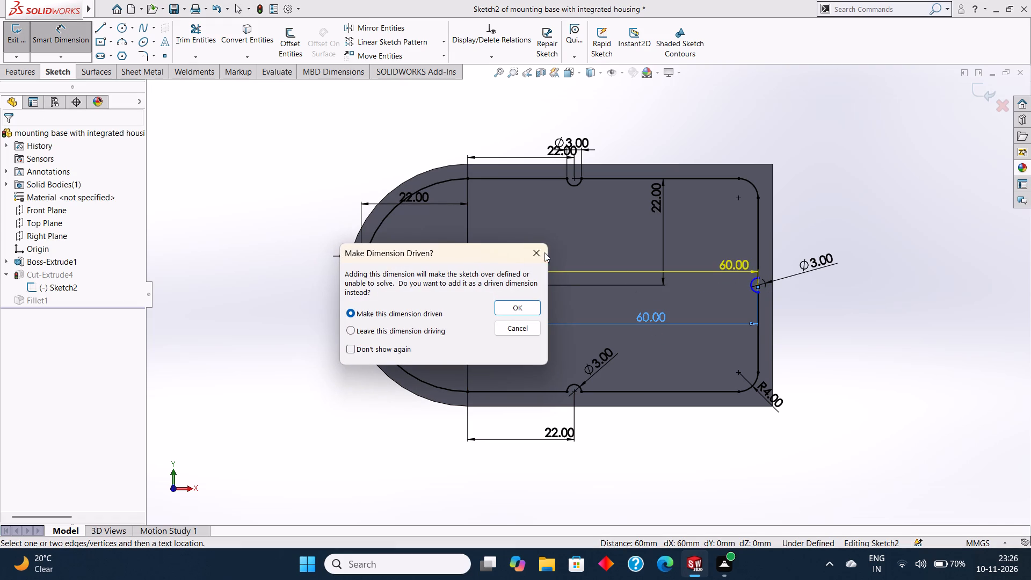
Dimension the straight distance from the origin to the upper endpoint of the straight-end notch arc as 60.02 mm.
scroll(774, 296, down, 3)
scroll(659, 299, up, 3)
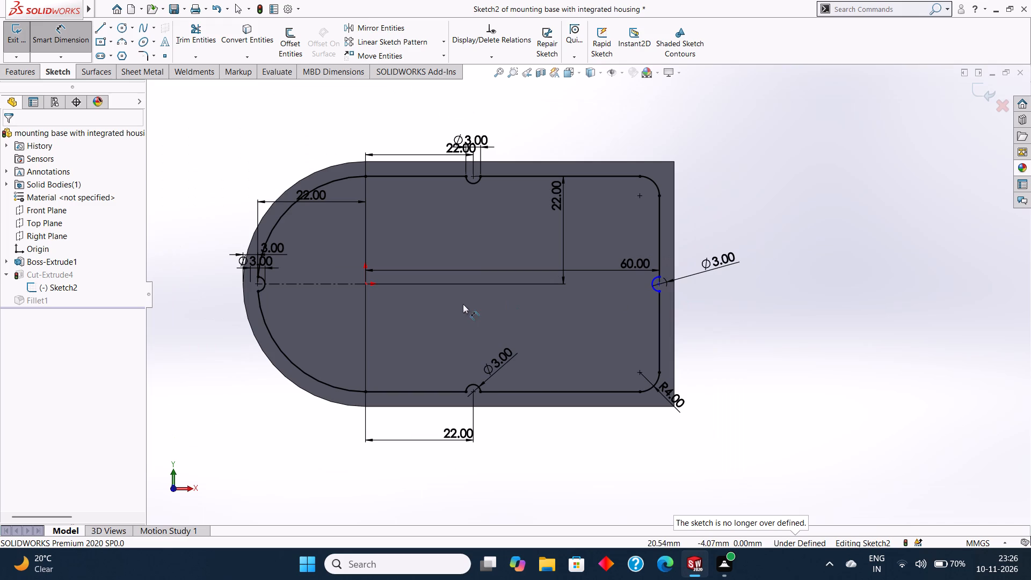
click(363, 282)
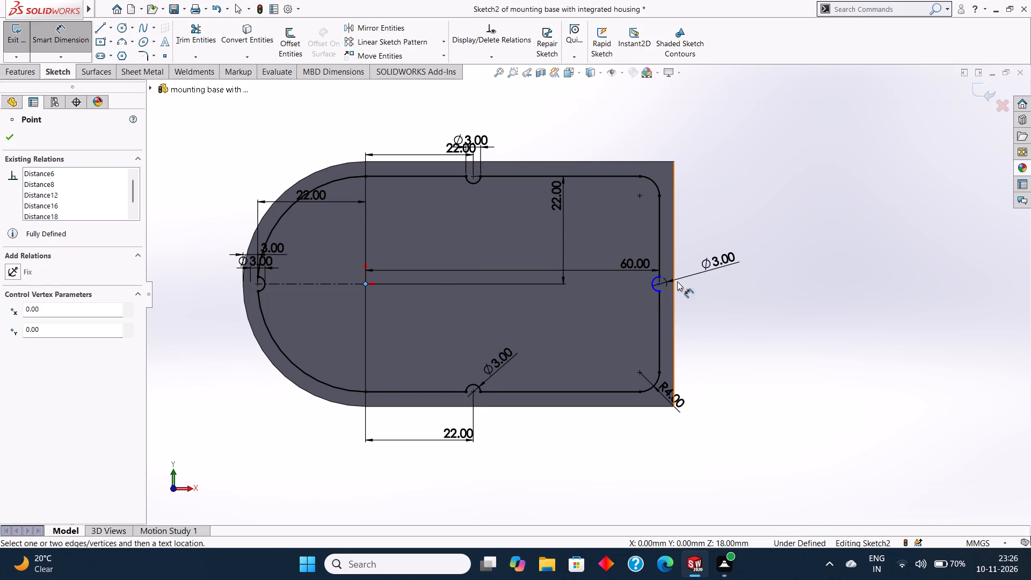
click(660, 278)
click(768, 285)
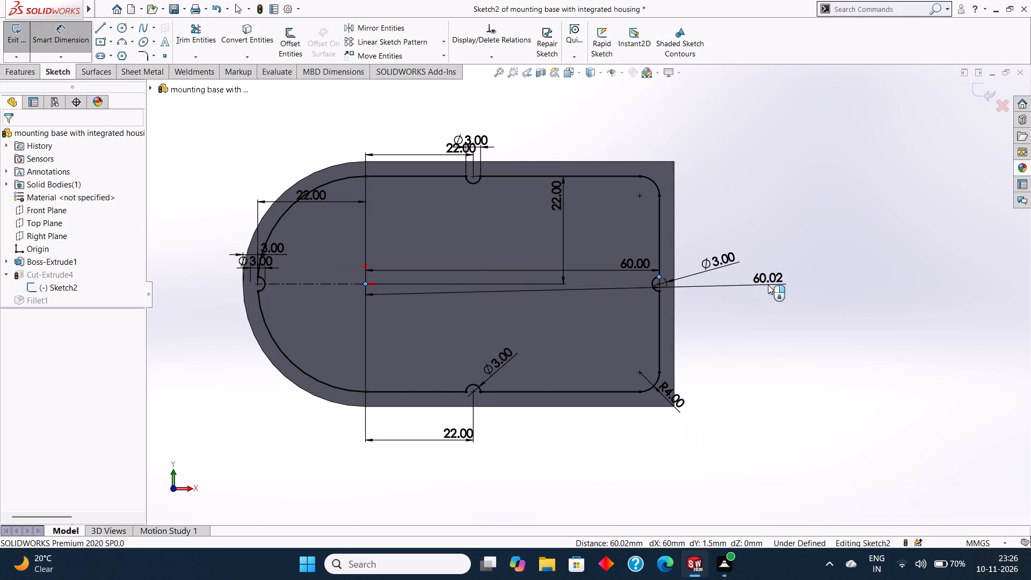
click(718, 265)
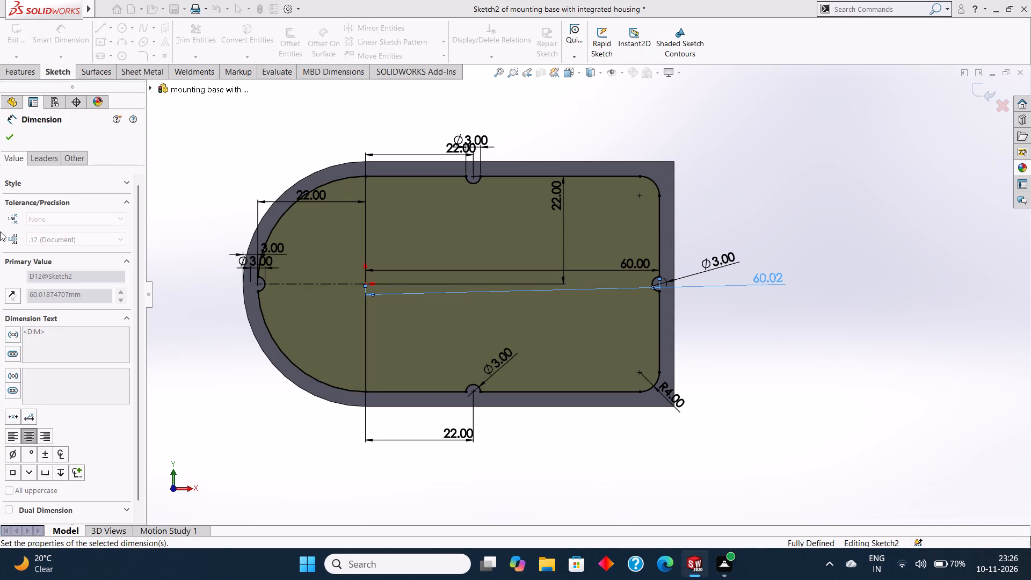
click(6, 137)
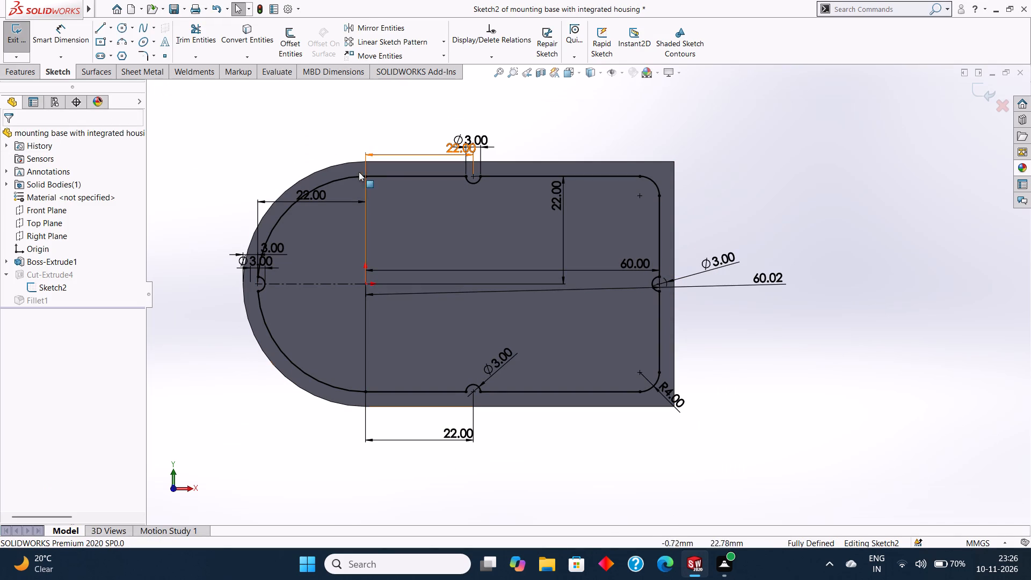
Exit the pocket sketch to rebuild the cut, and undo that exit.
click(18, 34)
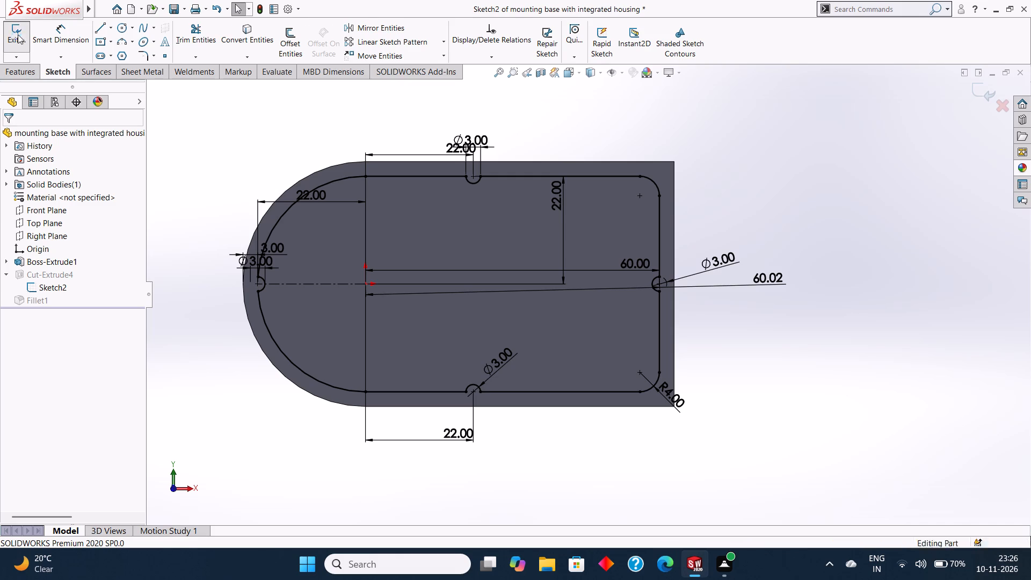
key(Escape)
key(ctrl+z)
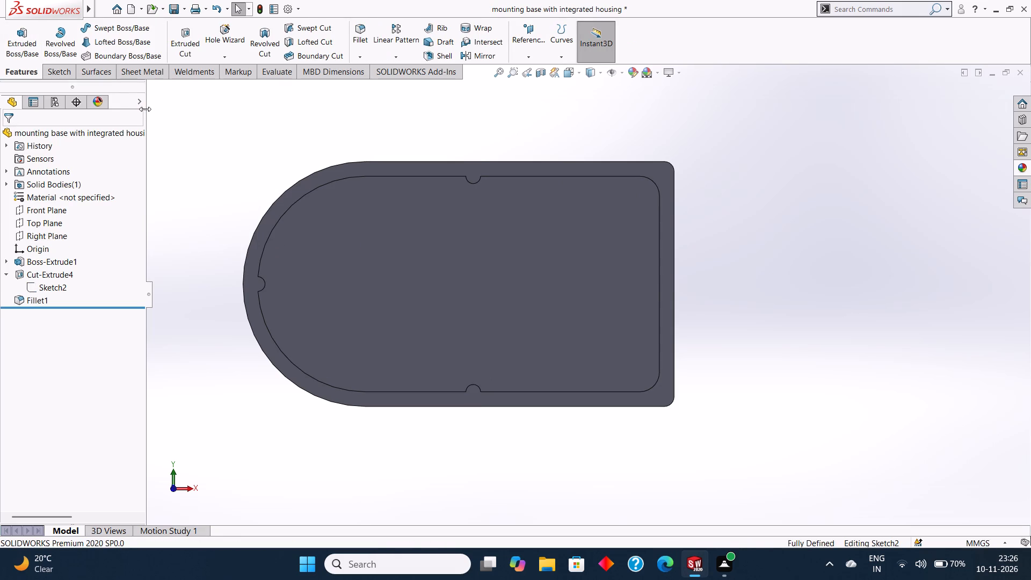
Examine the pocket cut's preview from several angles, looking closely at the straight-end notch.
middle_drag(798, 208, 788, 177)
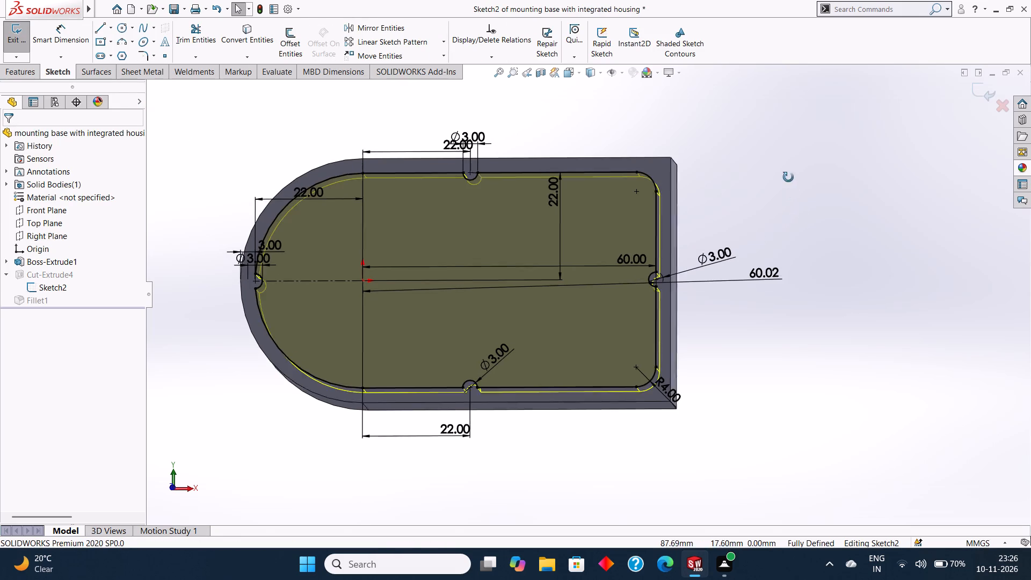
middle_drag(788, 177, 786, 170)
middle_drag(775, 176, 761, 153)
middle_drag(754, 168, 745, 139)
scroll(746, 139, up, 1)
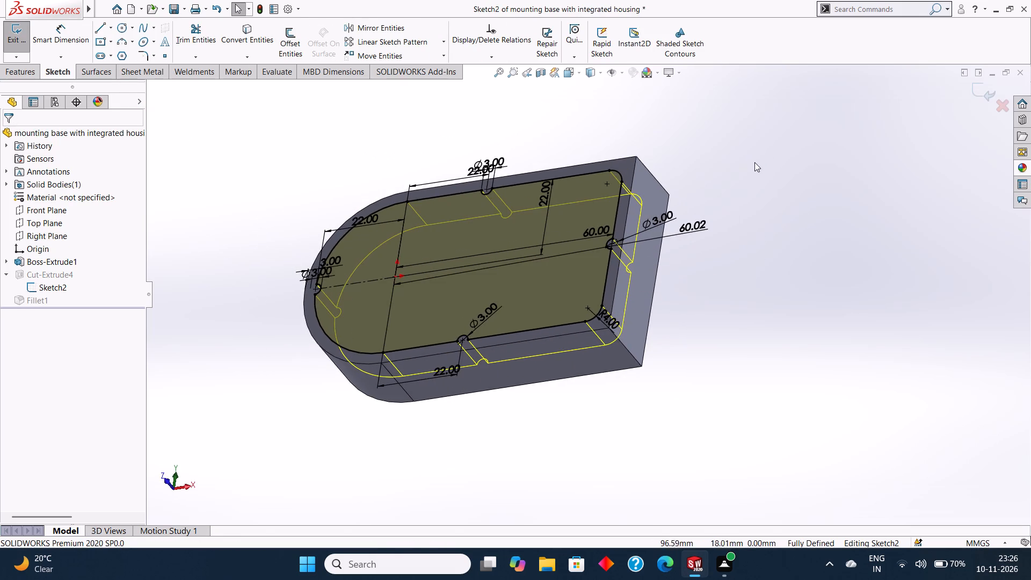
middle_drag(745, 153, 729, 128)
middle_drag(729, 175, 769, 119)
middle_drag(736, 242, 743, 205)
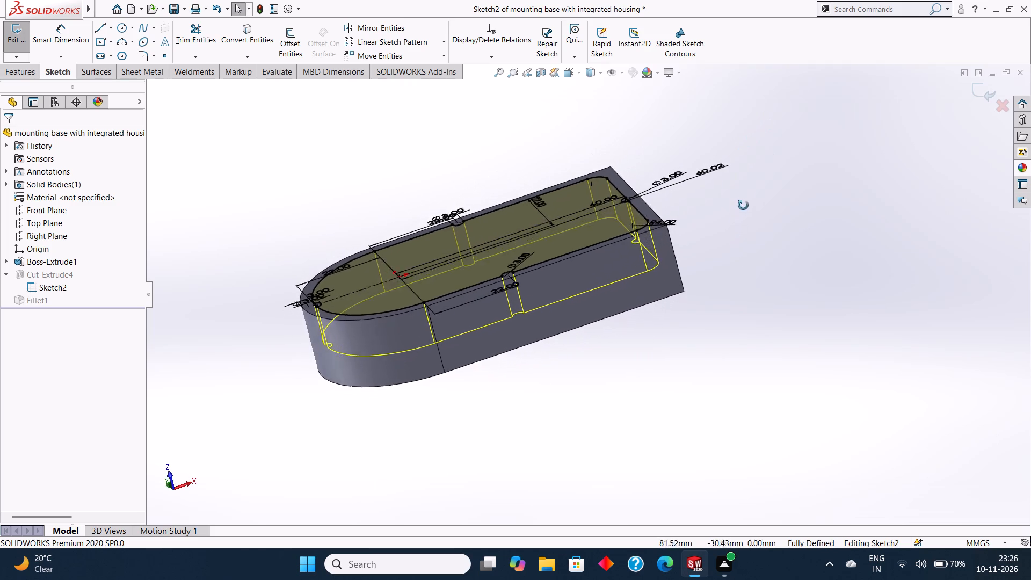
middle_drag(743, 205, 736, 192)
middle_drag(744, 216, 714, 306)
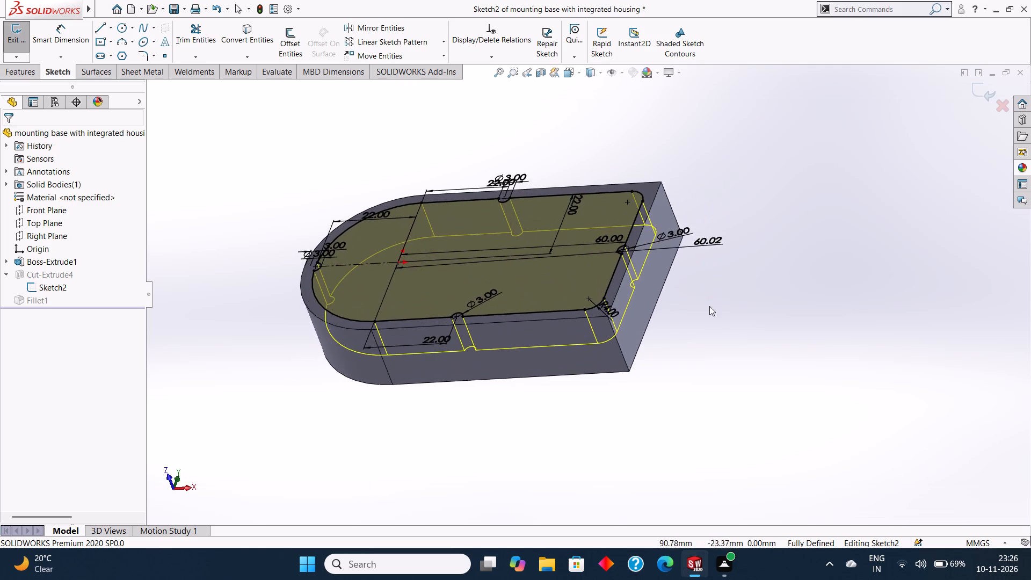
middle_drag(641, 266, 658, 301)
scroll(634, 277, down, 7)
middle_drag(641, 259, 642, 296)
scroll(642, 295, down, 1)
middle_drag(614, 230, 611, 265)
middle_drag(606, 251, 575, 218)
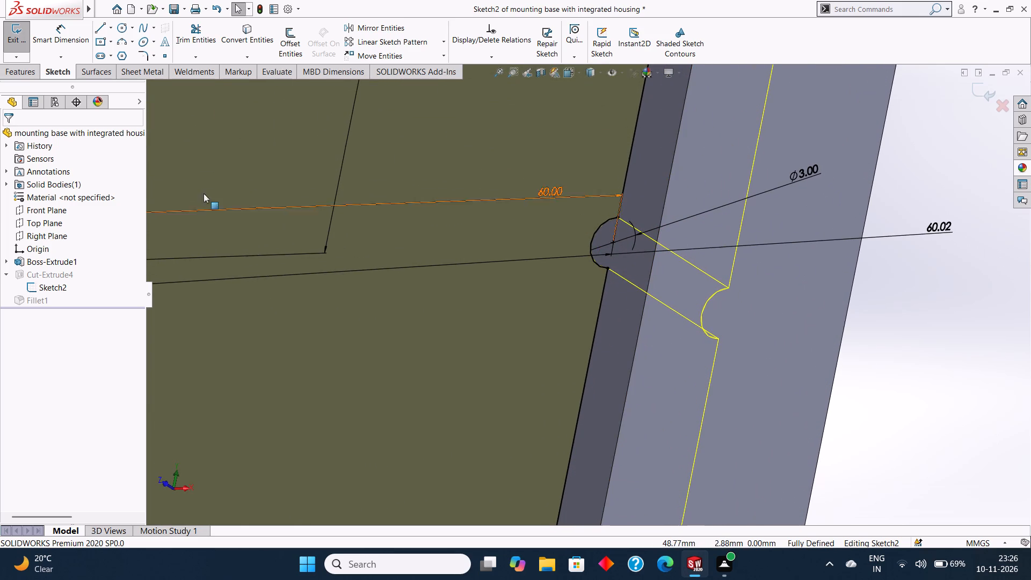
Exit the pocket sketch to rebuild the part.
click(23, 69)
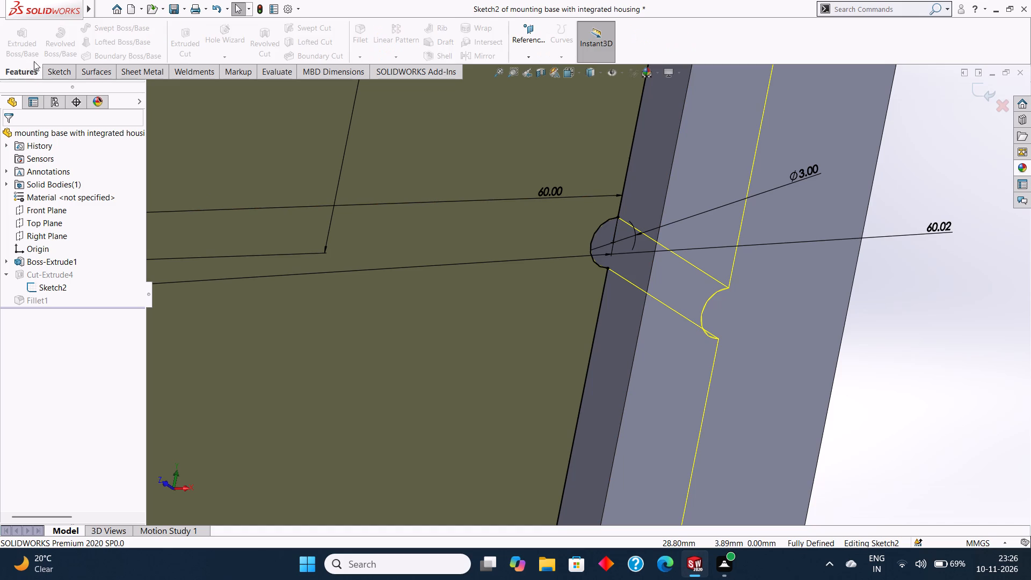
click(48, 71)
click(22, 39)
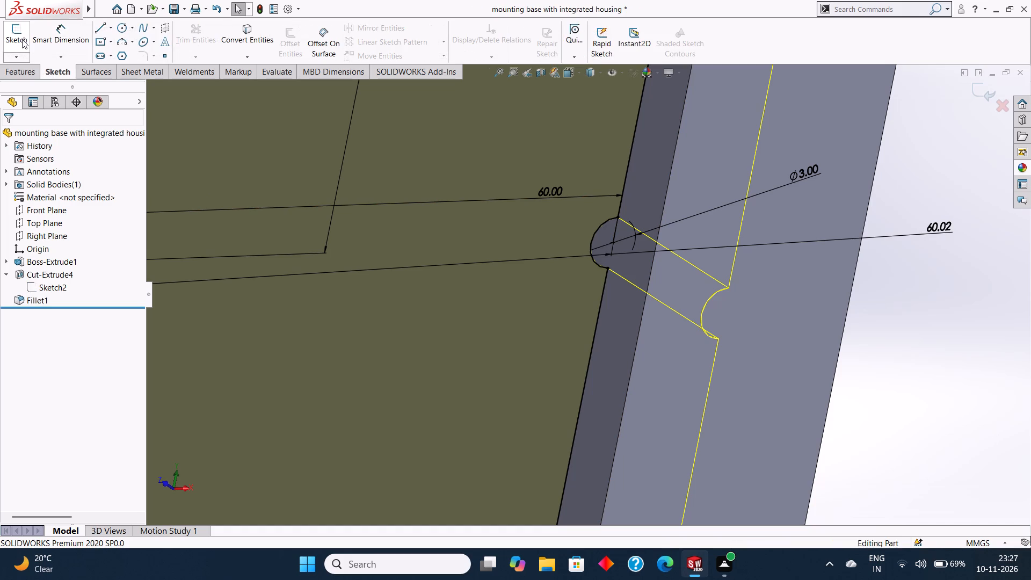
Examine the rebuilt part from several angles, focusing on the pocket's straight-end wall where the fourth notch belongs.
scroll(700, 242, up, 8)
middle_drag(692, 246, 722, 258)
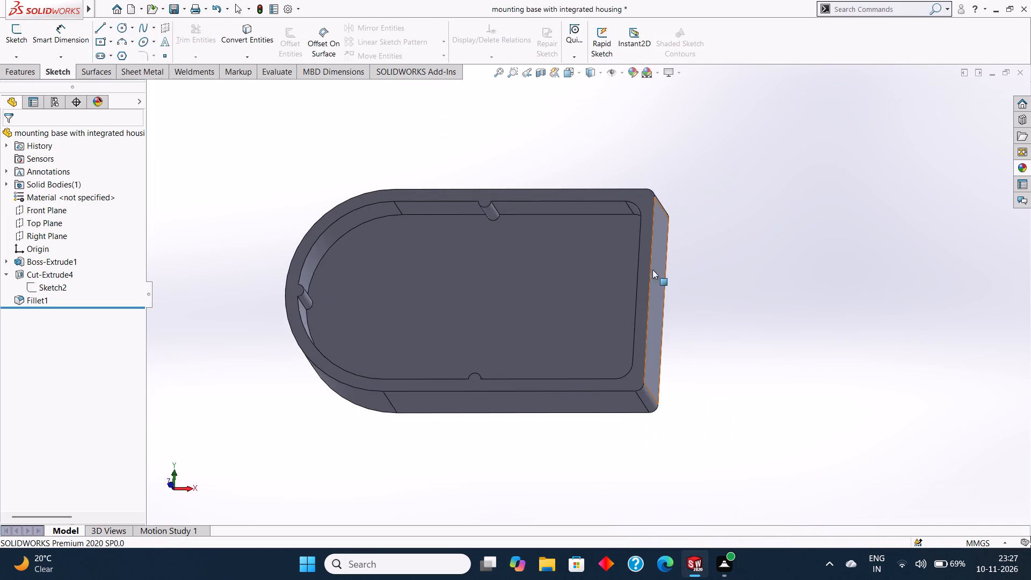
middle_drag(597, 258, 621, 275)
middle_drag(576, 256, 571, 229)
middle_drag(635, 276, 643, 263)
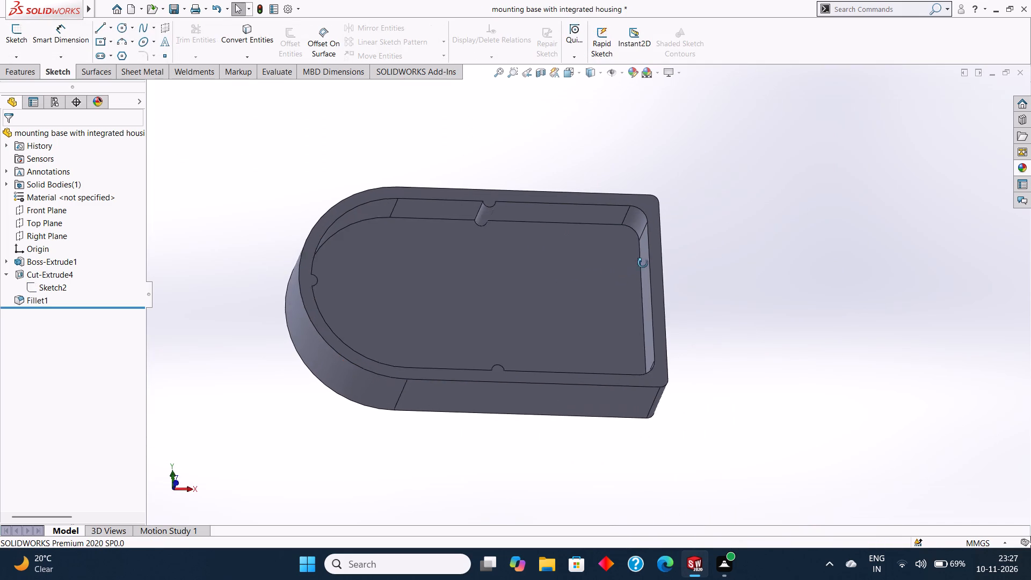
middle_drag(643, 263, 644, 261)
middle_drag(652, 275, 657, 281)
middle_drag(657, 281, 655, 294)
middle_drag(654, 294, 649, 301)
middle_drag(653, 288, 648, 300)
middle_drag(654, 285, 650, 296)
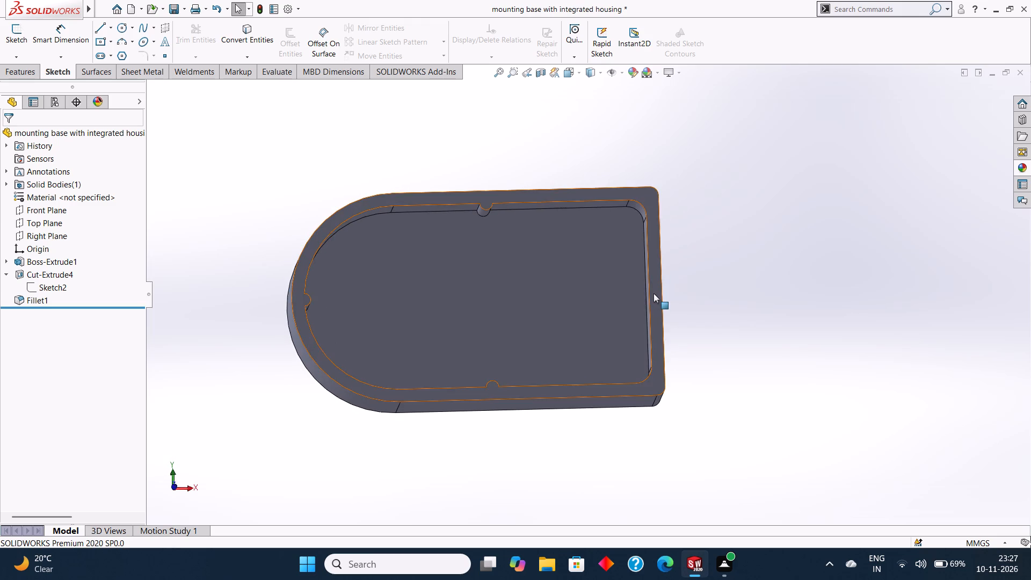
middle_click(654, 293)
middle_drag(654, 293, 646, 291)
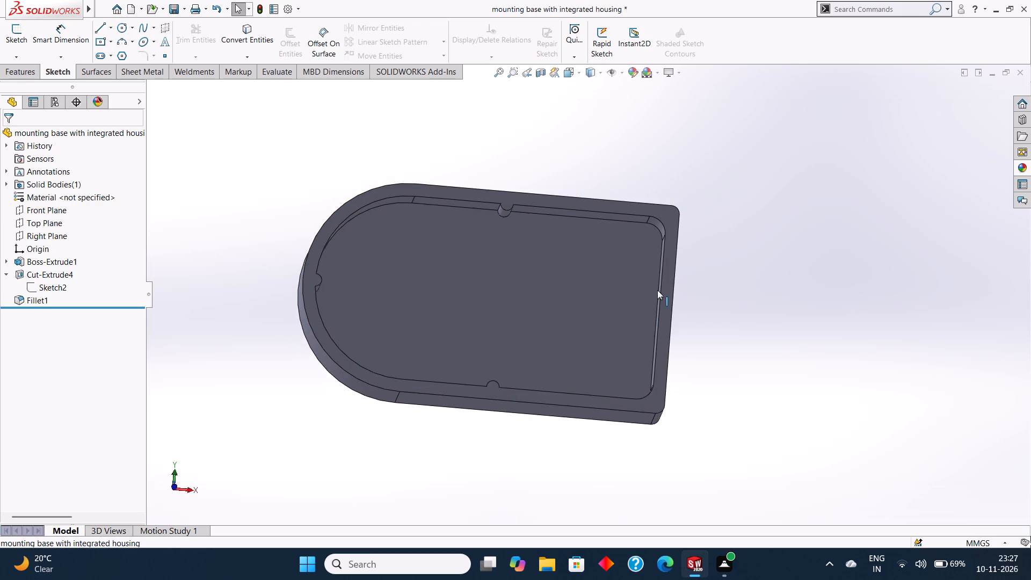
middle_drag(657, 290, 654, 264)
middle_click(657, 269)
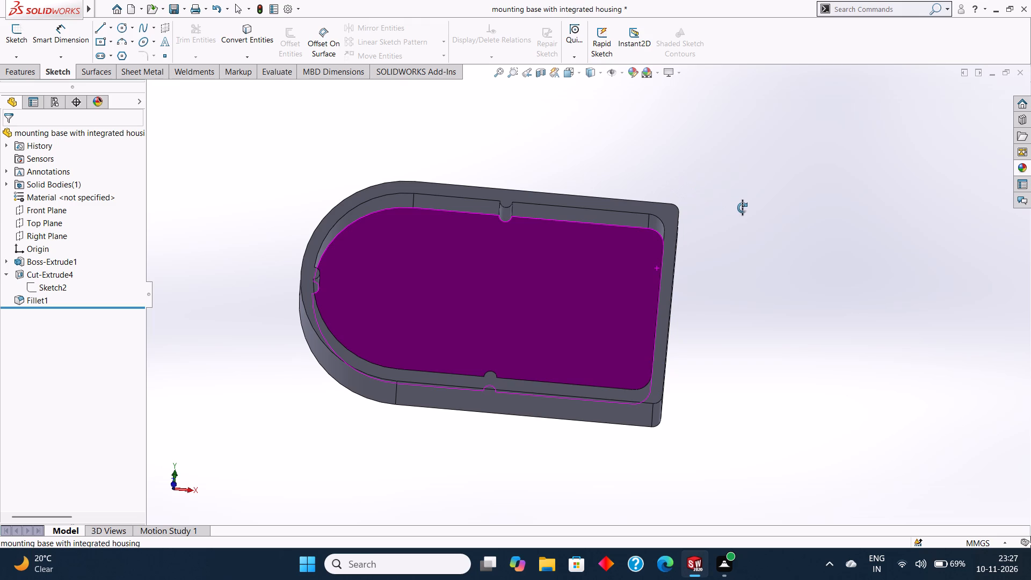
key(Escape)
middle_drag(761, 291, 785, 281)
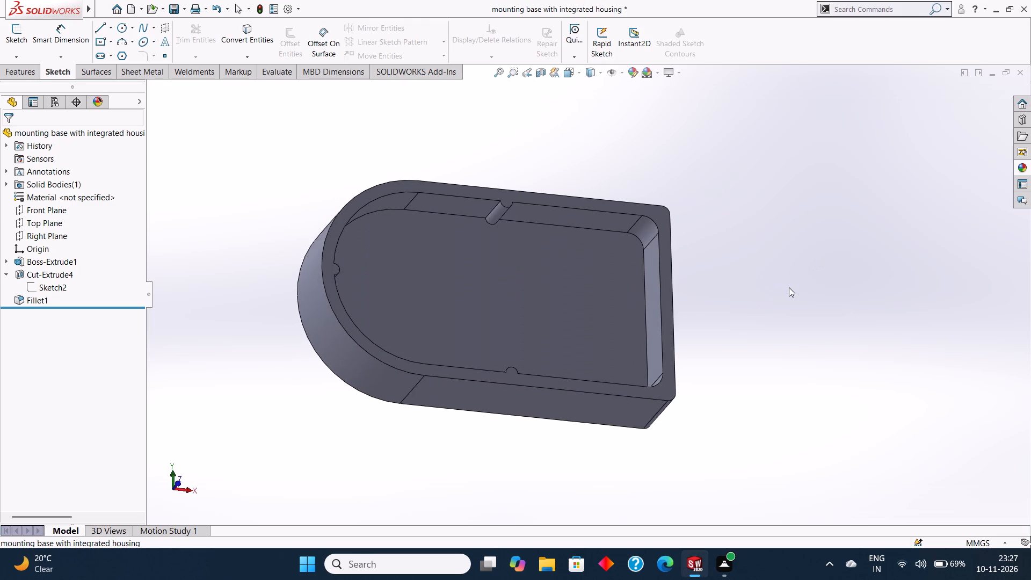
middle_drag(789, 287, 793, 297)
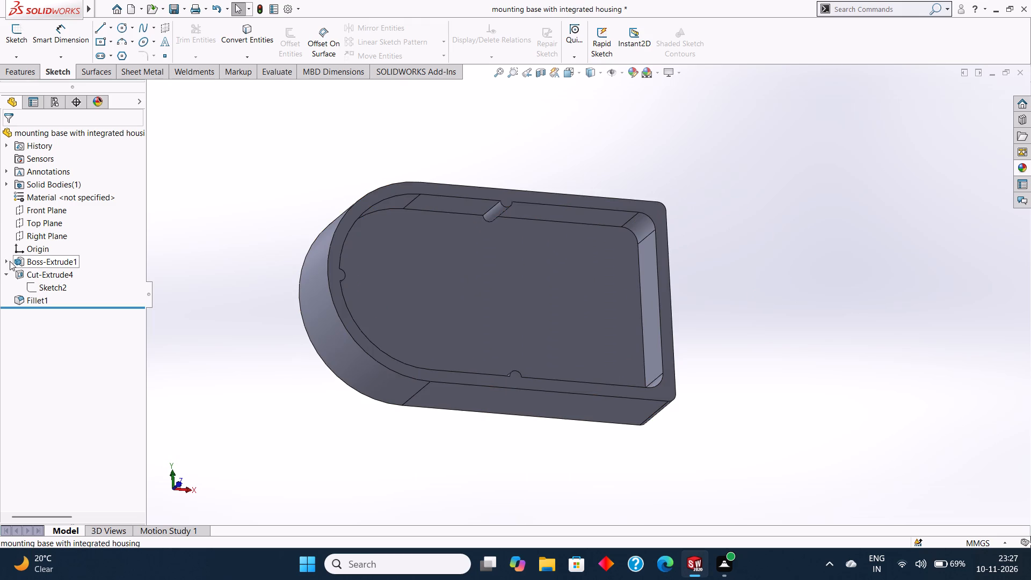
Open the base extrusion's profile sketch, inspect its geometry and dimensions, and exit it without editing.
click(5, 259)
click(45, 272)
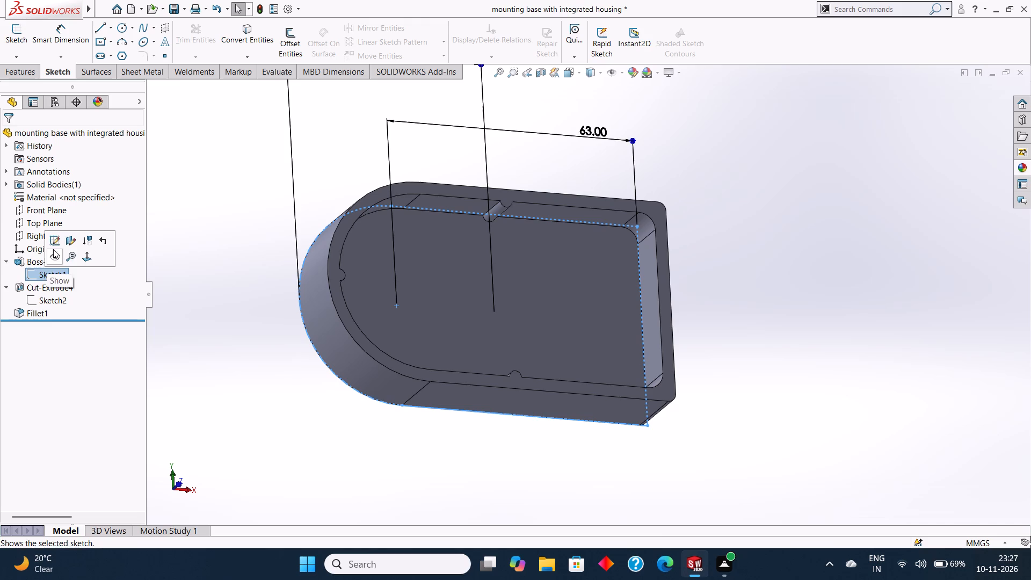
click(55, 238)
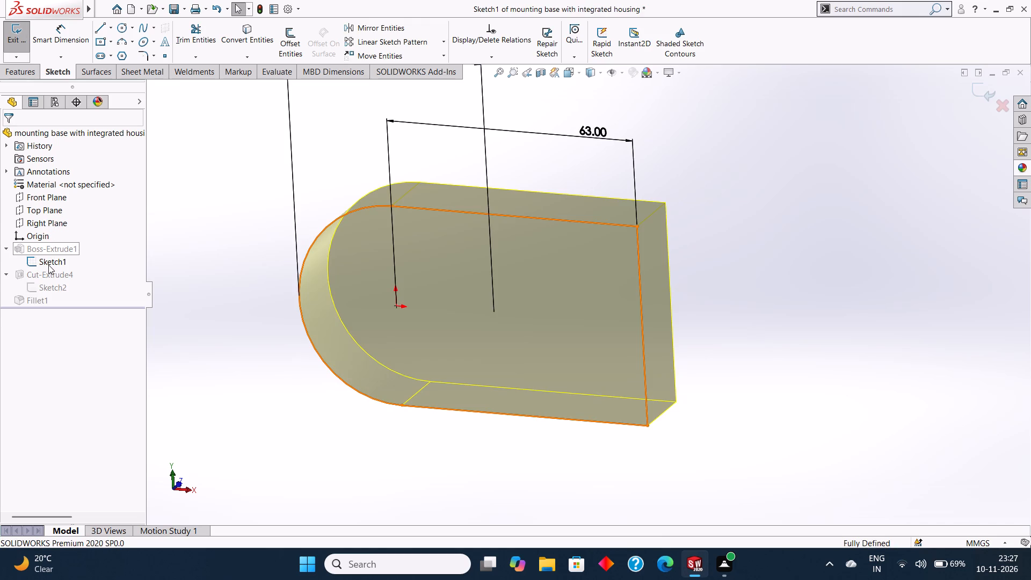
middle_drag(727, 249, 696, 256)
scroll(695, 255, up, 3)
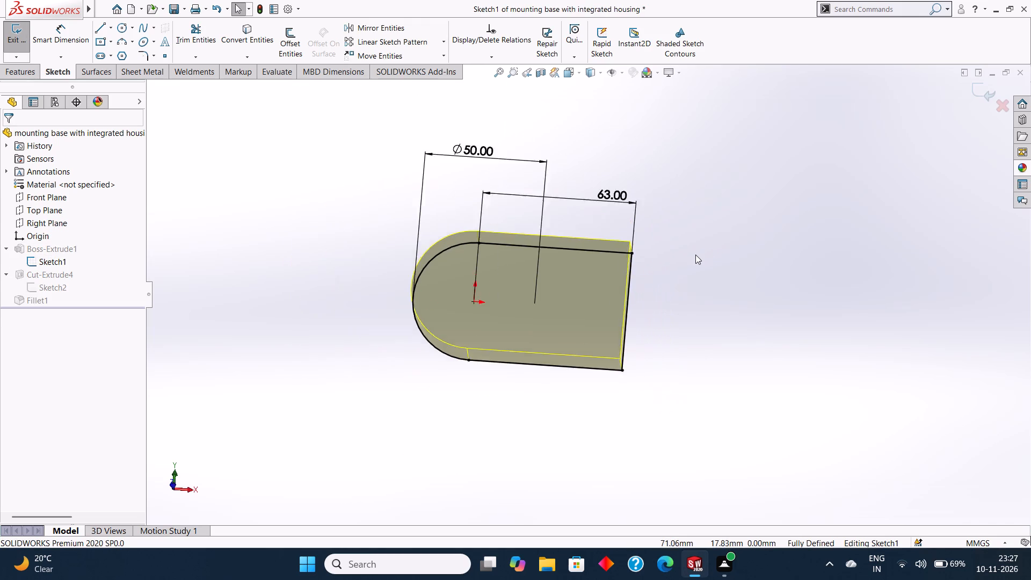
scroll(695, 255, up, 1)
middle_drag(697, 252, 726, 270)
middle_drag(726, 270, 737, 296)
middle_drag(736, 296, 720, 292)
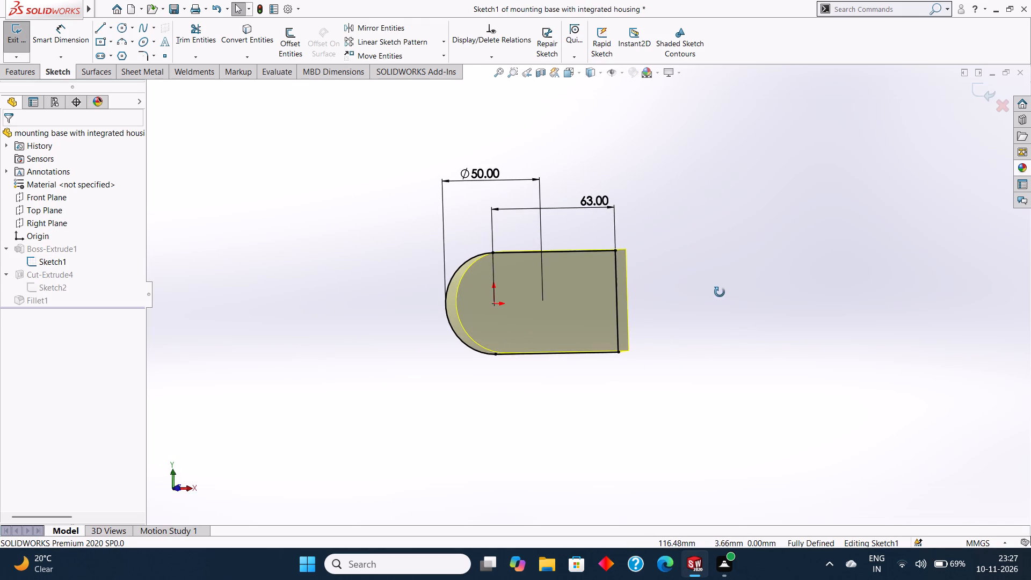
middle_drag(720, 292, 715, 289)
key(Escape)
key(Escape)
key(Escape)
key(Escape)
key(Escape)
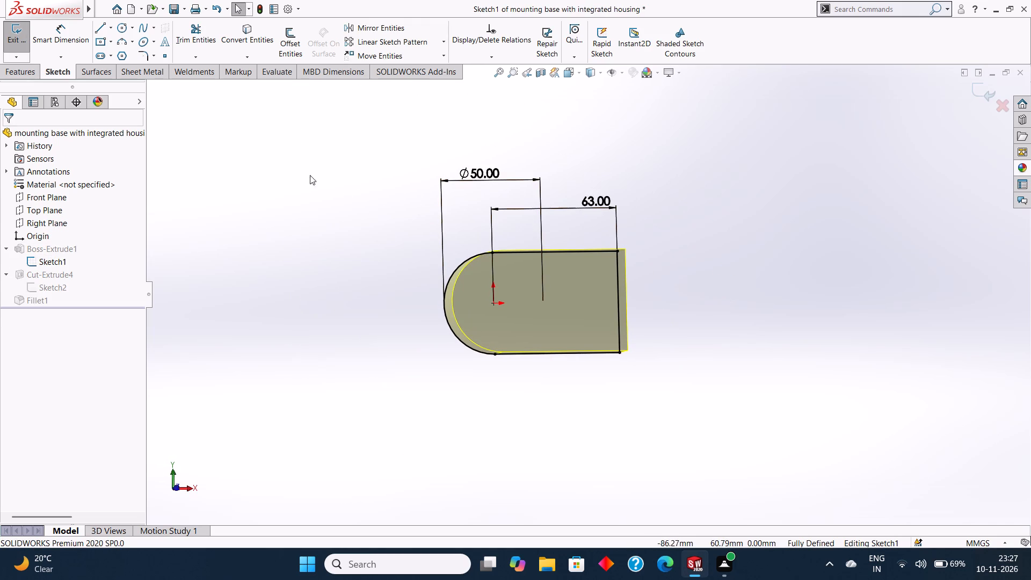
click(292, 163)
key(Escape)
key(Escape)
key(Escape)
key(Escape)
key(Escape)
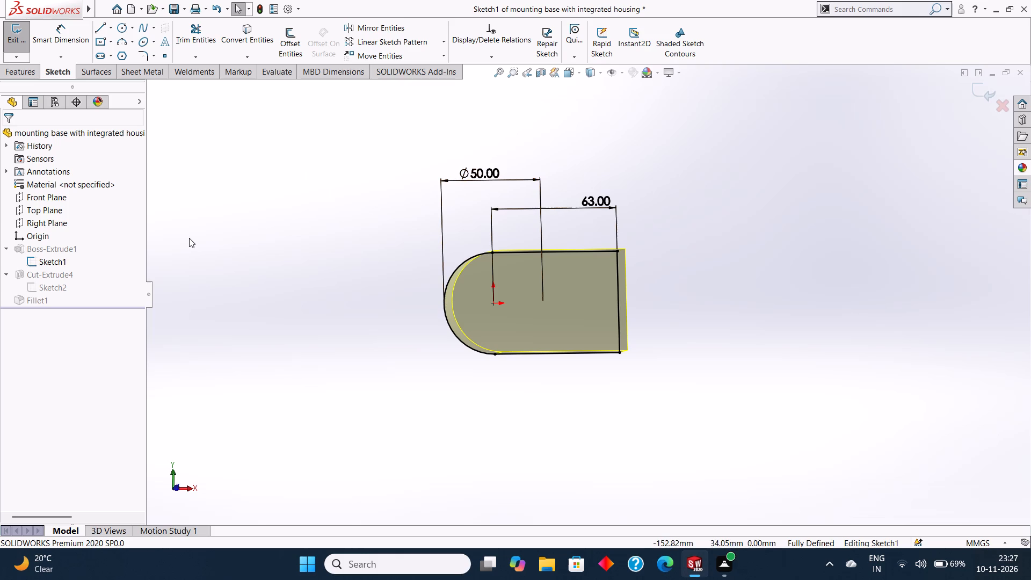
key(Escape)
key(Escape)
key(Escape)
key(Escape)
key(Escape)
key(Escape)
key(Escape)
key(Escape)
key(Escape)
click(809, 172)
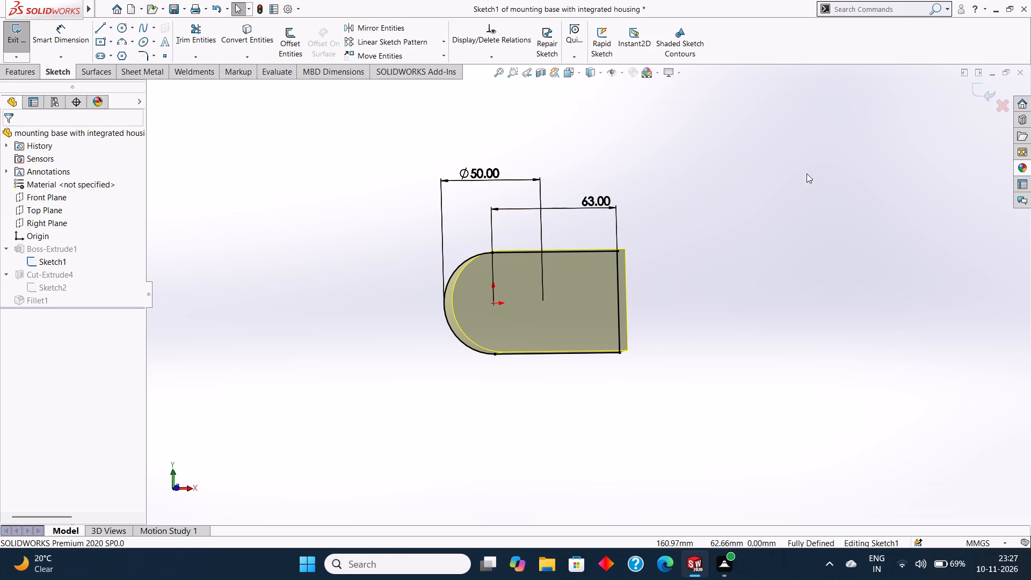
click(776, 194)
key(Escape)
key(Escape)
key(Escape)
key(Escape)
key(Escape)
key(Escape)
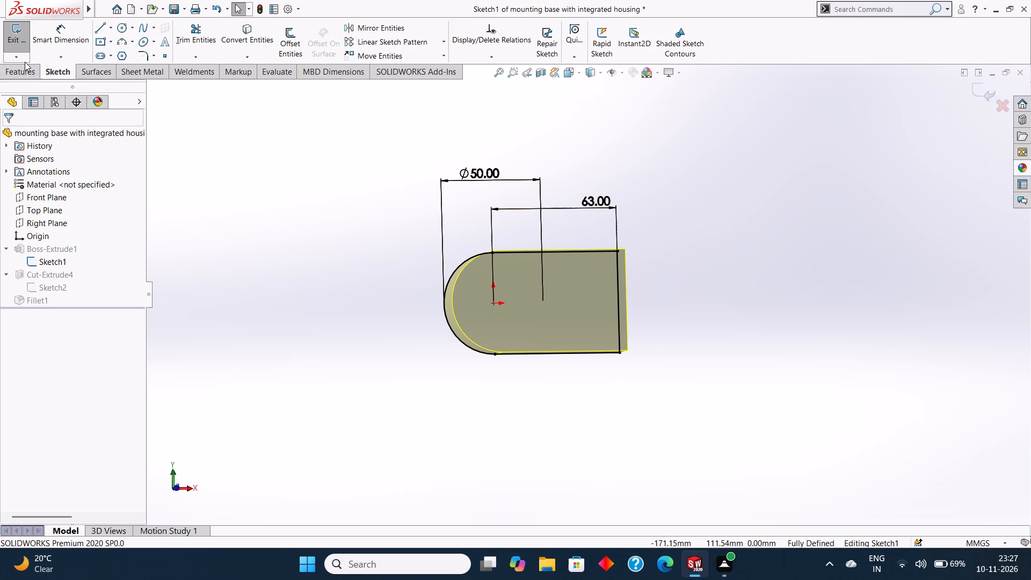
click(14, 37)
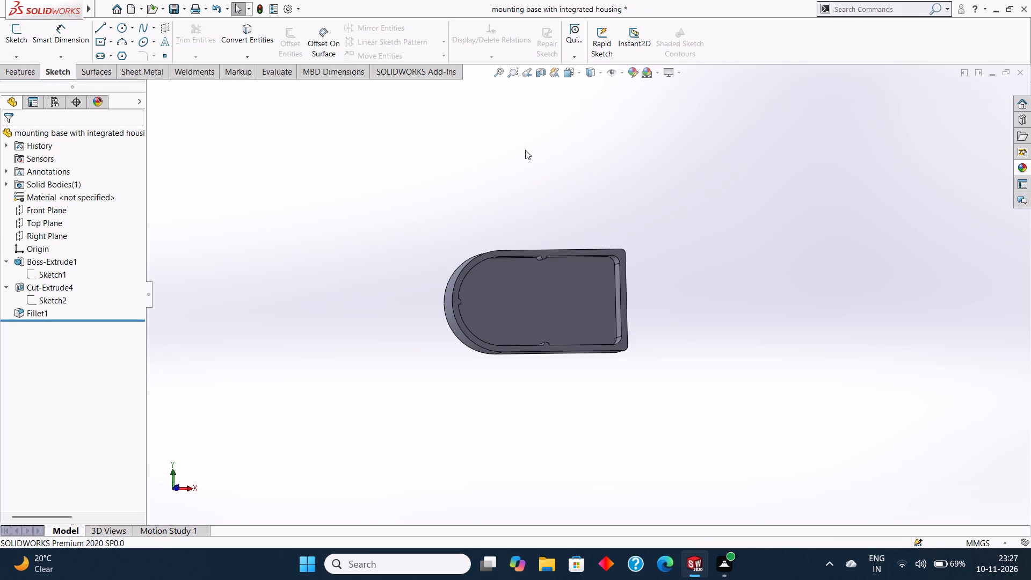
Reopen the pocket sketch, inspect the straight-end notch up close, and exit the sketch to rebuild the part.
click(525, 150)
click(46, 298)
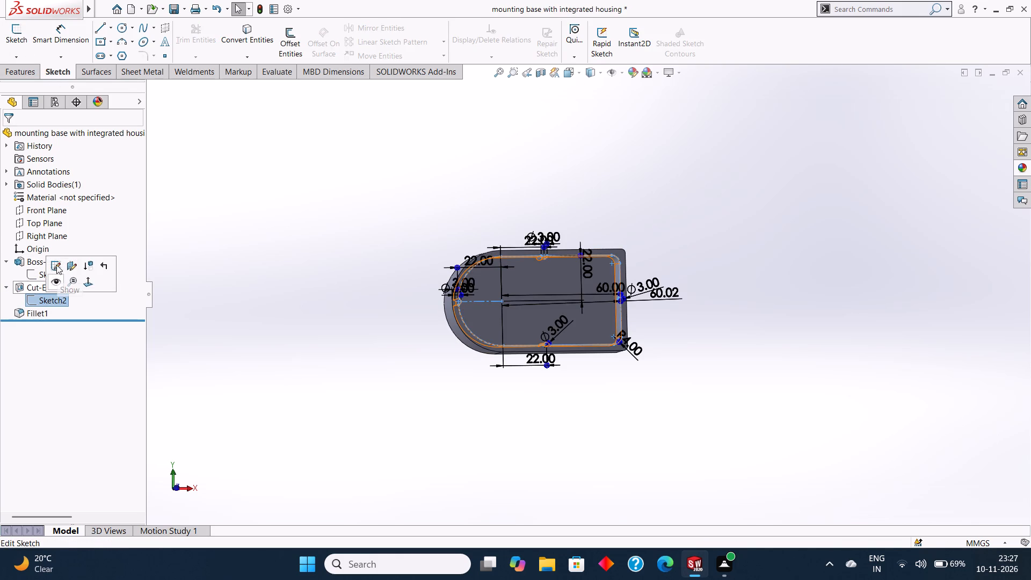
click(56, 264)
middle_drag(740, 343, 716, 335)
scroll(637, 306, down, 3)
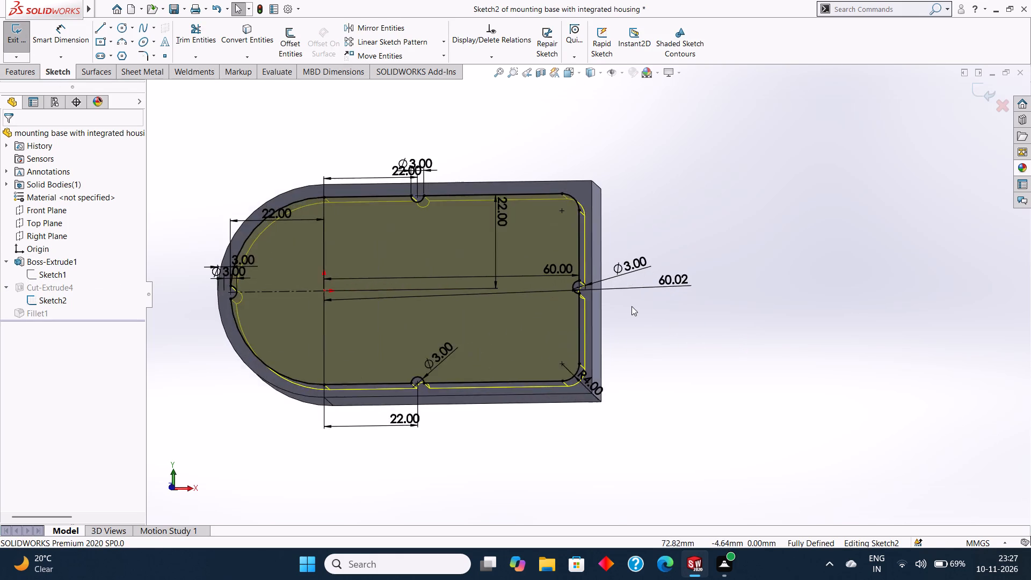
scroll(631, 306, down, 4)
middle_drag(648, 305, 651, 274)
key(Escape)
middle_drag(651, 274, 653, 263)
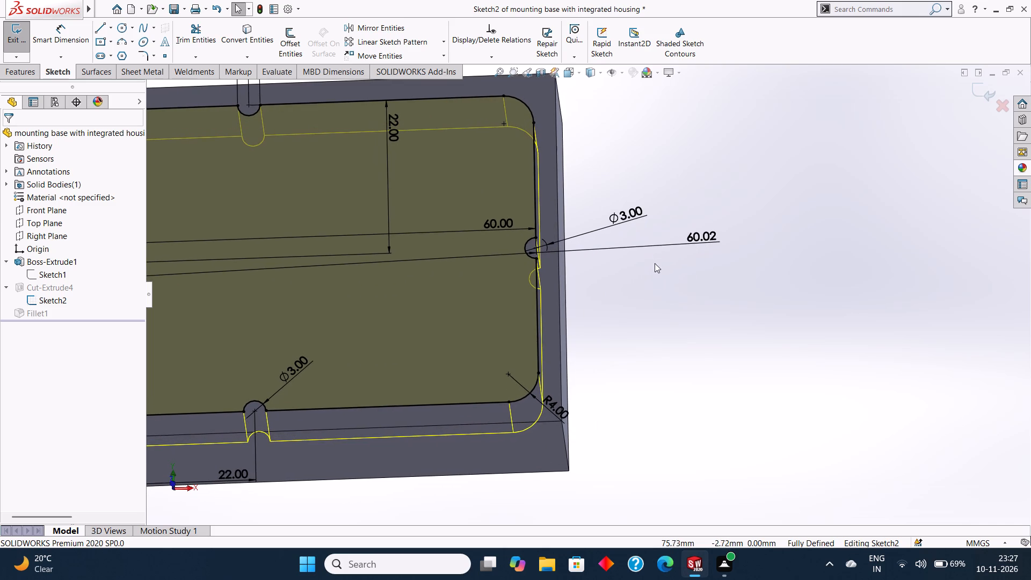
click(21, 69)
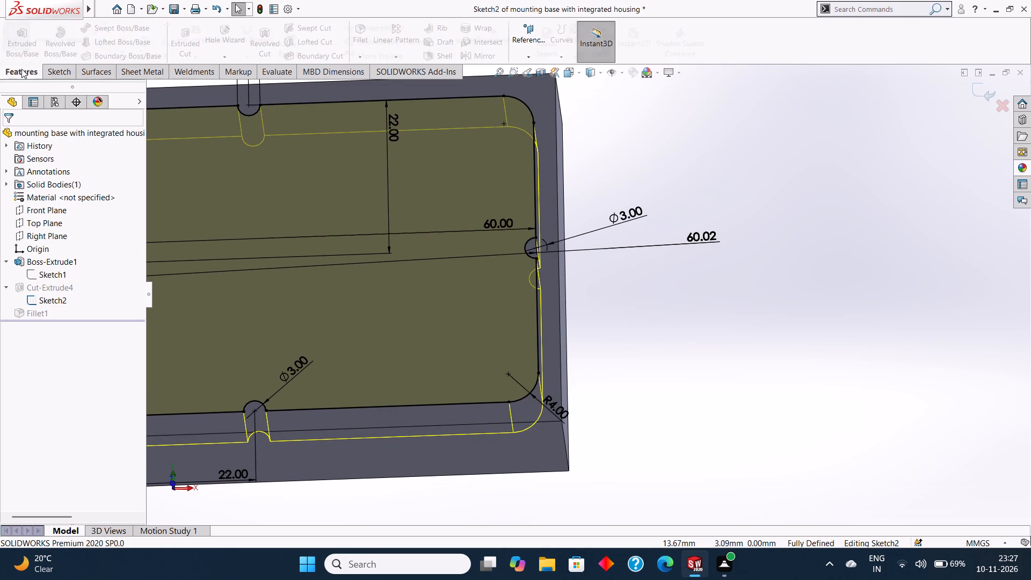
click(49, 71)
click(20, 39)
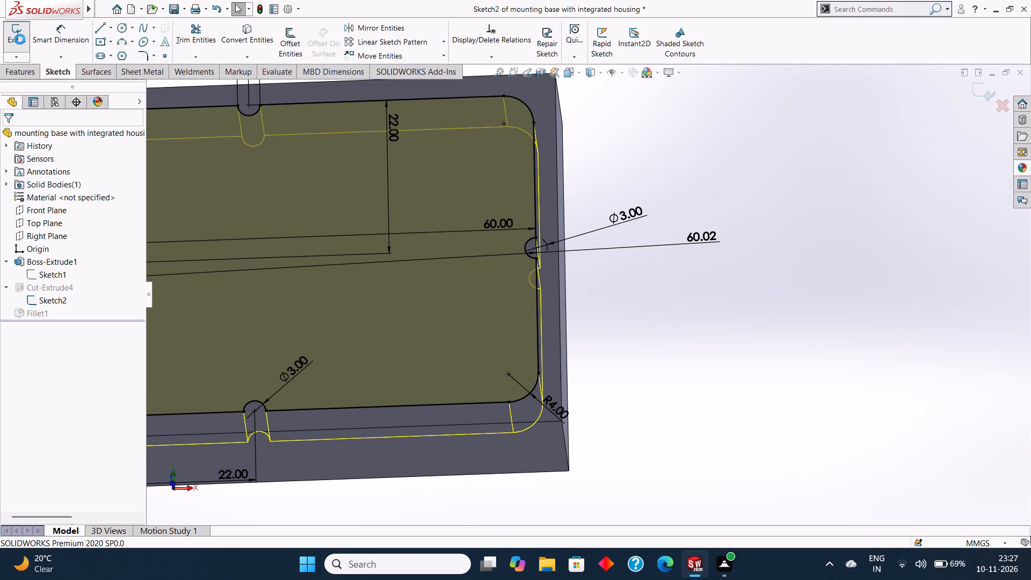
scroll(615, 230, up, 6)
middle_drag(643, 250, 647, 266)
key(Escape)
key(Escape)
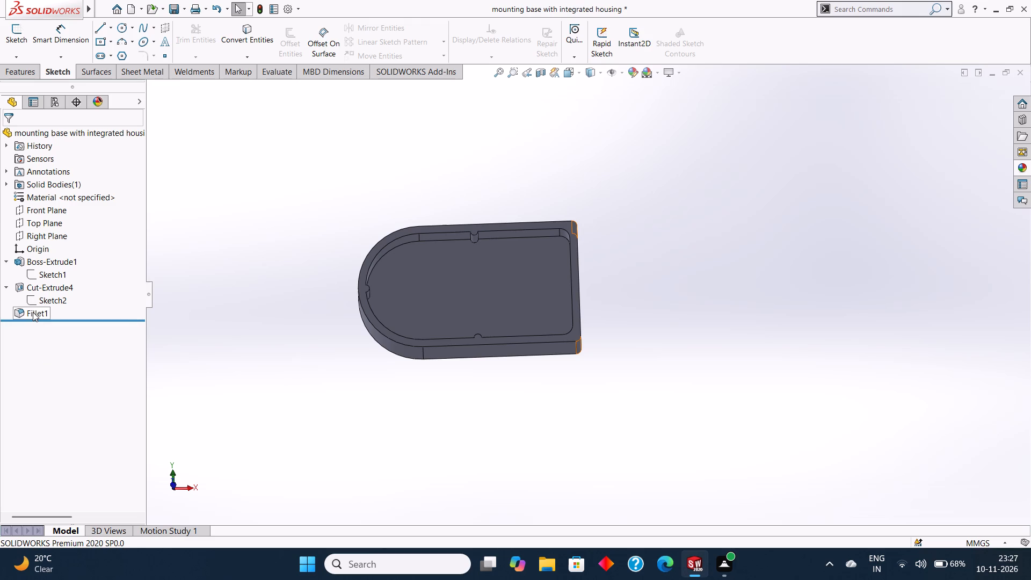
Delete the fillet feature that rounds the base's two outer straight-end corners.
click(31, 312)
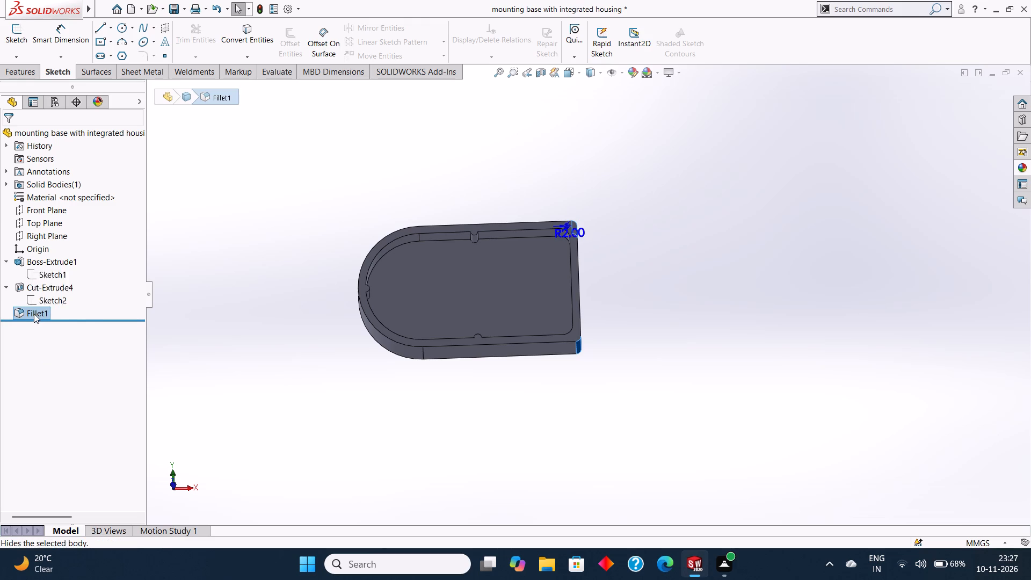
right_click(34, 314)
click(60, 388)
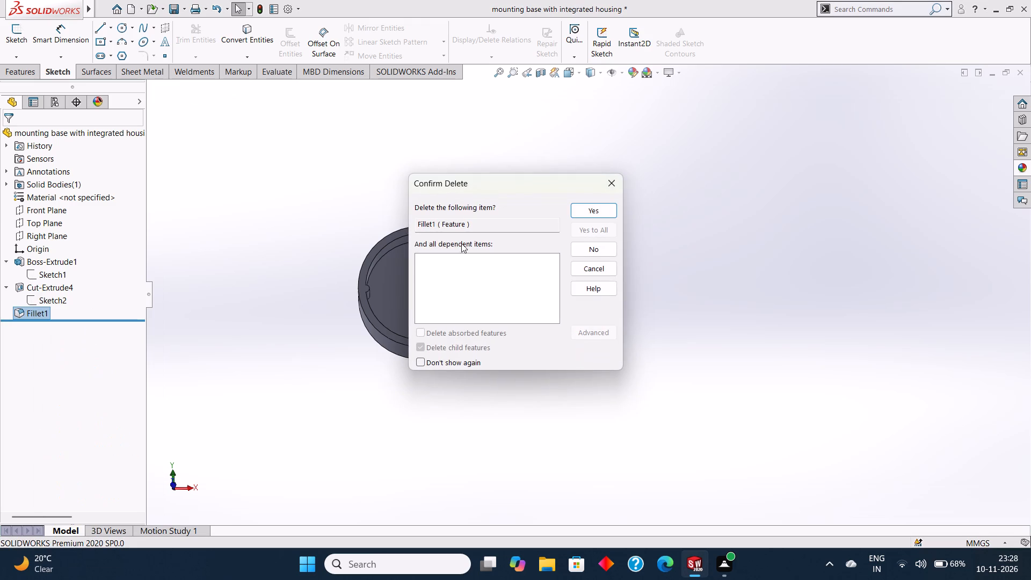
click(580, 213)
click(652, 261)
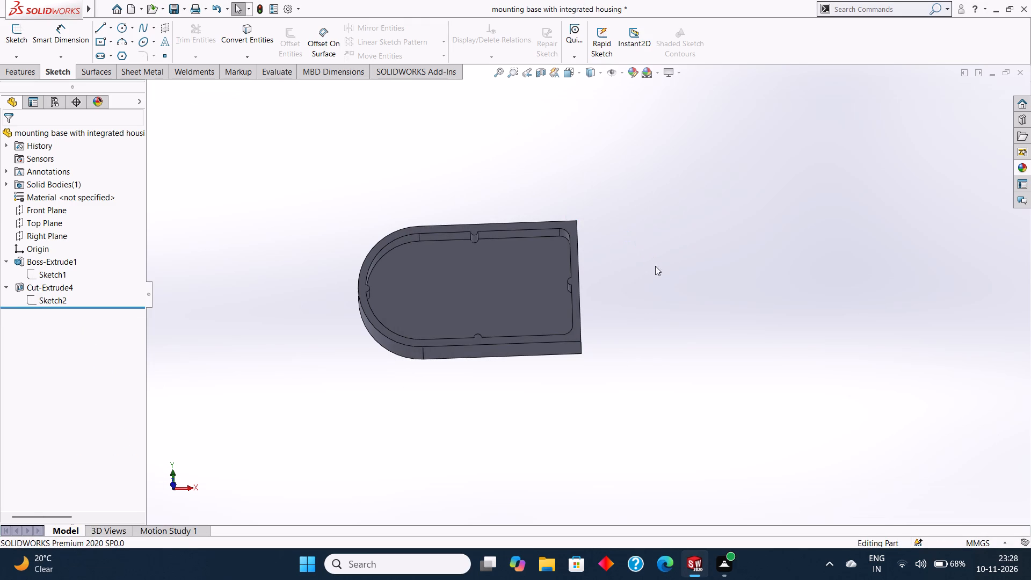
Examine the pocket and its straight-end notch up close and from several angles.
middle_drag(659, 270, 655, 265)
scroll(583, 285, down, 7)
middle_drag(568, 291, 586, 245)
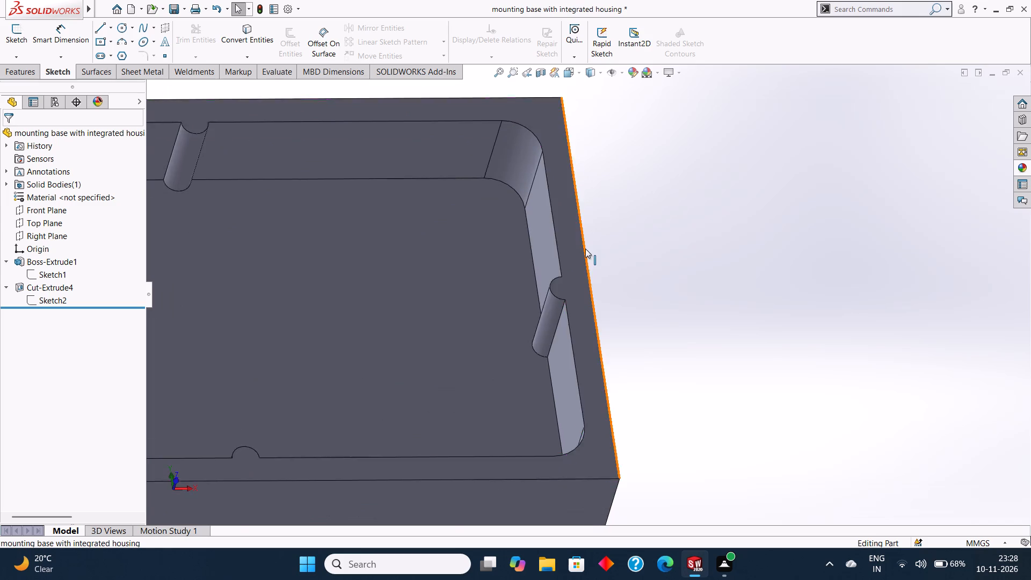
scroll(585, 249, up, 8)
middle_drag(689, 272, 672, 310)
middle_drag(669, 303, 659, 323)
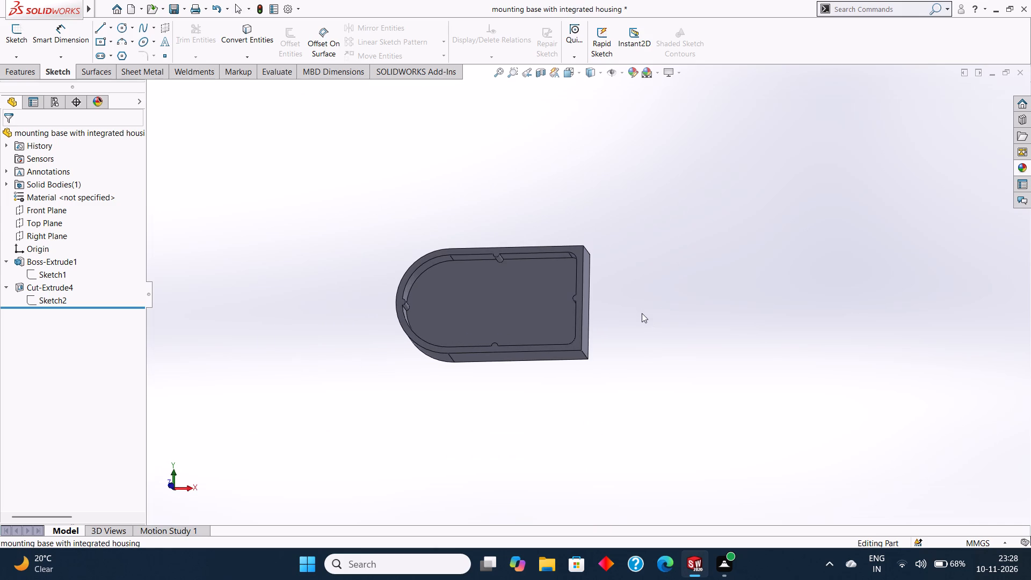
middle_drag(638, 304, 640, 282)
click(206, 211)
middle_drag(258, 212, 284, 256)
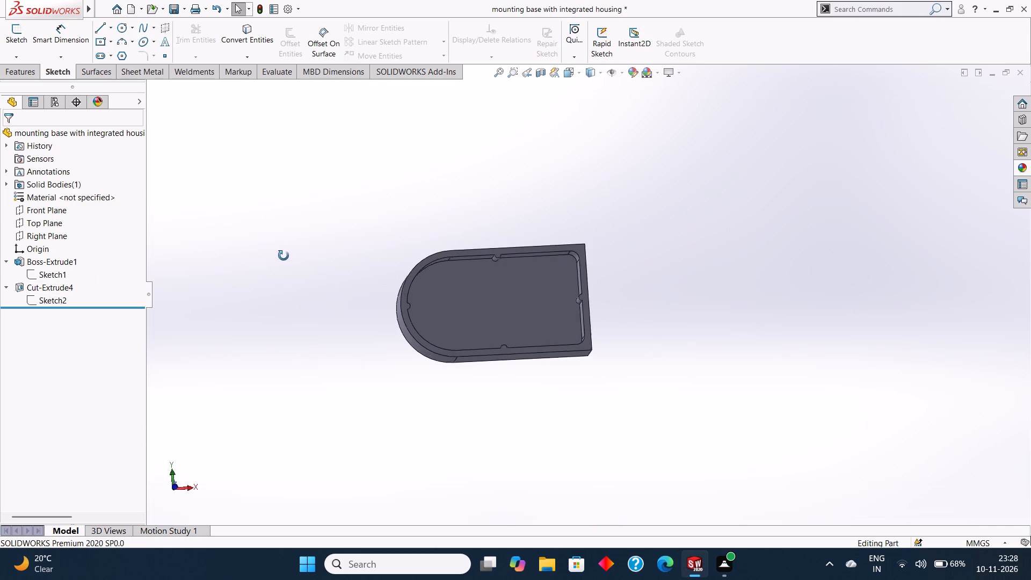
middle_drag(284, 256, 286, 260)
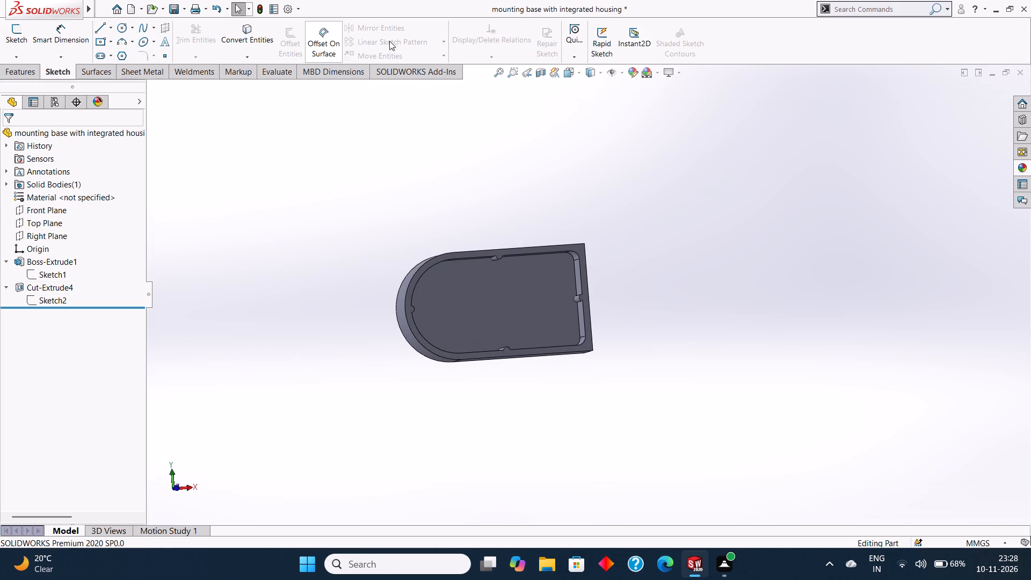
Fillet the two outer vertical corner edges at the base's straight end with a symmetric 2 mm radius.
click(24, 75)
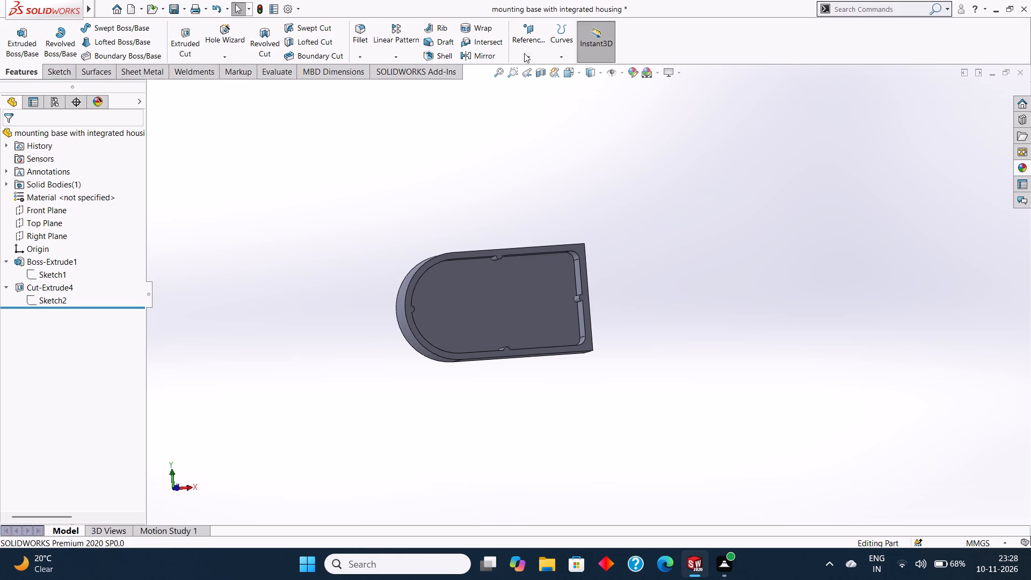
click(364, 55)
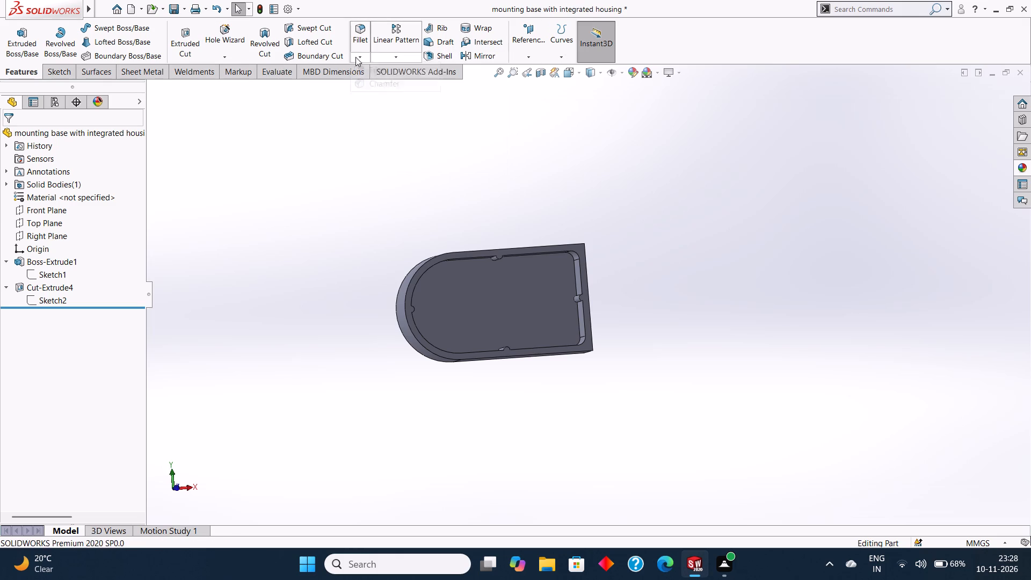
click(360, 70)
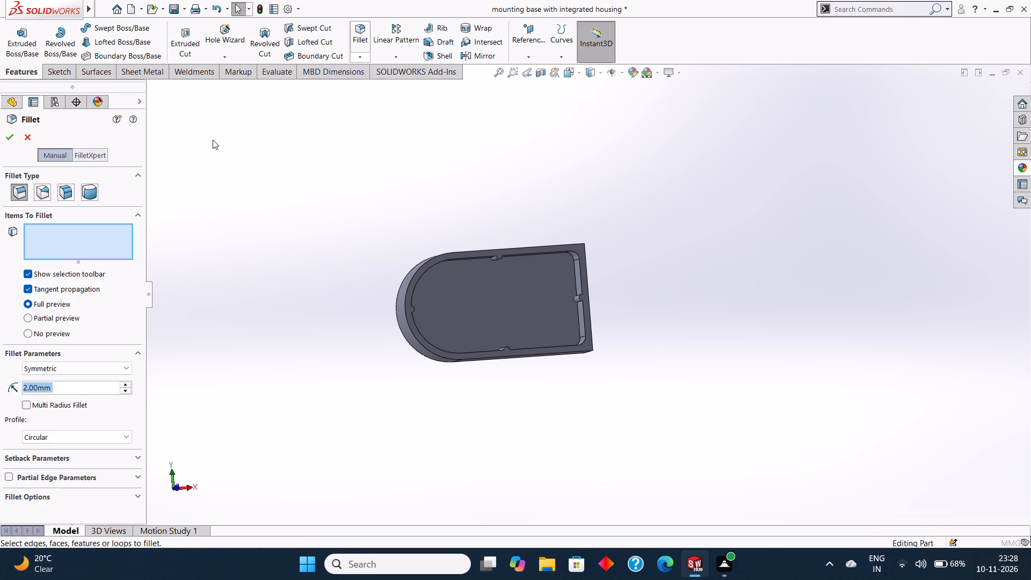
middle_drag(353, 264, 347, 191)
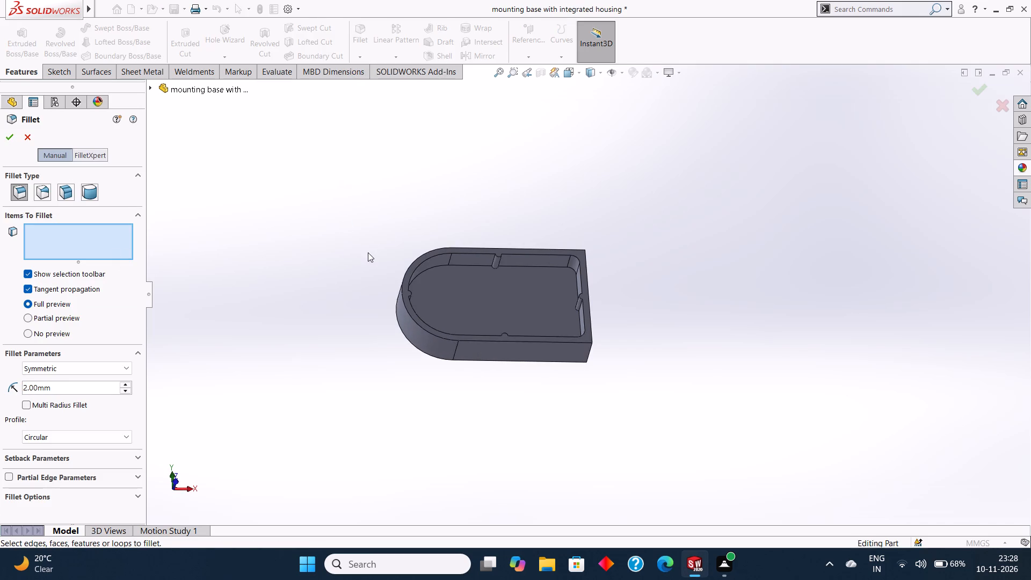
middle_drag(367, 251, 361, 221)
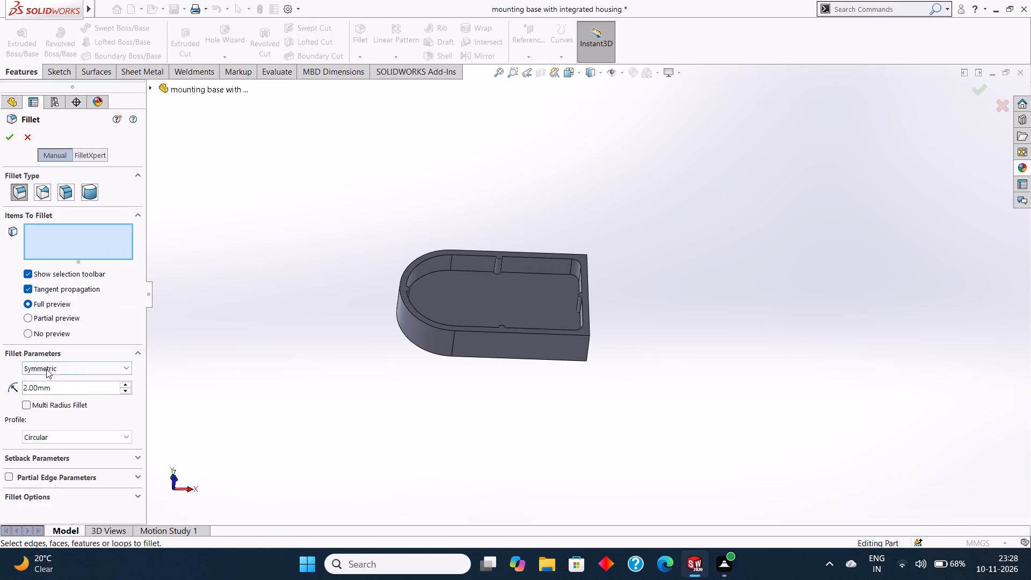
click(52, 386)
drag(67, 385, 8, 386)
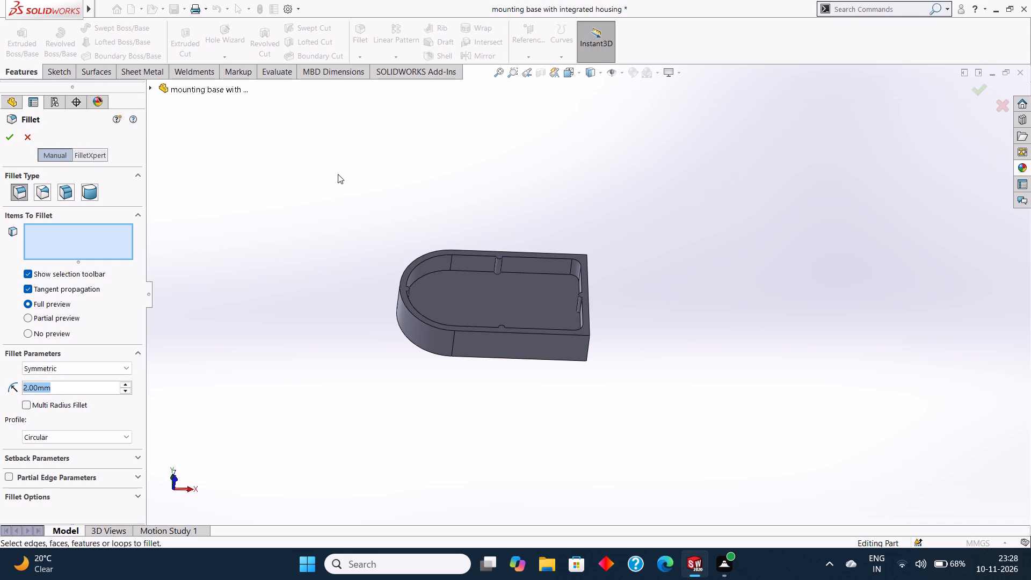
middle_drag(664, 323, 660, 318)
middle_drag(660, 318, 641, 267)
middle_drag(713, 311, 702, 310)
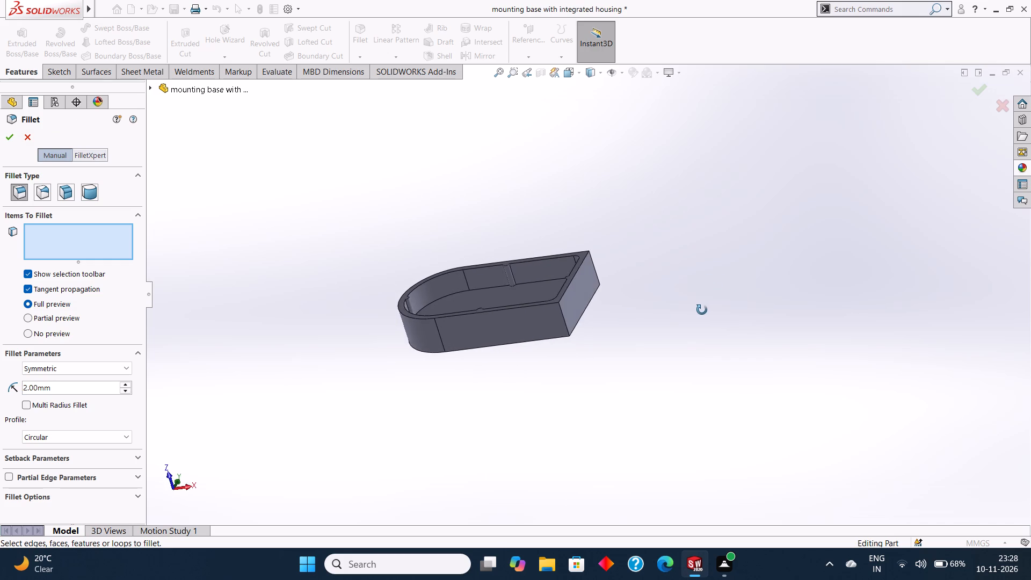
middle_drag(702, 310, 696, 301)
click(554, 310)
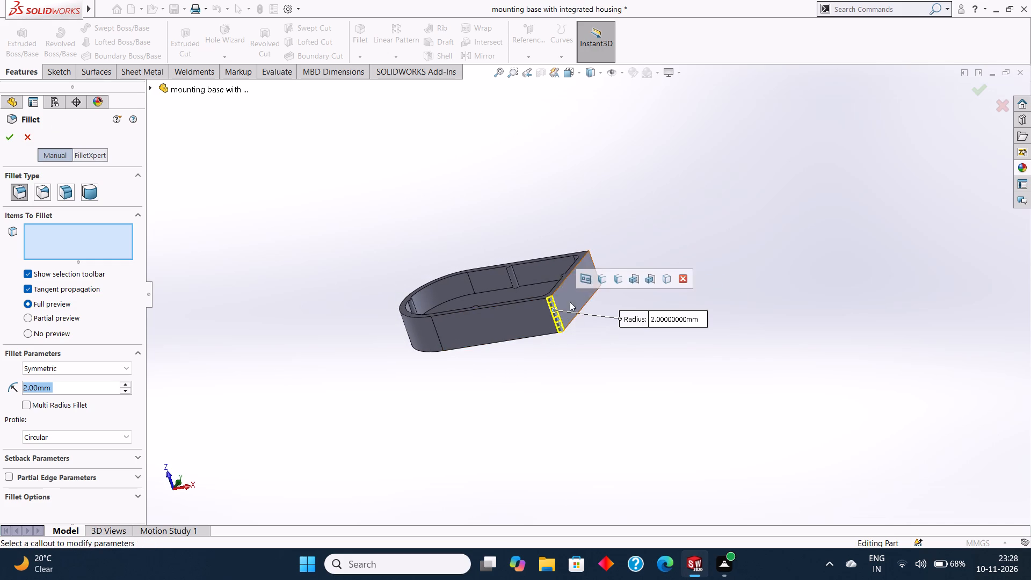
middle_drag(641, 175, 638, 344)
middle_drag(649, 254, 616, 238)
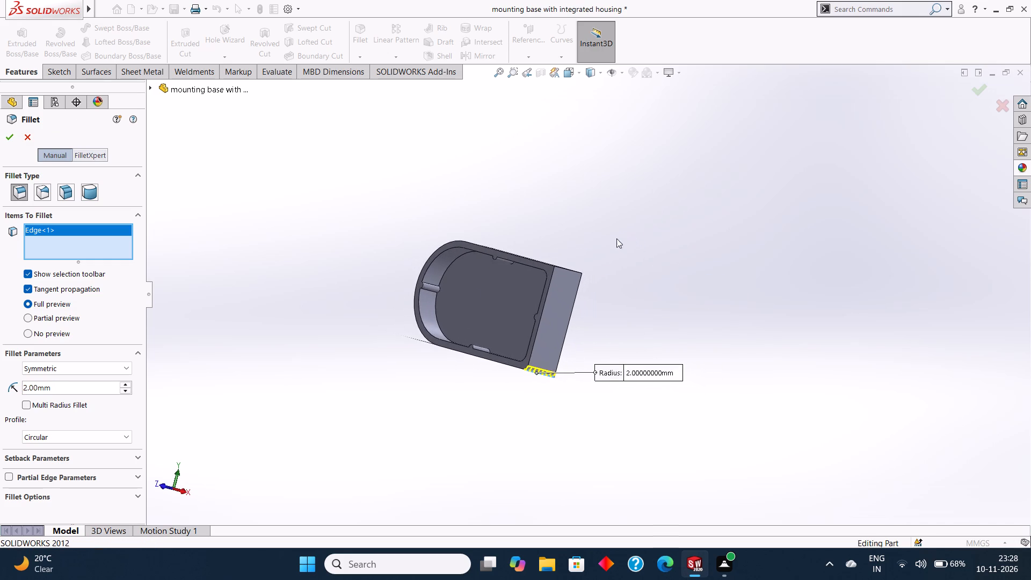
middle_drag(616, 238, 625, 237)
scroll(570, 259, down, 6)
click(568, 300)
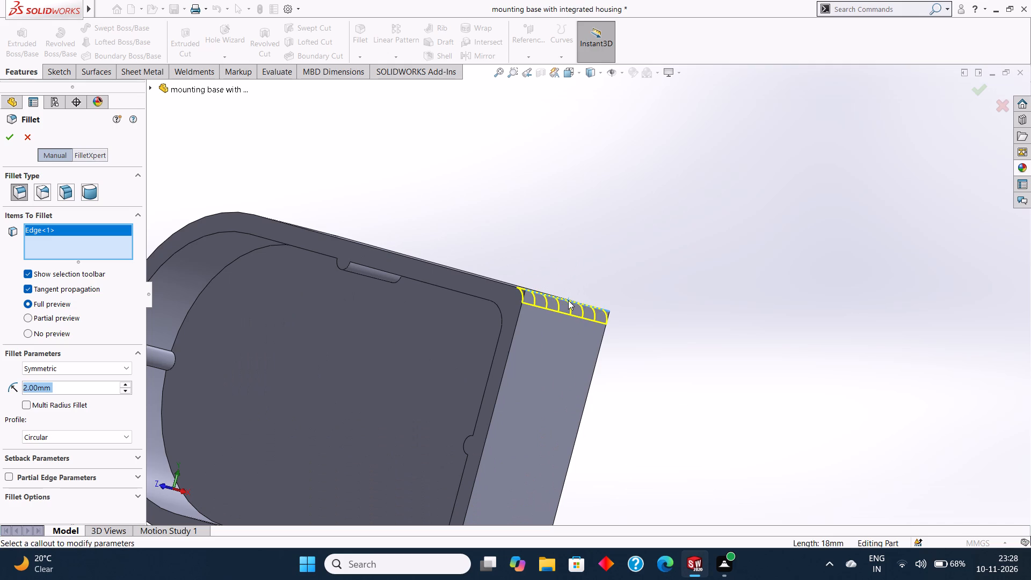
scroll(740, 330, up, 4)
middle_drag(746, 322, 839, 306)
scroll(829, 305, up, 4)
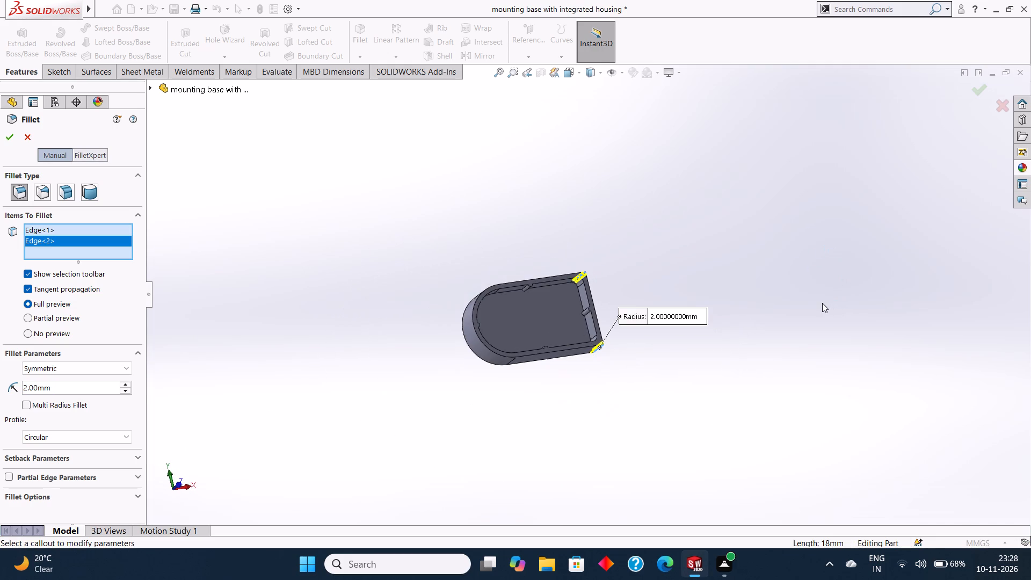
middle_drag(820, 303, 788, 343)
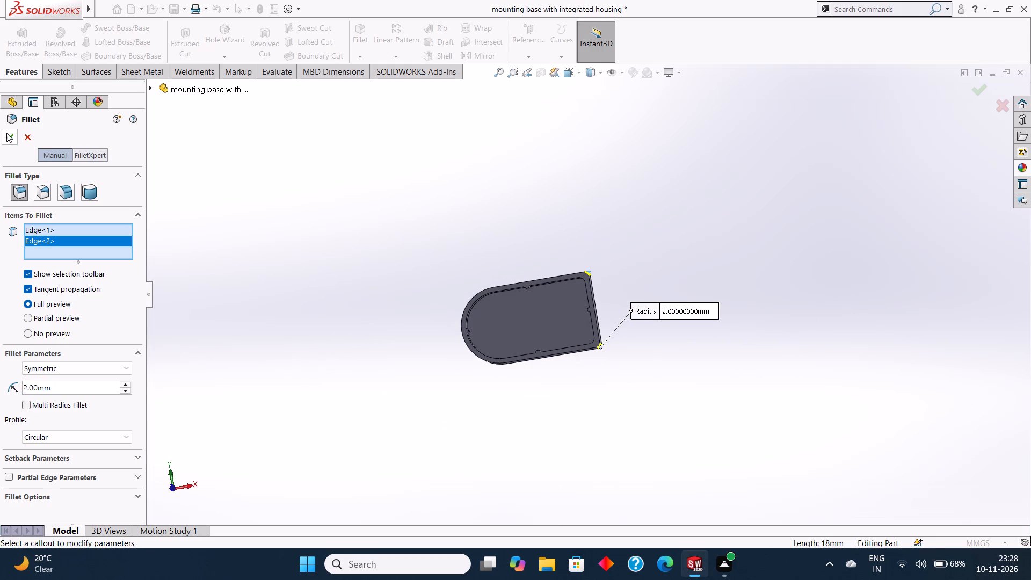
click(6, 133)
click(681, 203)
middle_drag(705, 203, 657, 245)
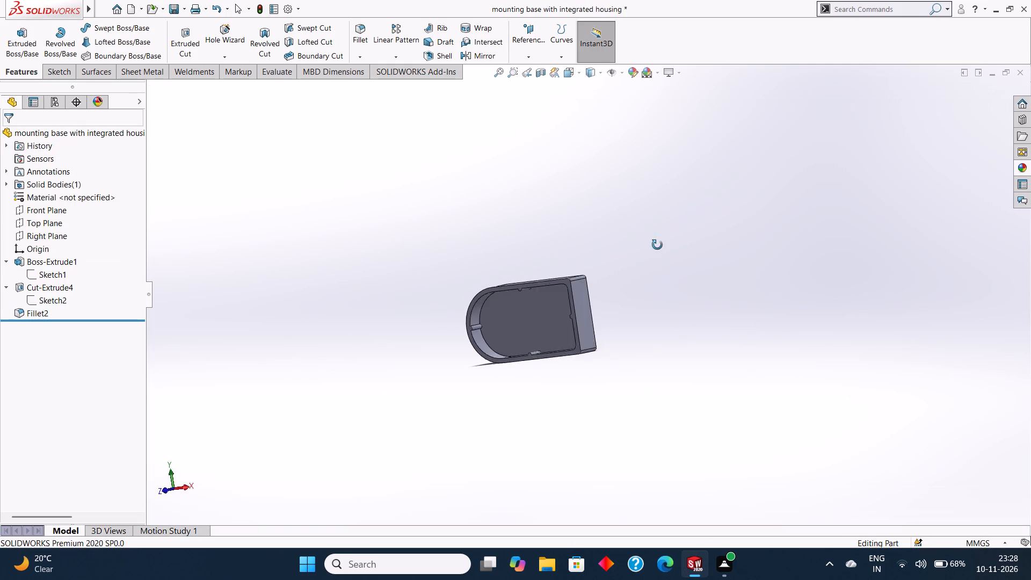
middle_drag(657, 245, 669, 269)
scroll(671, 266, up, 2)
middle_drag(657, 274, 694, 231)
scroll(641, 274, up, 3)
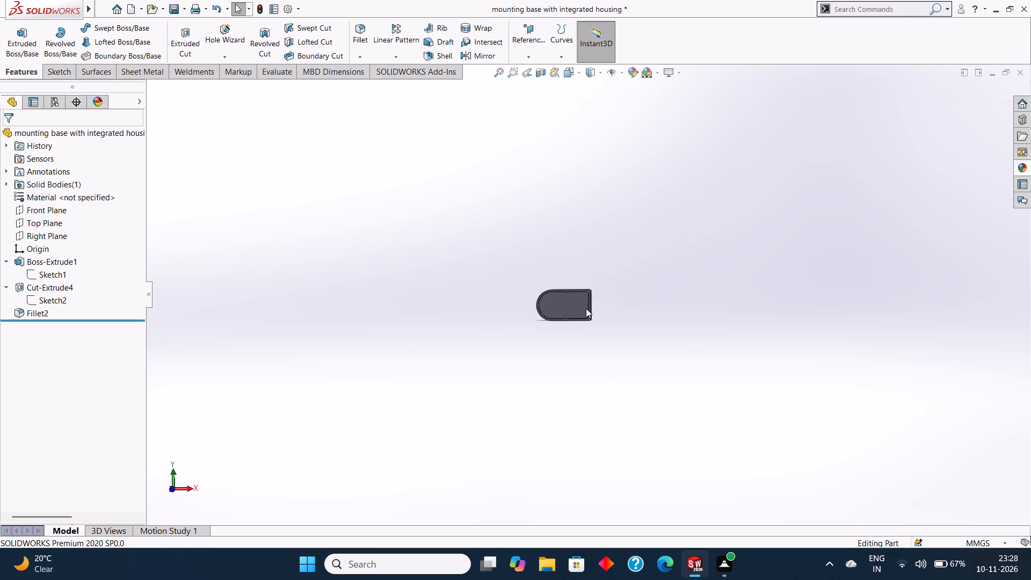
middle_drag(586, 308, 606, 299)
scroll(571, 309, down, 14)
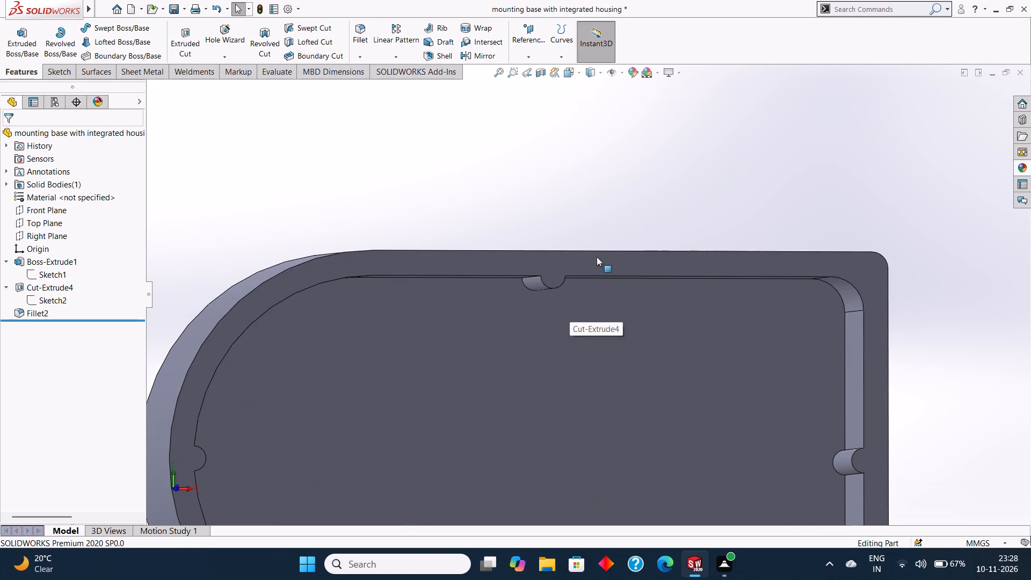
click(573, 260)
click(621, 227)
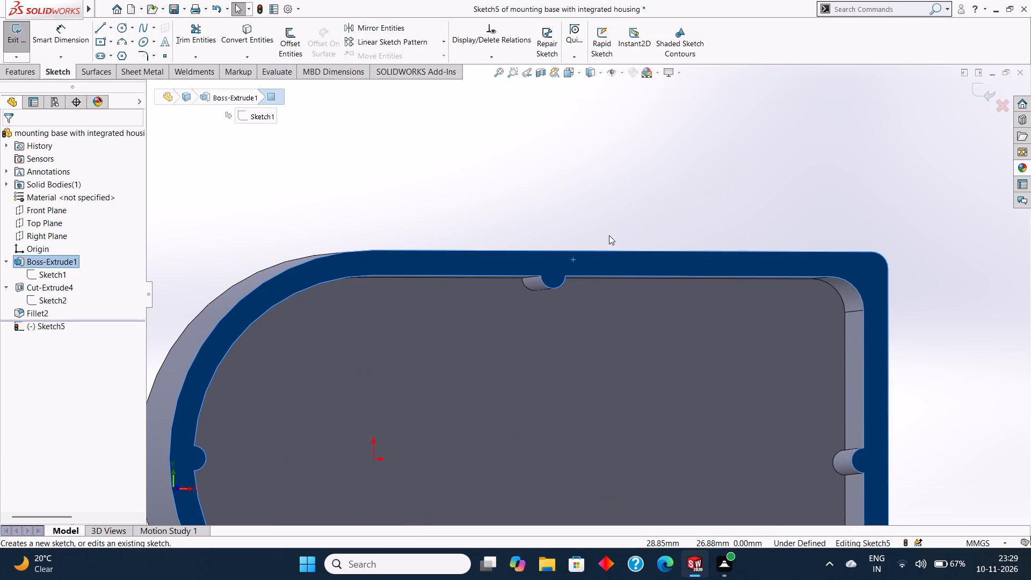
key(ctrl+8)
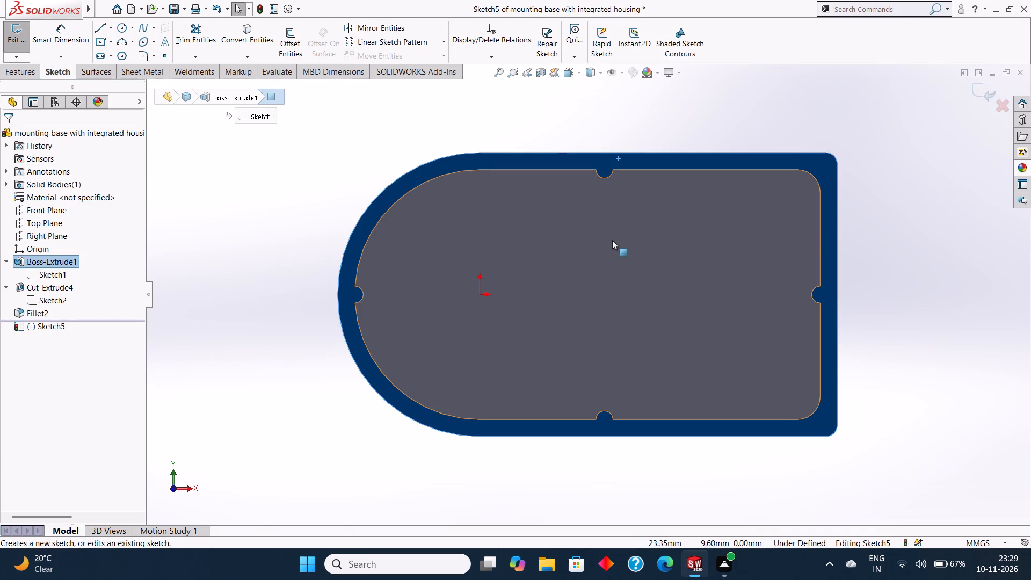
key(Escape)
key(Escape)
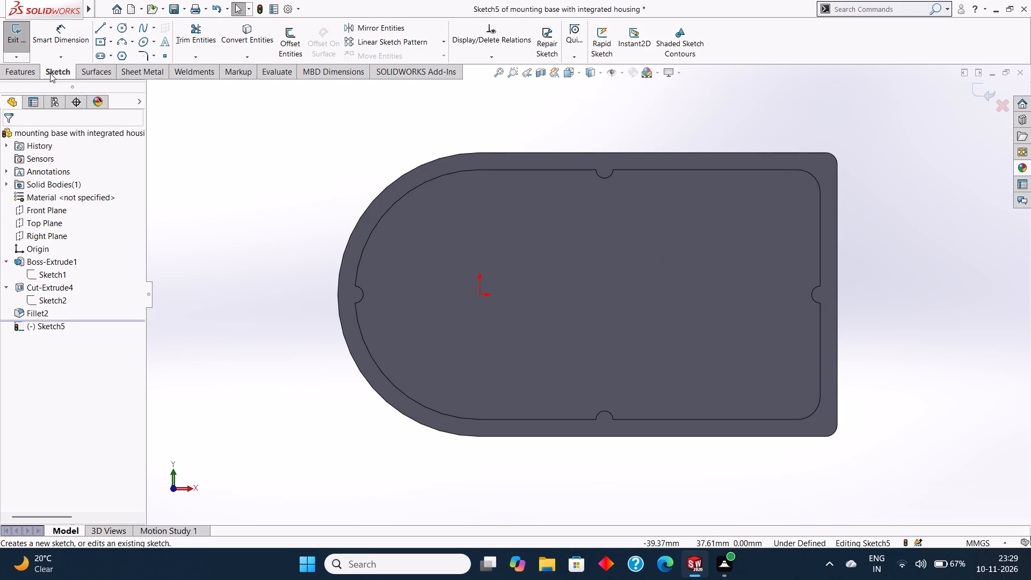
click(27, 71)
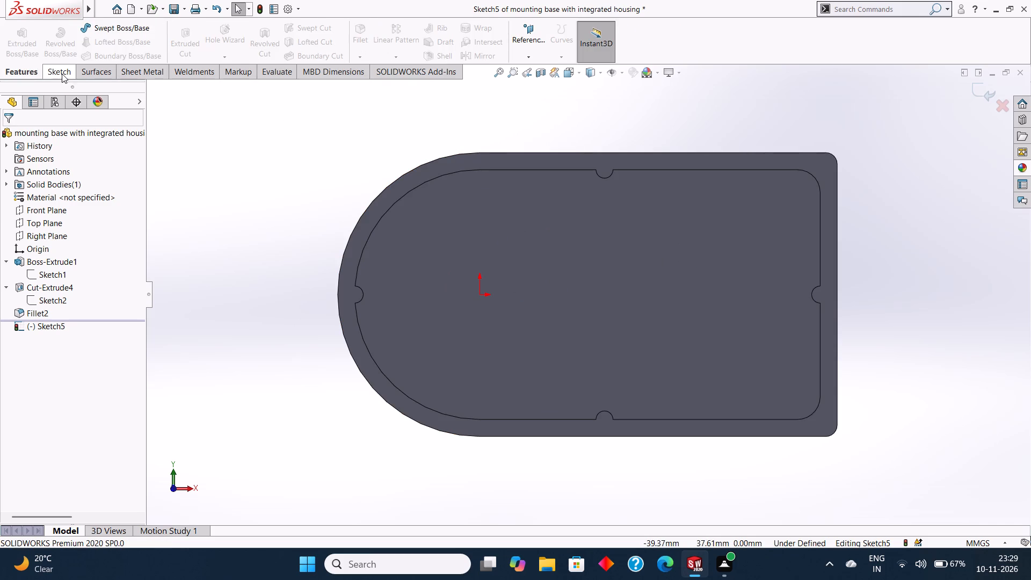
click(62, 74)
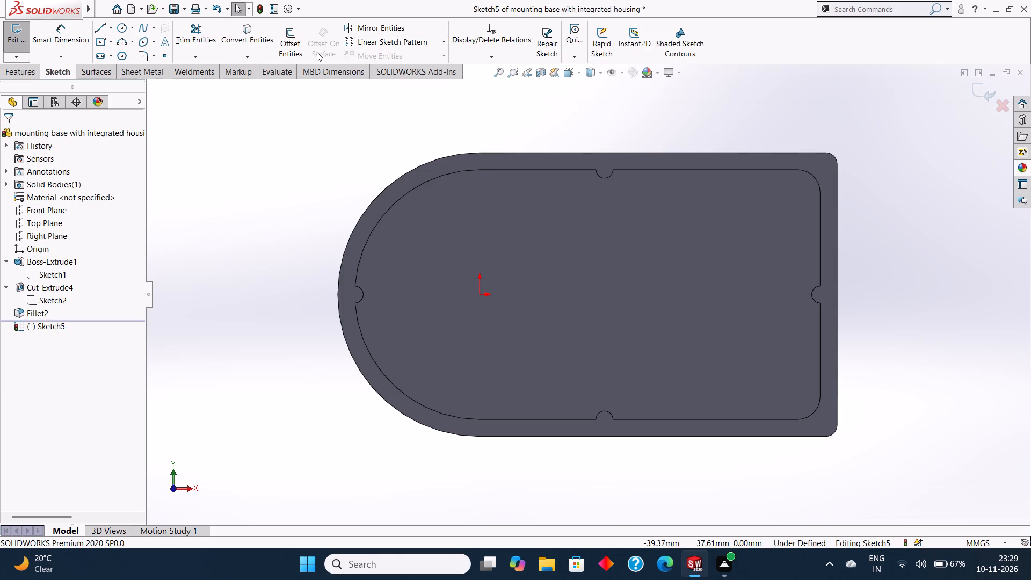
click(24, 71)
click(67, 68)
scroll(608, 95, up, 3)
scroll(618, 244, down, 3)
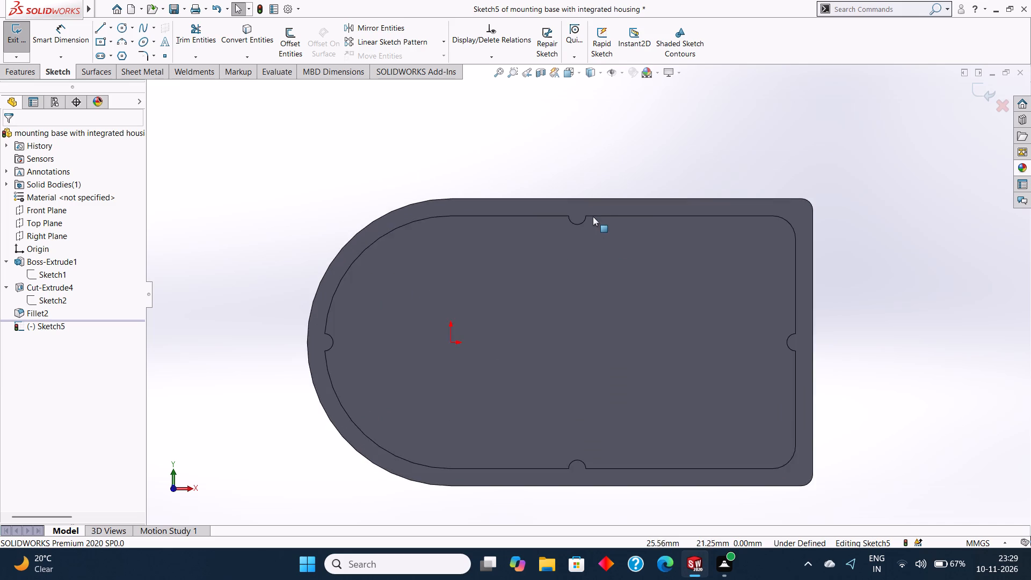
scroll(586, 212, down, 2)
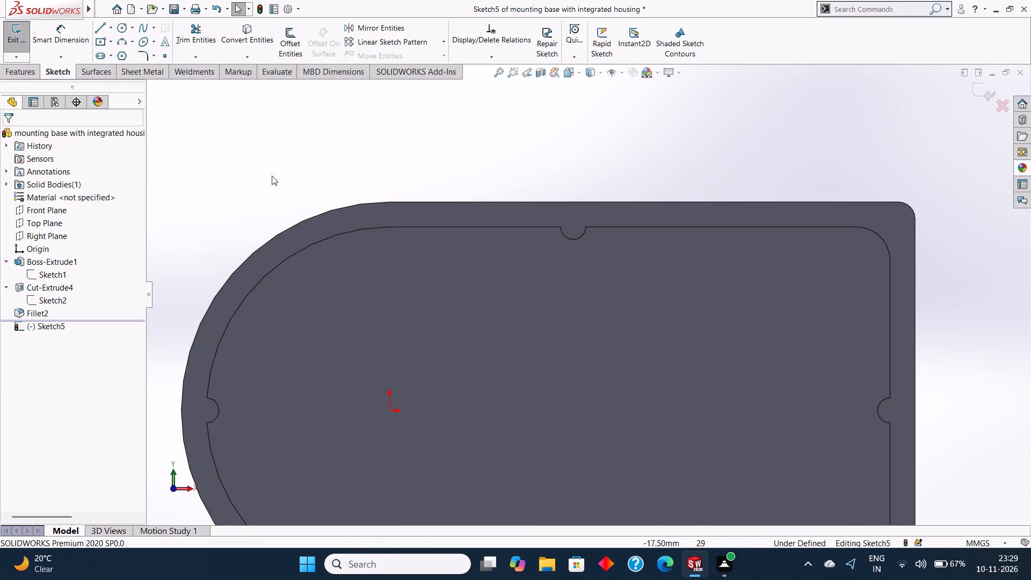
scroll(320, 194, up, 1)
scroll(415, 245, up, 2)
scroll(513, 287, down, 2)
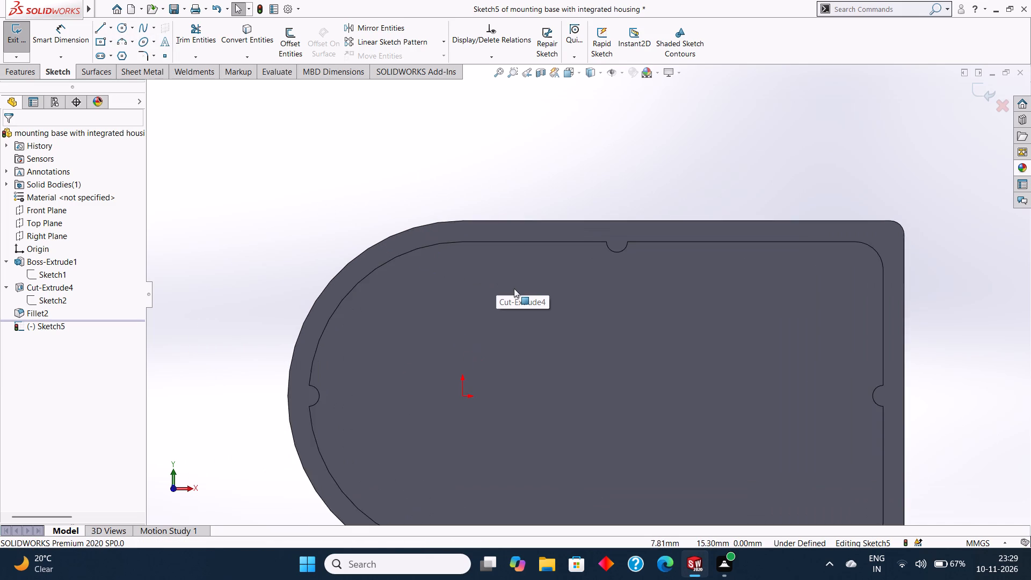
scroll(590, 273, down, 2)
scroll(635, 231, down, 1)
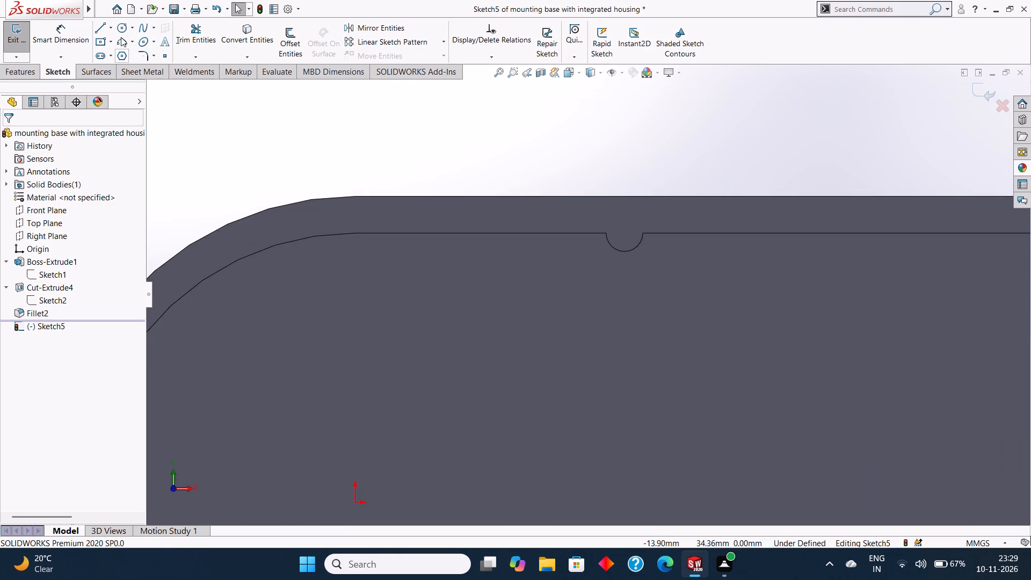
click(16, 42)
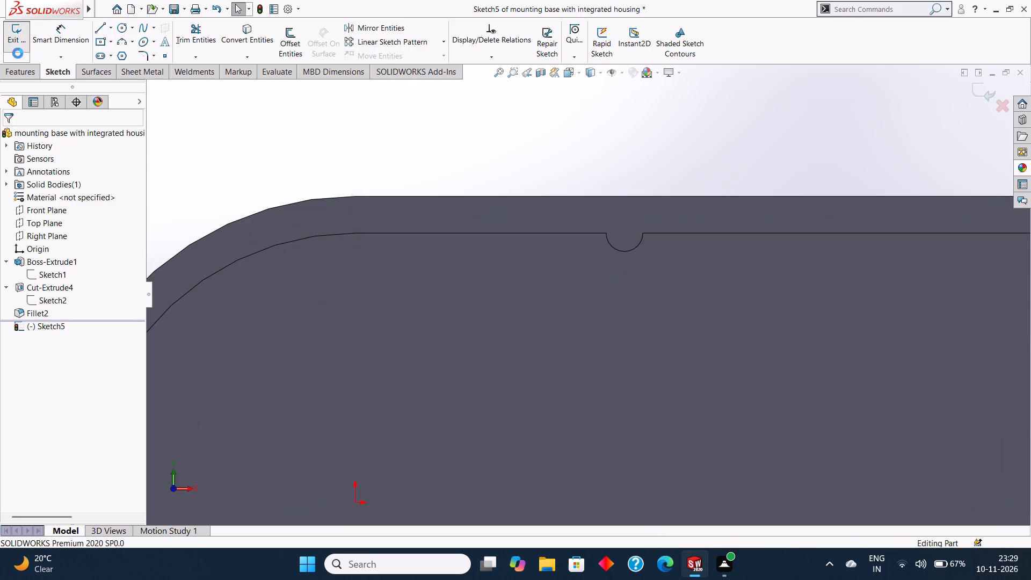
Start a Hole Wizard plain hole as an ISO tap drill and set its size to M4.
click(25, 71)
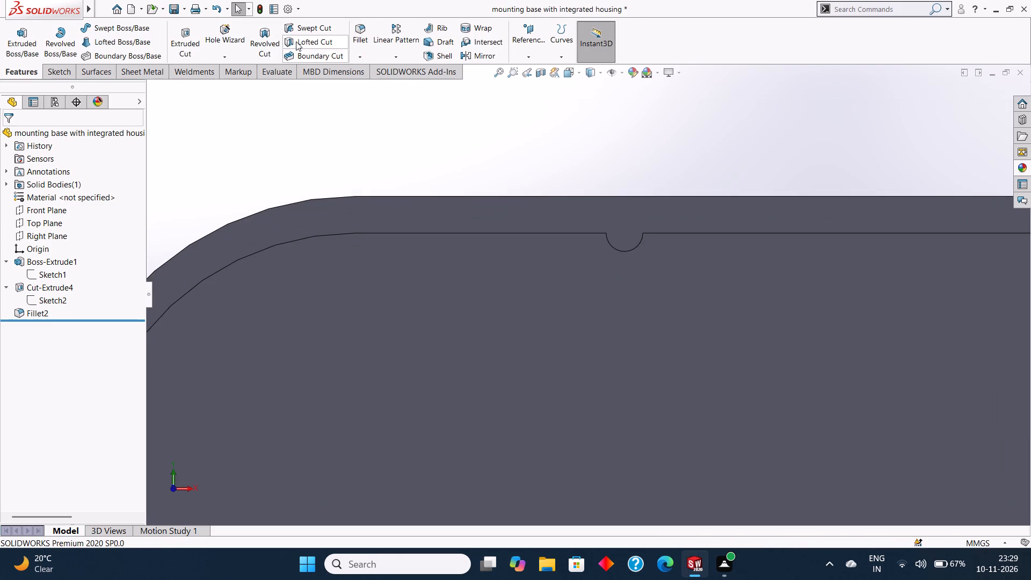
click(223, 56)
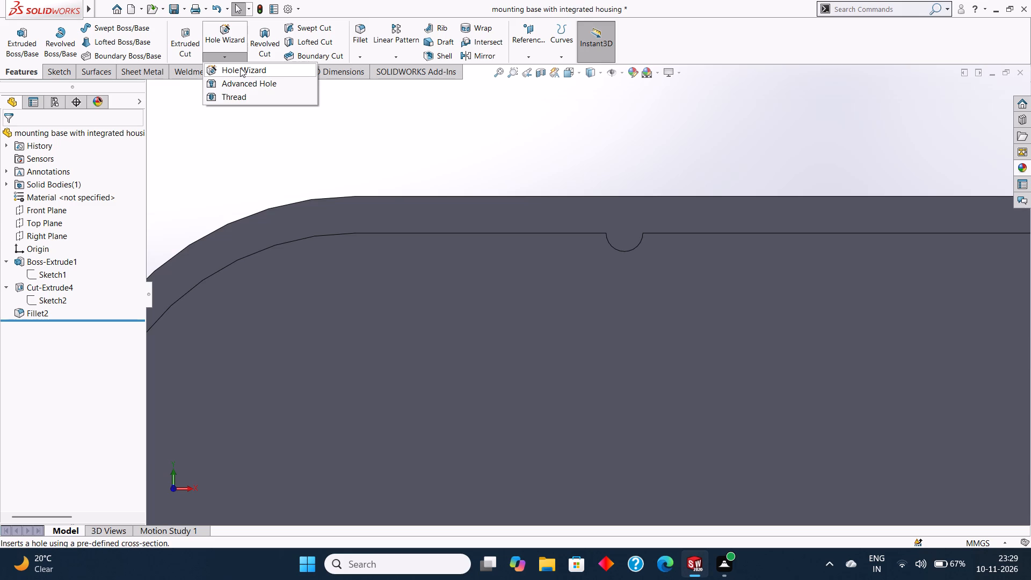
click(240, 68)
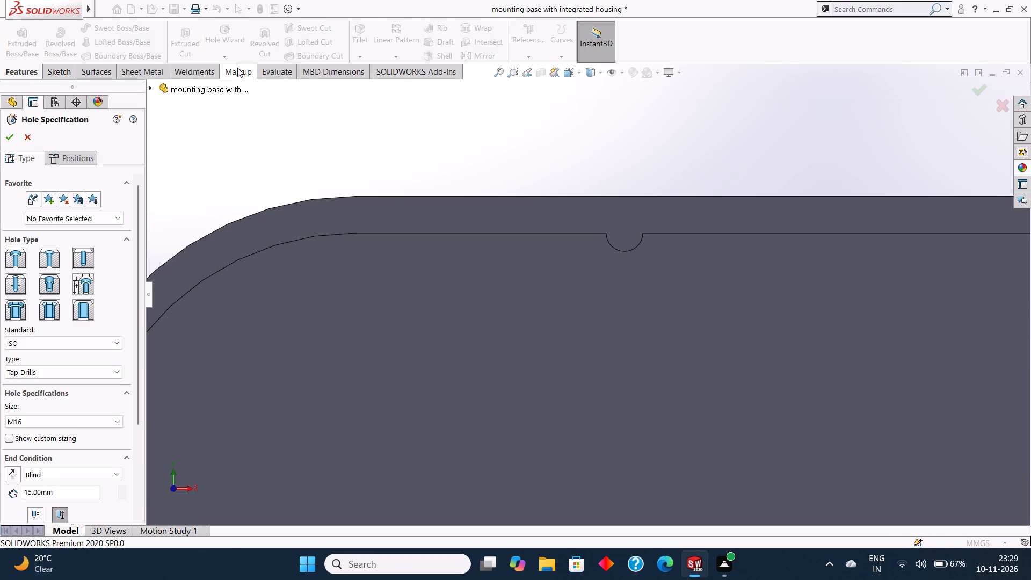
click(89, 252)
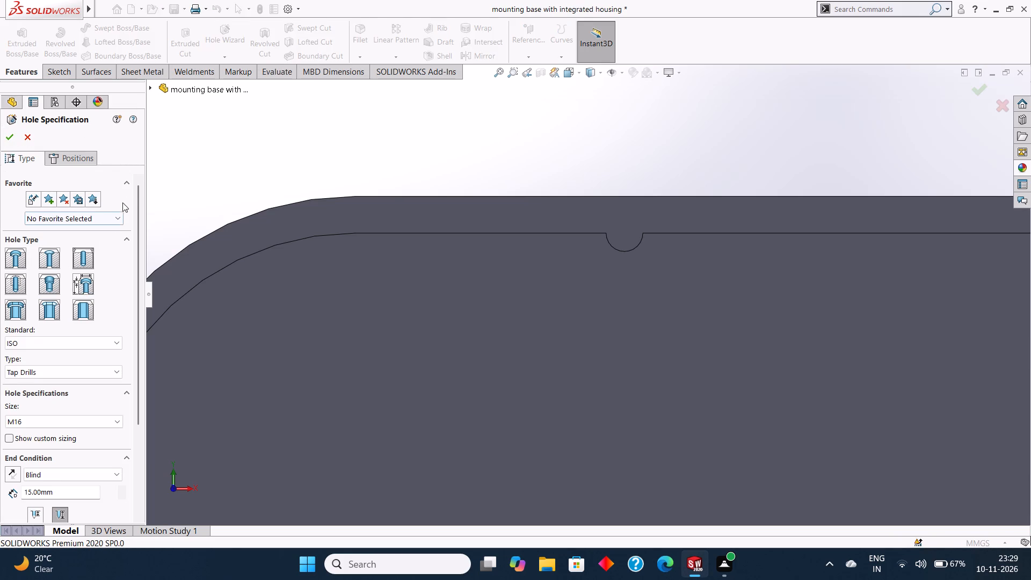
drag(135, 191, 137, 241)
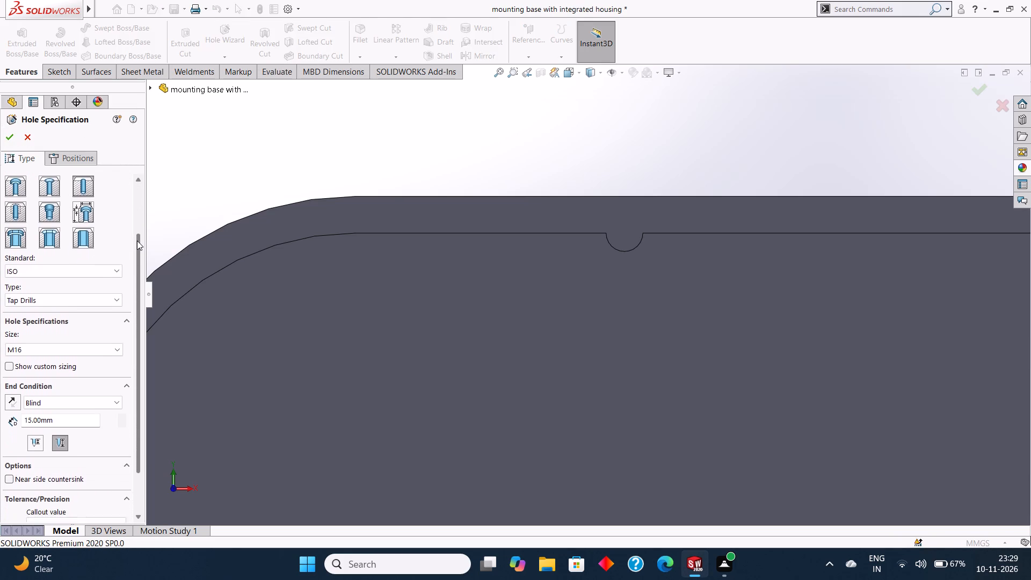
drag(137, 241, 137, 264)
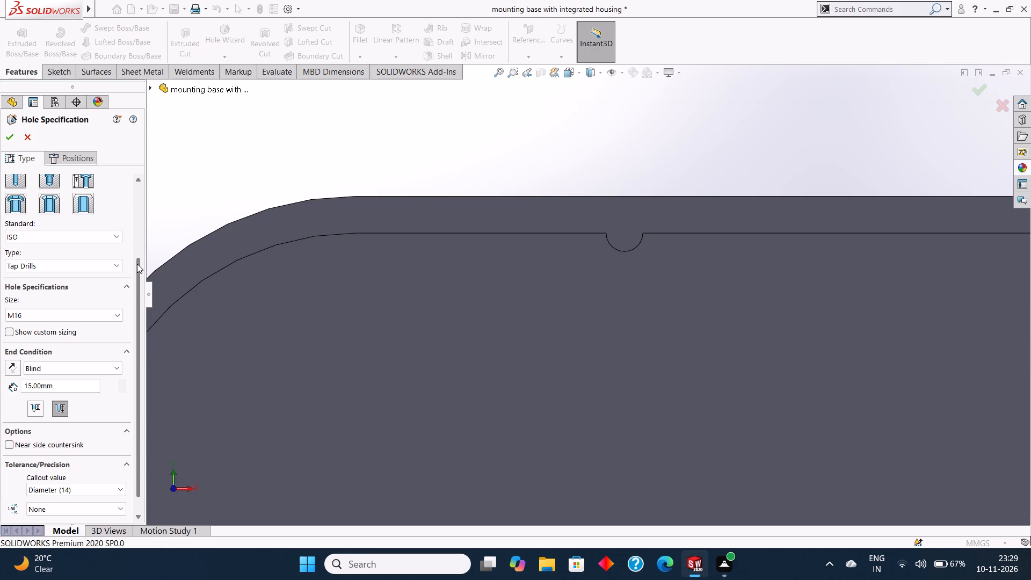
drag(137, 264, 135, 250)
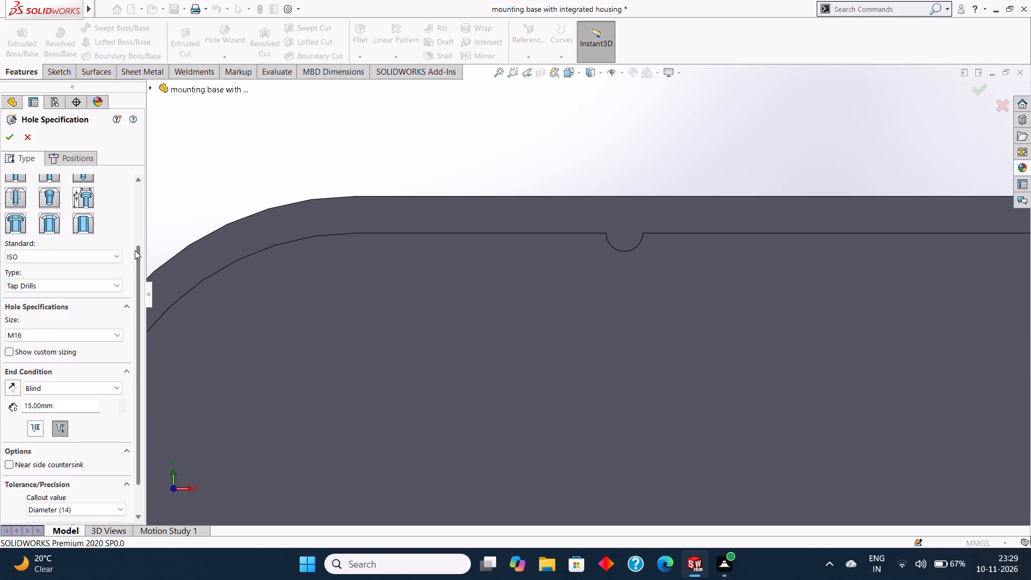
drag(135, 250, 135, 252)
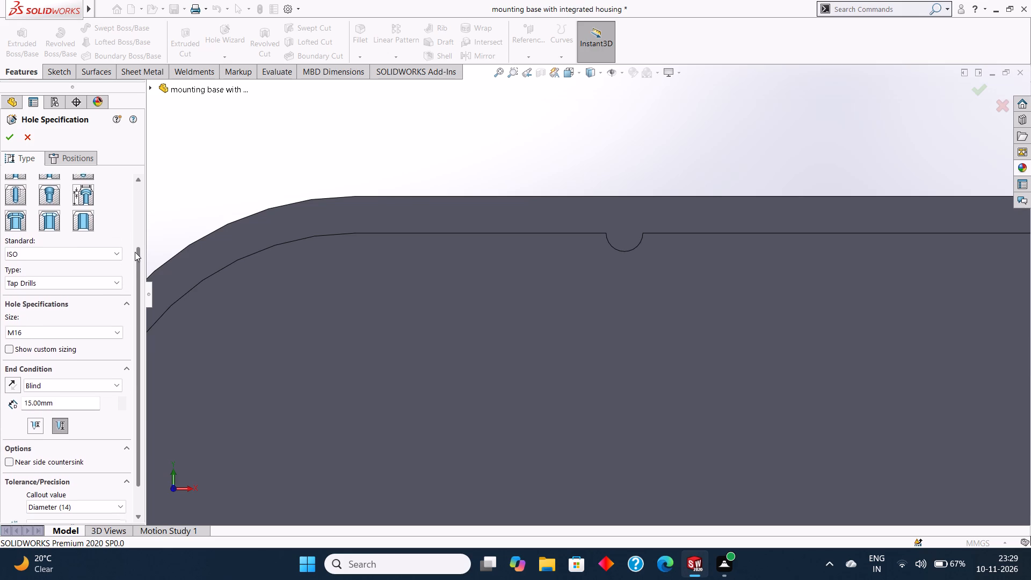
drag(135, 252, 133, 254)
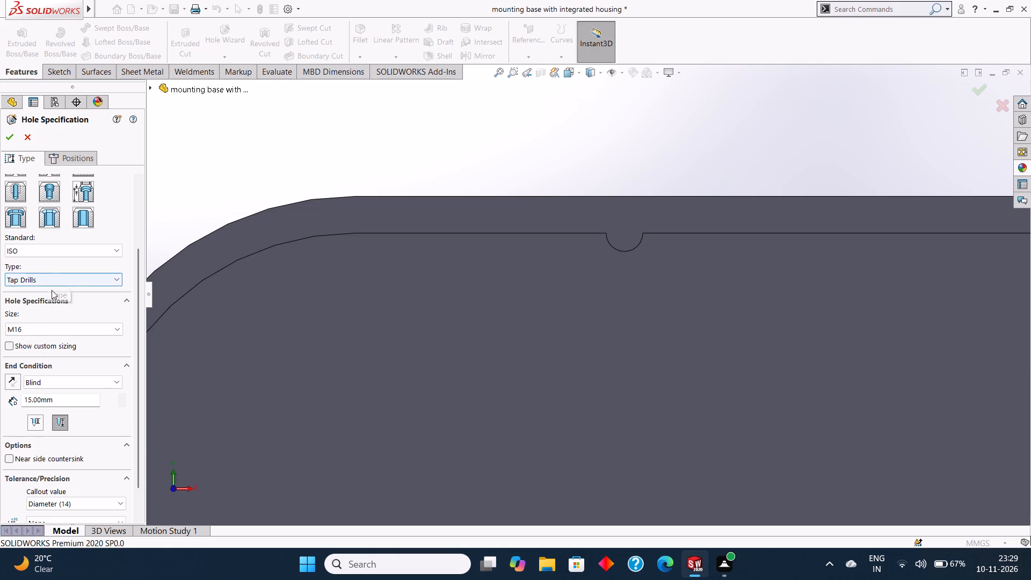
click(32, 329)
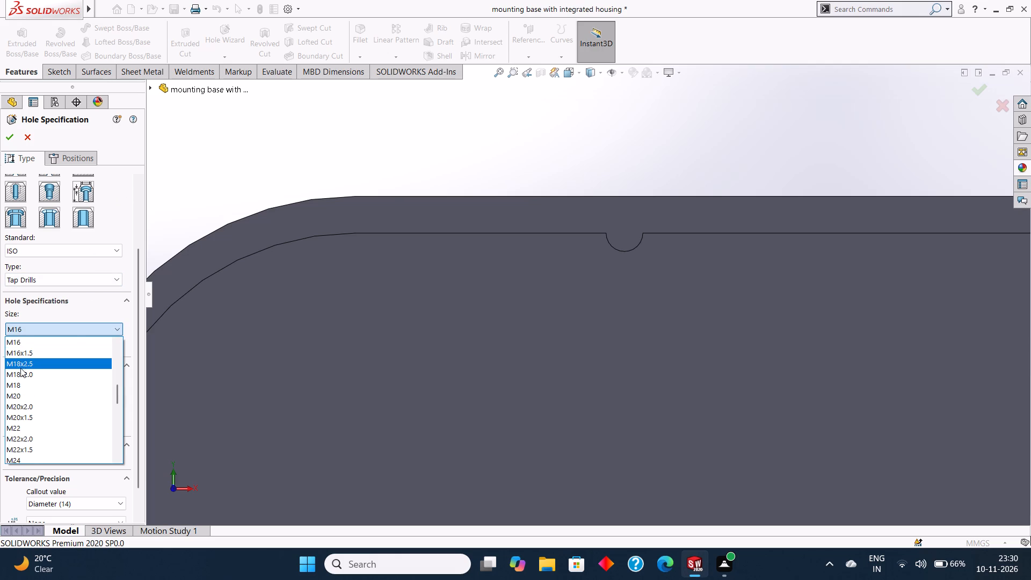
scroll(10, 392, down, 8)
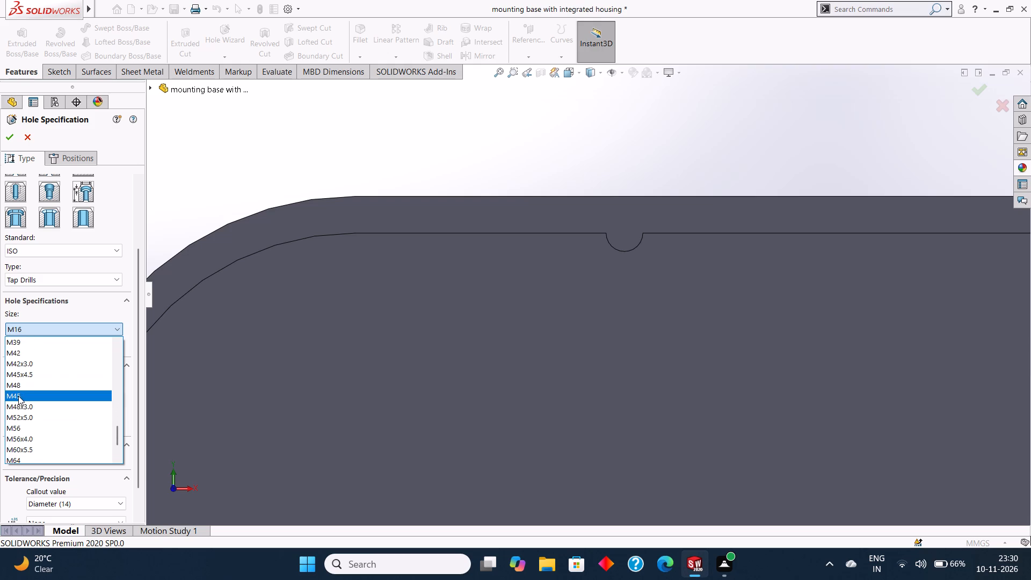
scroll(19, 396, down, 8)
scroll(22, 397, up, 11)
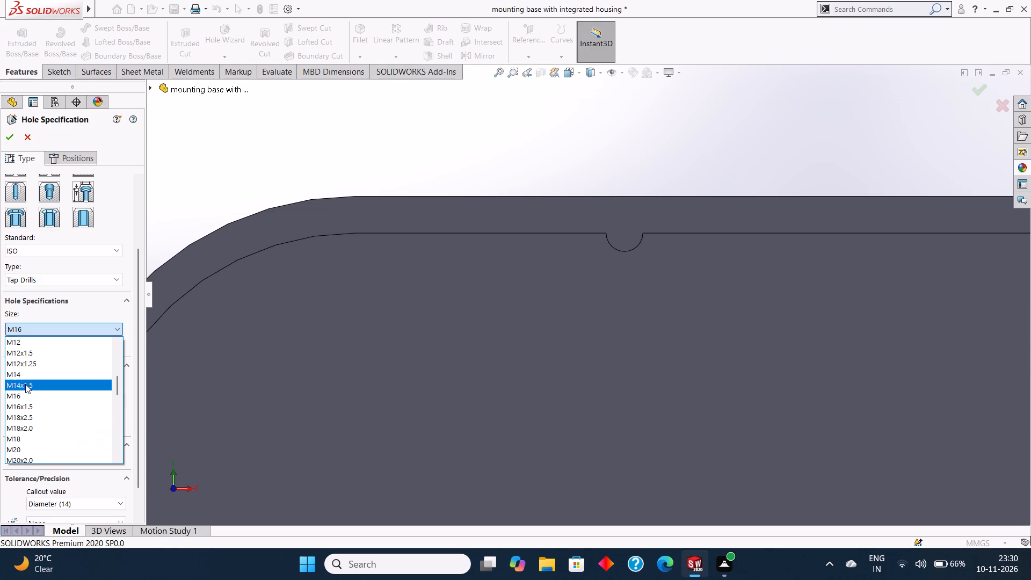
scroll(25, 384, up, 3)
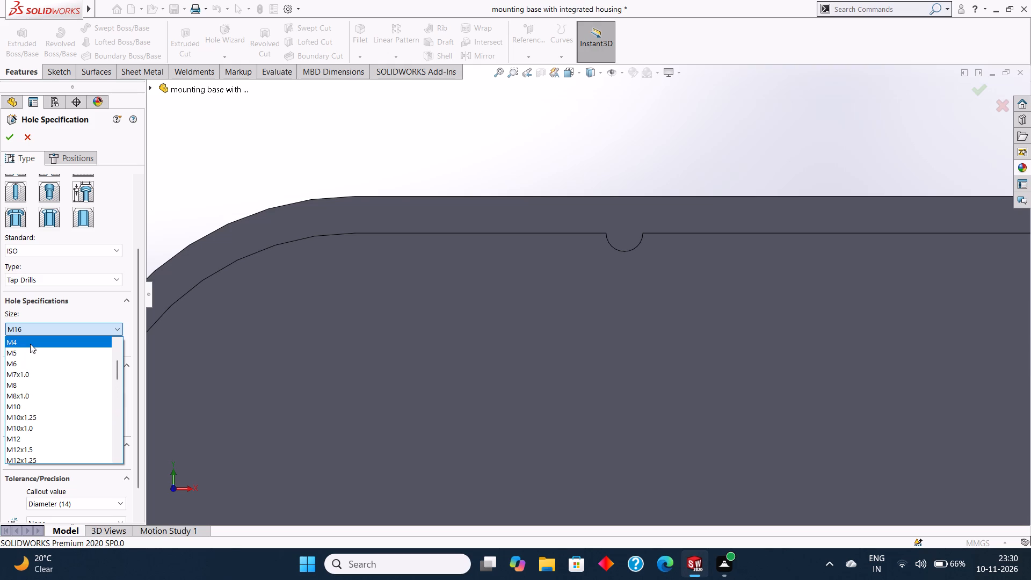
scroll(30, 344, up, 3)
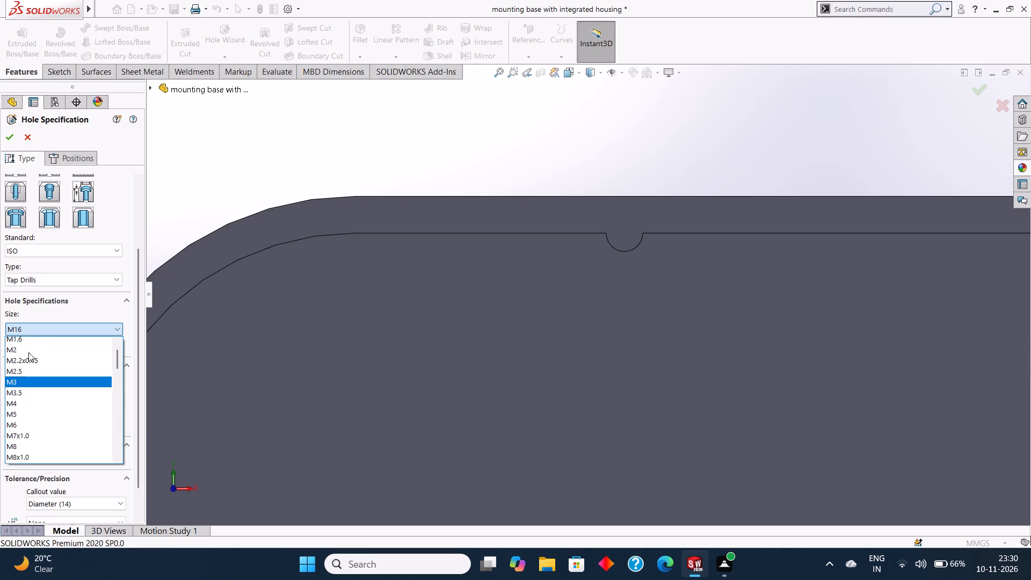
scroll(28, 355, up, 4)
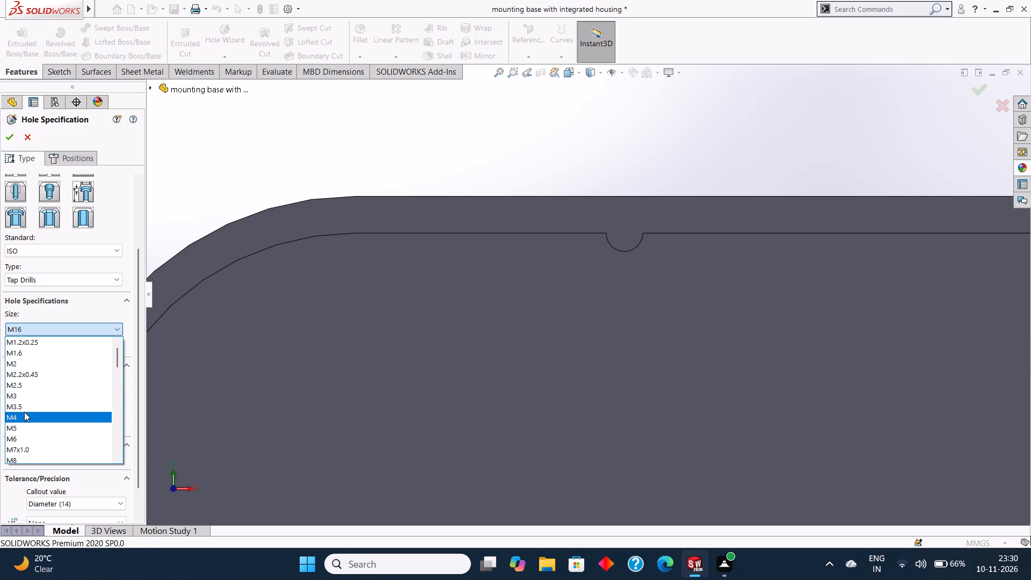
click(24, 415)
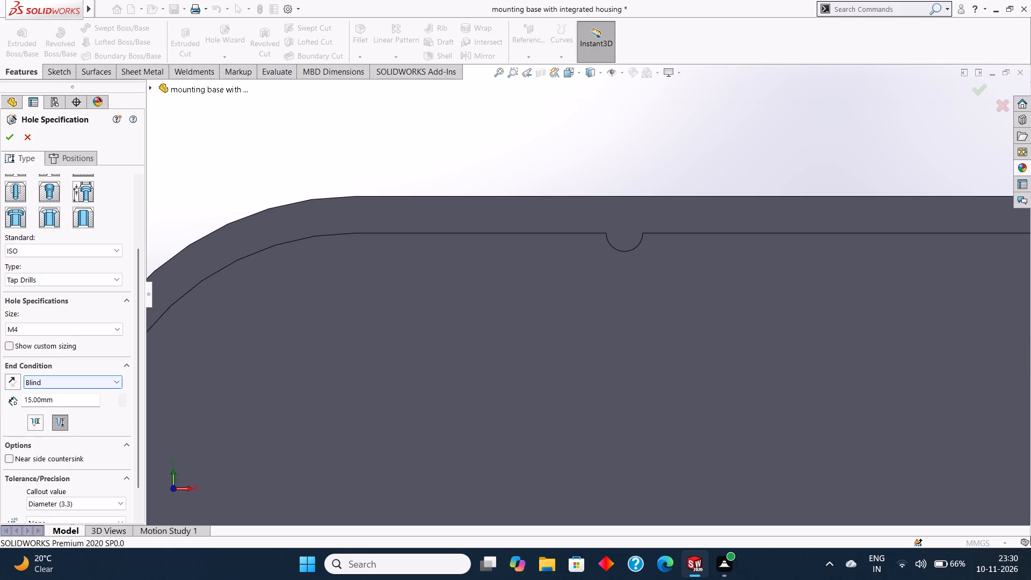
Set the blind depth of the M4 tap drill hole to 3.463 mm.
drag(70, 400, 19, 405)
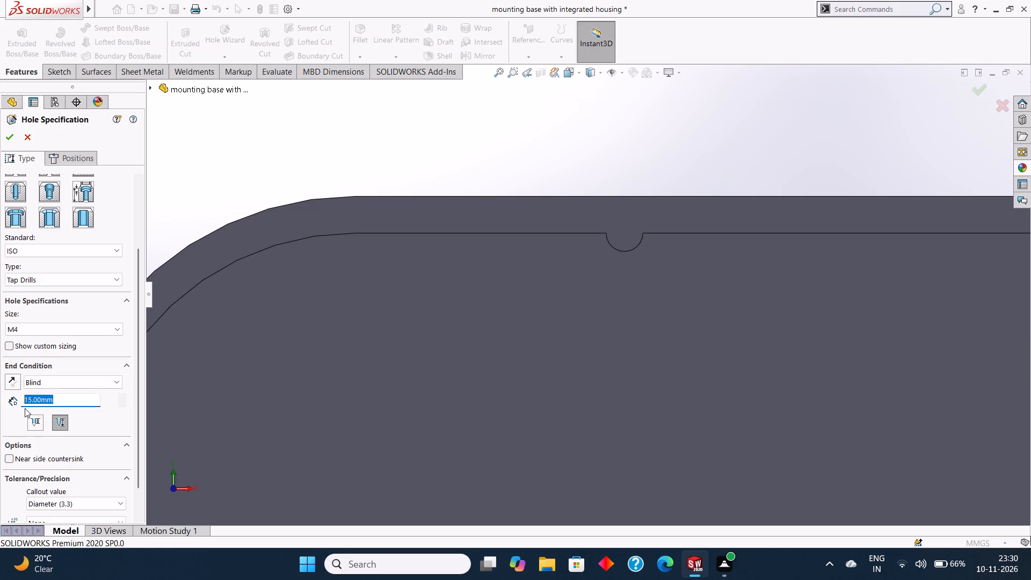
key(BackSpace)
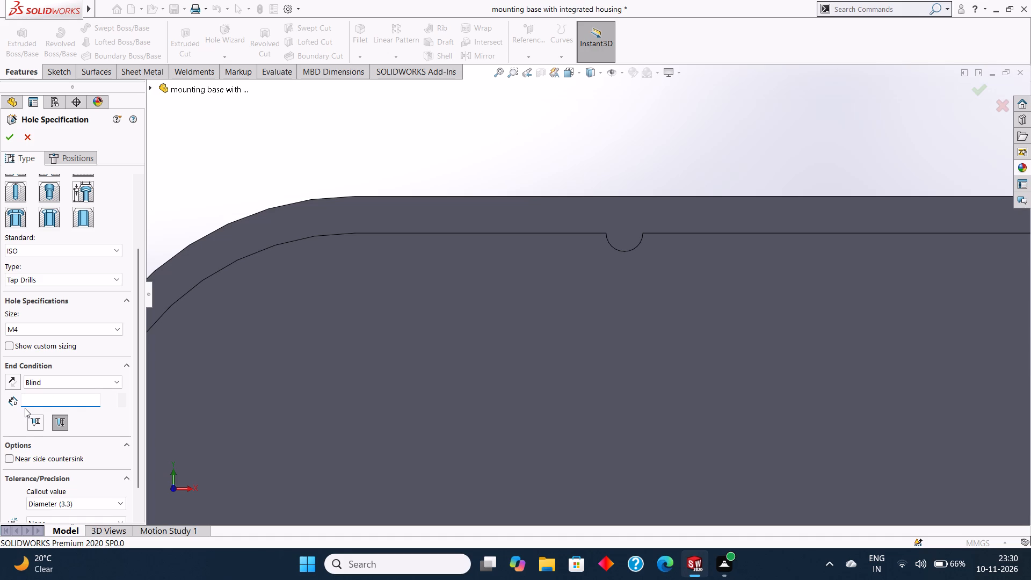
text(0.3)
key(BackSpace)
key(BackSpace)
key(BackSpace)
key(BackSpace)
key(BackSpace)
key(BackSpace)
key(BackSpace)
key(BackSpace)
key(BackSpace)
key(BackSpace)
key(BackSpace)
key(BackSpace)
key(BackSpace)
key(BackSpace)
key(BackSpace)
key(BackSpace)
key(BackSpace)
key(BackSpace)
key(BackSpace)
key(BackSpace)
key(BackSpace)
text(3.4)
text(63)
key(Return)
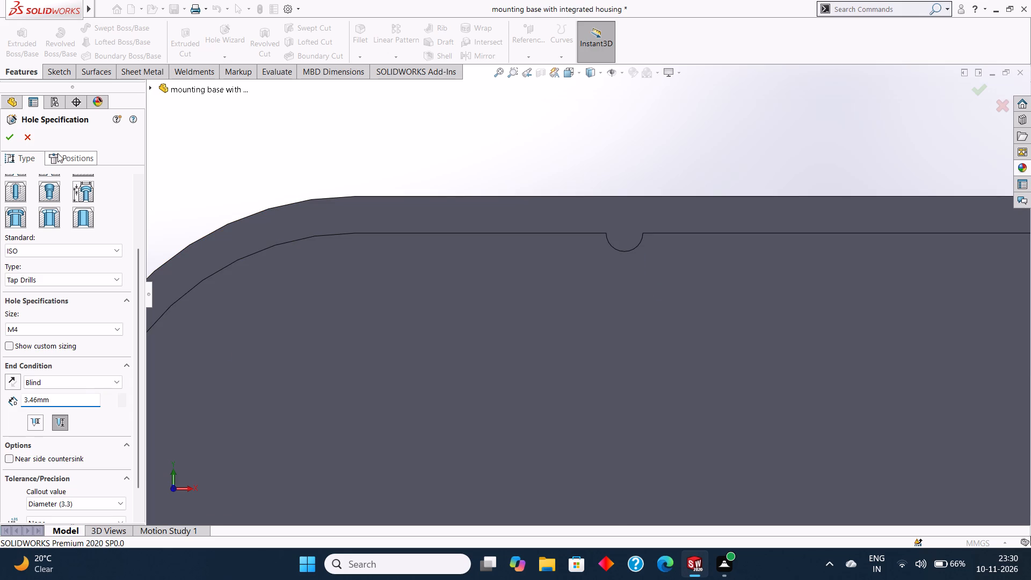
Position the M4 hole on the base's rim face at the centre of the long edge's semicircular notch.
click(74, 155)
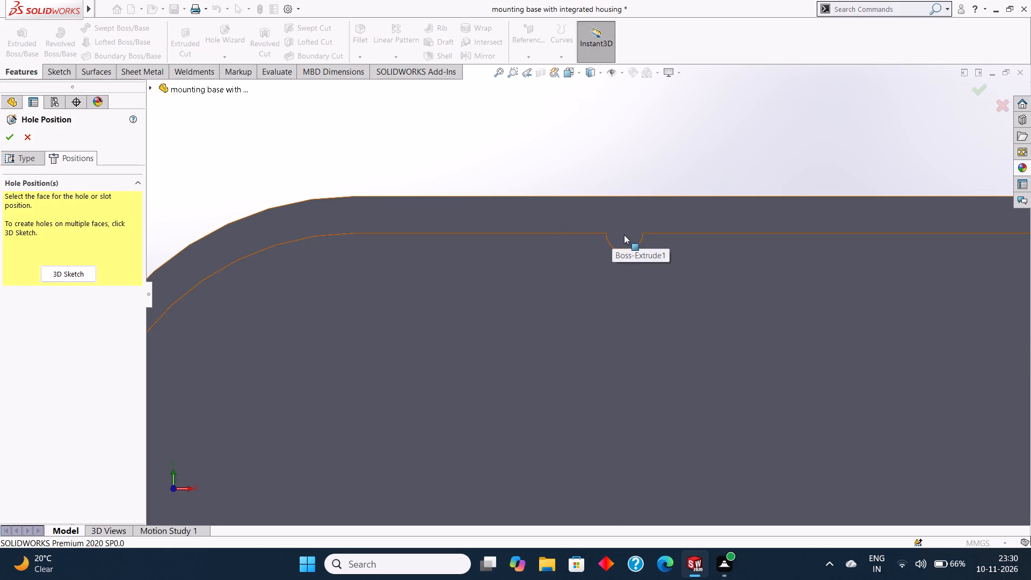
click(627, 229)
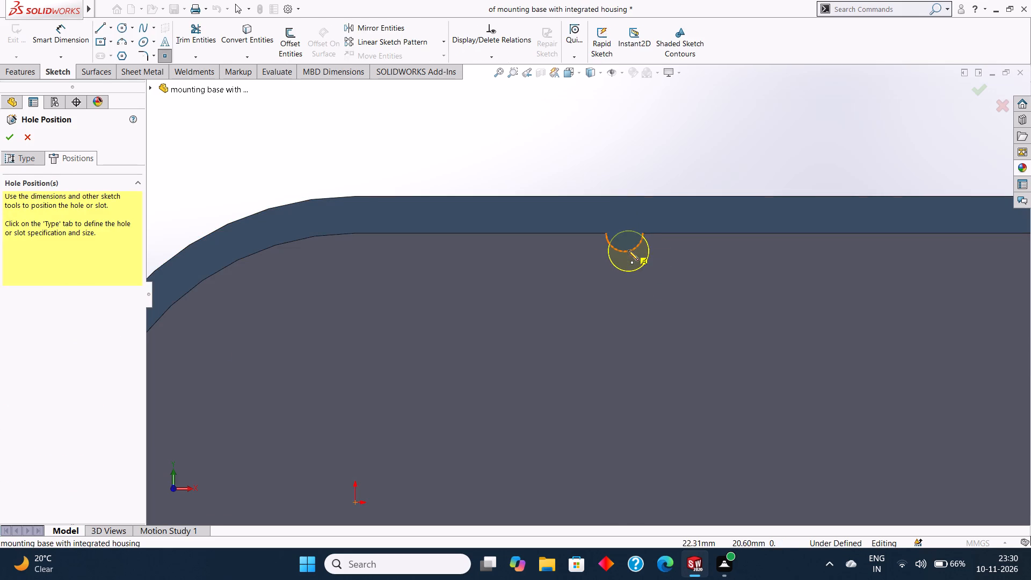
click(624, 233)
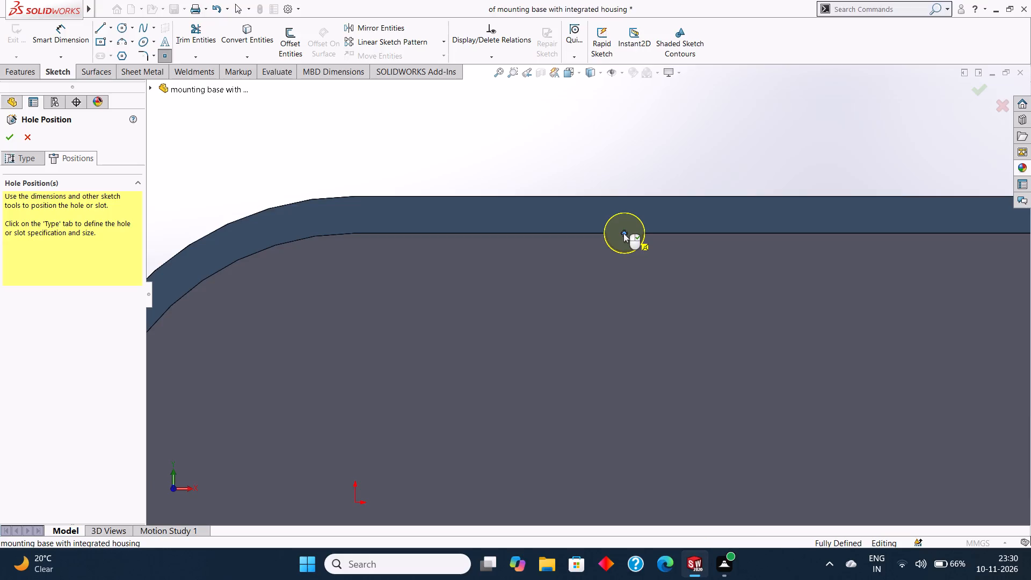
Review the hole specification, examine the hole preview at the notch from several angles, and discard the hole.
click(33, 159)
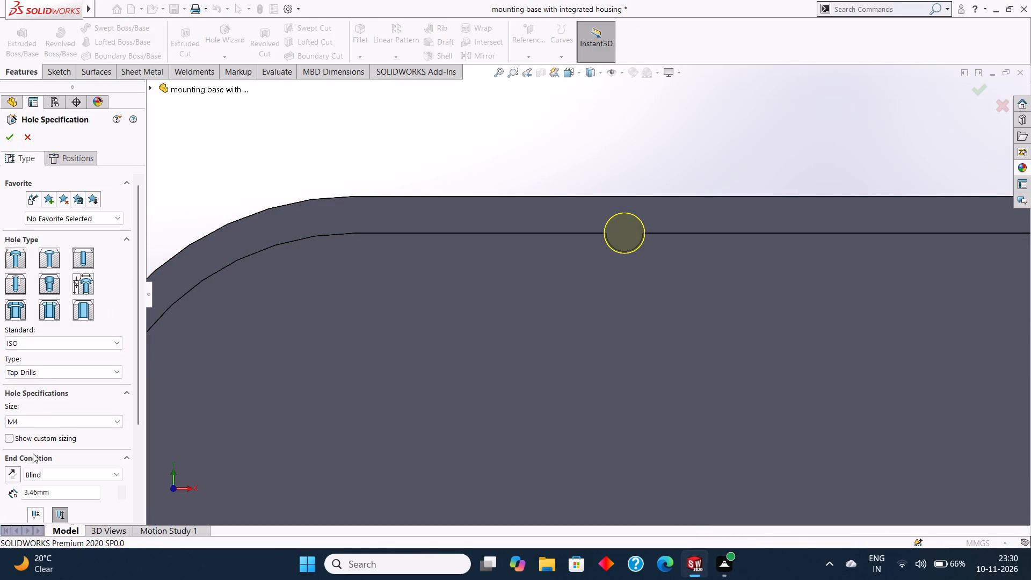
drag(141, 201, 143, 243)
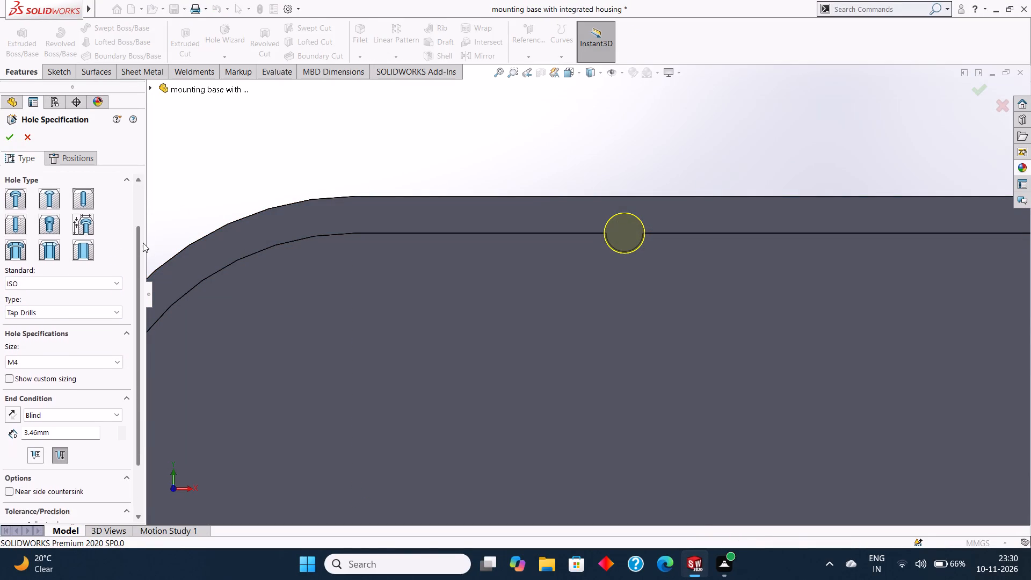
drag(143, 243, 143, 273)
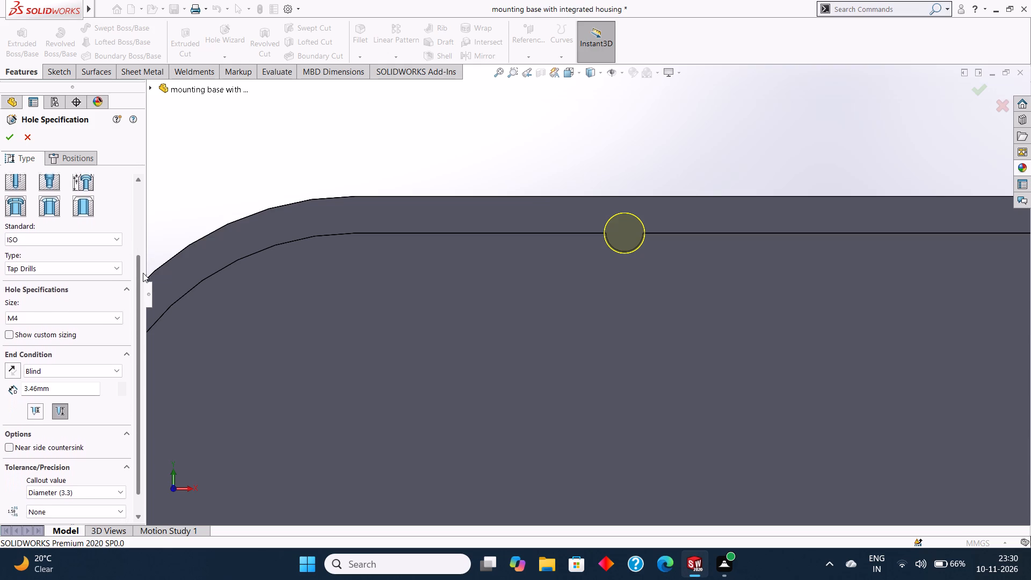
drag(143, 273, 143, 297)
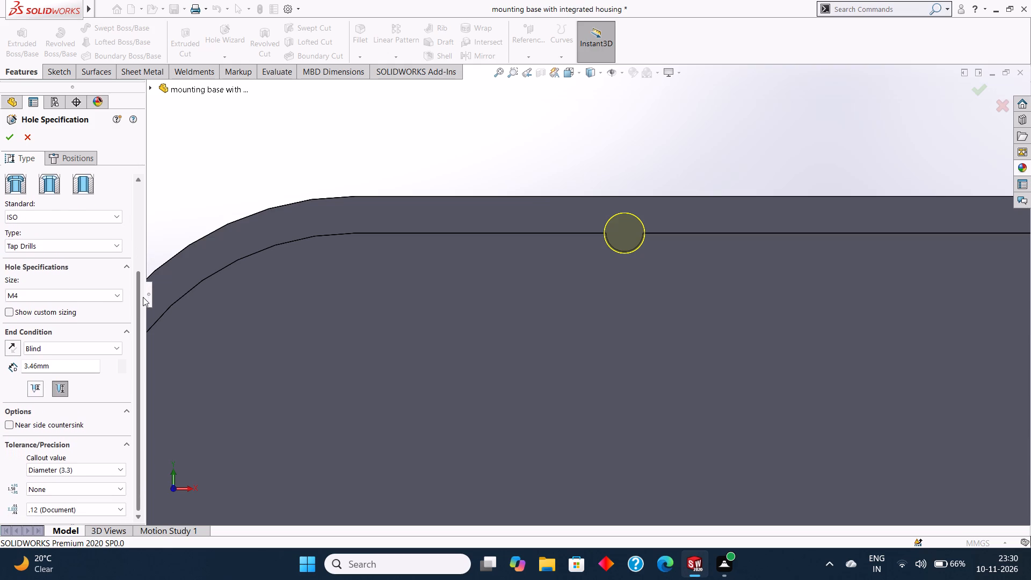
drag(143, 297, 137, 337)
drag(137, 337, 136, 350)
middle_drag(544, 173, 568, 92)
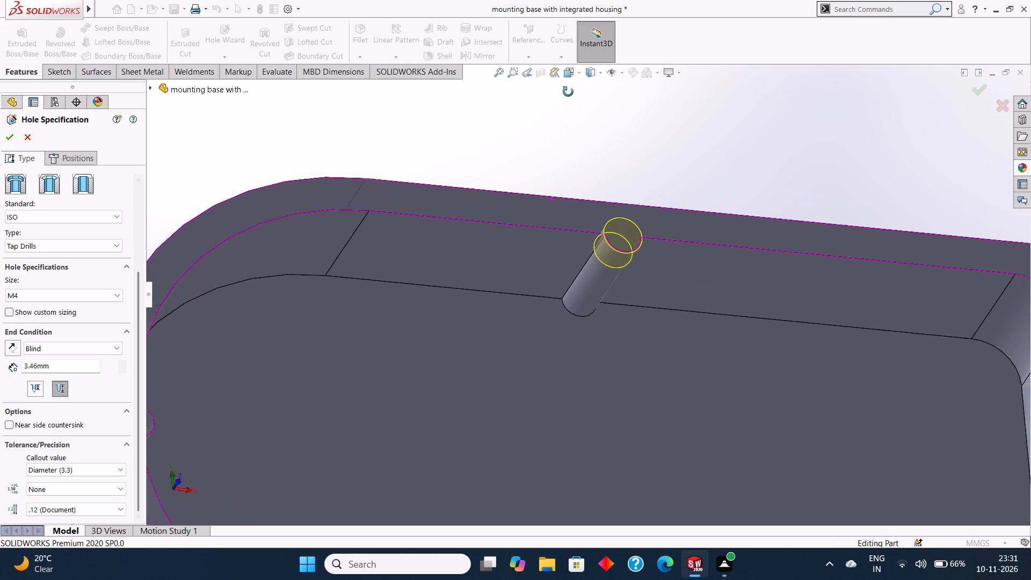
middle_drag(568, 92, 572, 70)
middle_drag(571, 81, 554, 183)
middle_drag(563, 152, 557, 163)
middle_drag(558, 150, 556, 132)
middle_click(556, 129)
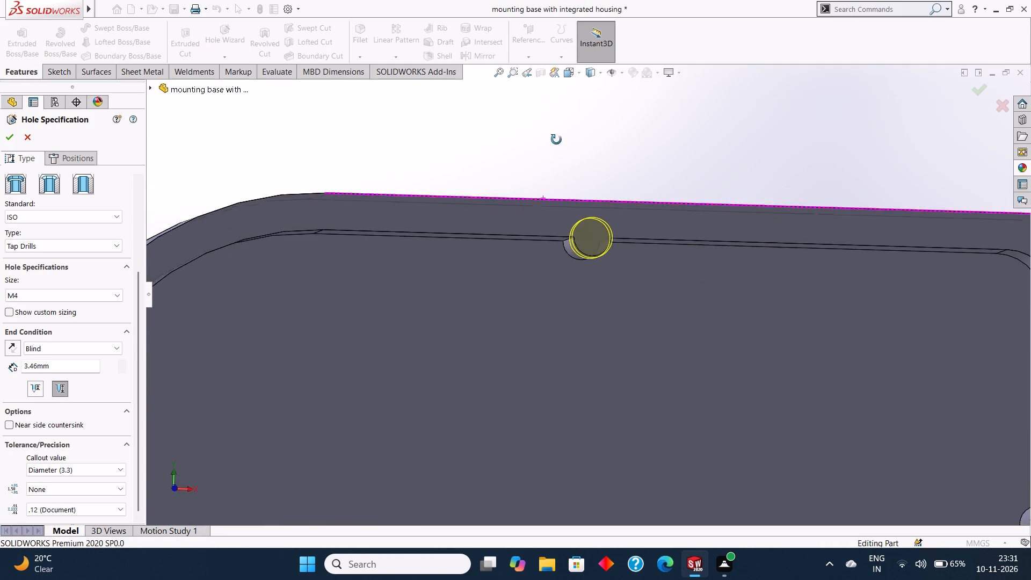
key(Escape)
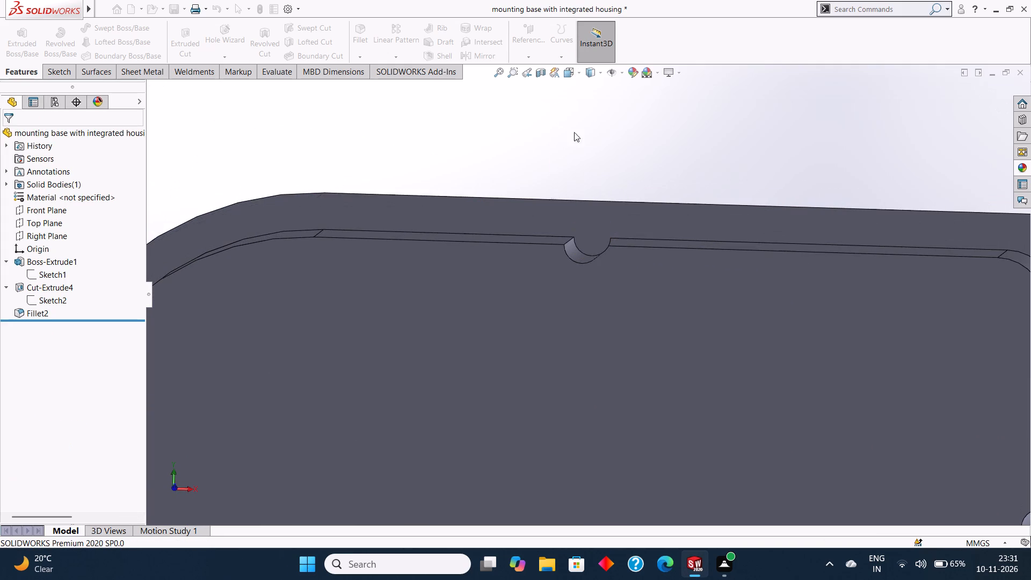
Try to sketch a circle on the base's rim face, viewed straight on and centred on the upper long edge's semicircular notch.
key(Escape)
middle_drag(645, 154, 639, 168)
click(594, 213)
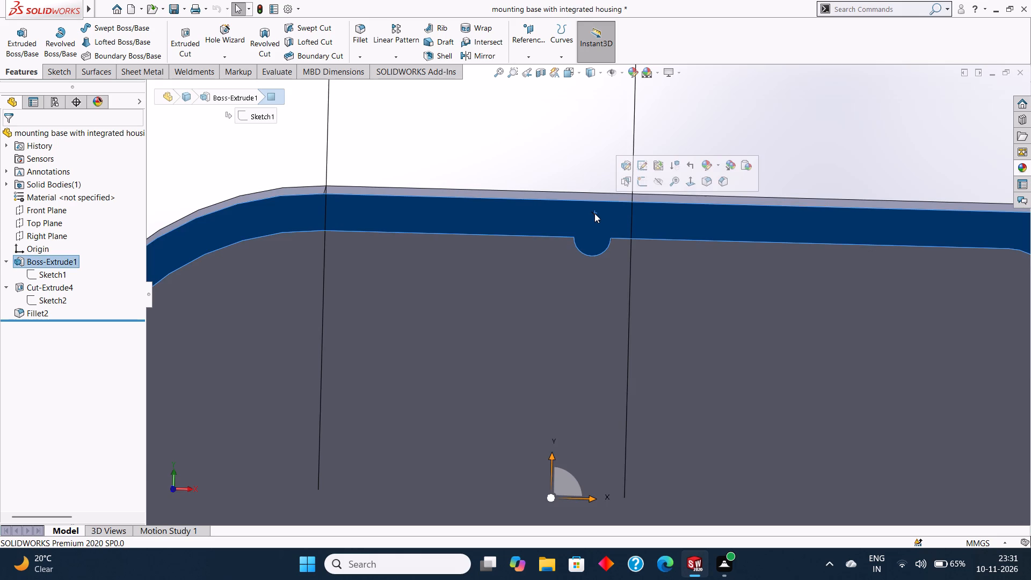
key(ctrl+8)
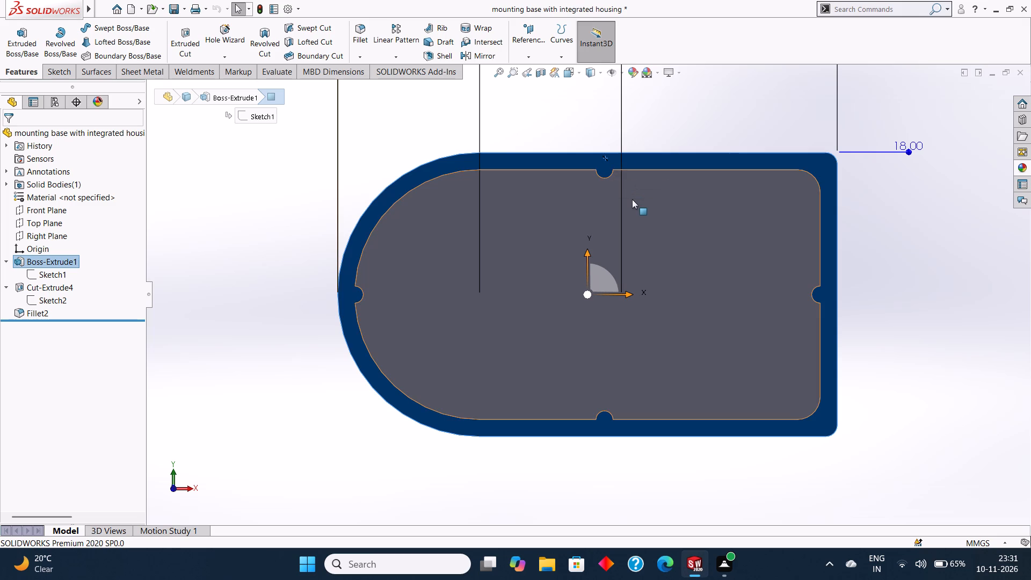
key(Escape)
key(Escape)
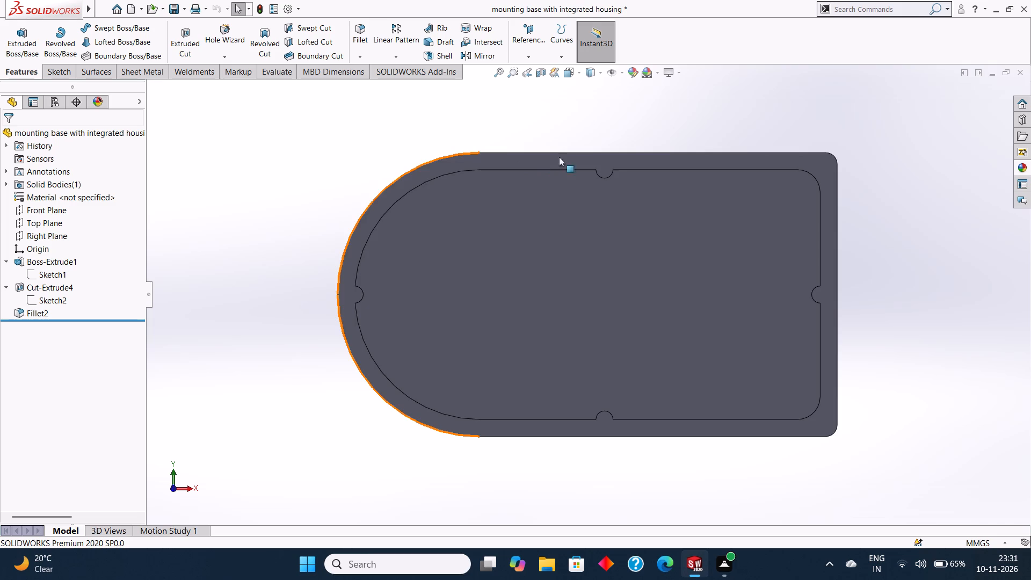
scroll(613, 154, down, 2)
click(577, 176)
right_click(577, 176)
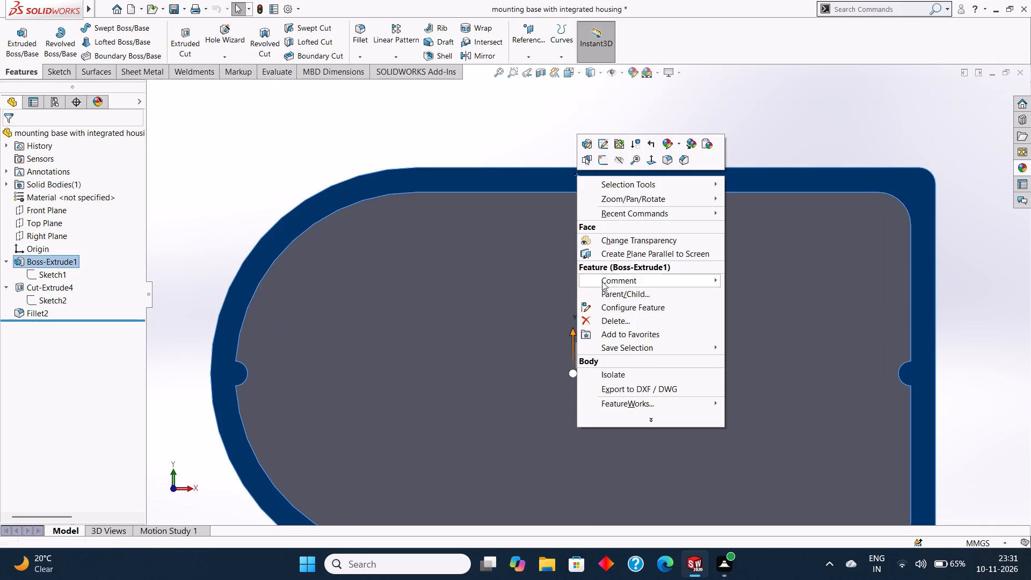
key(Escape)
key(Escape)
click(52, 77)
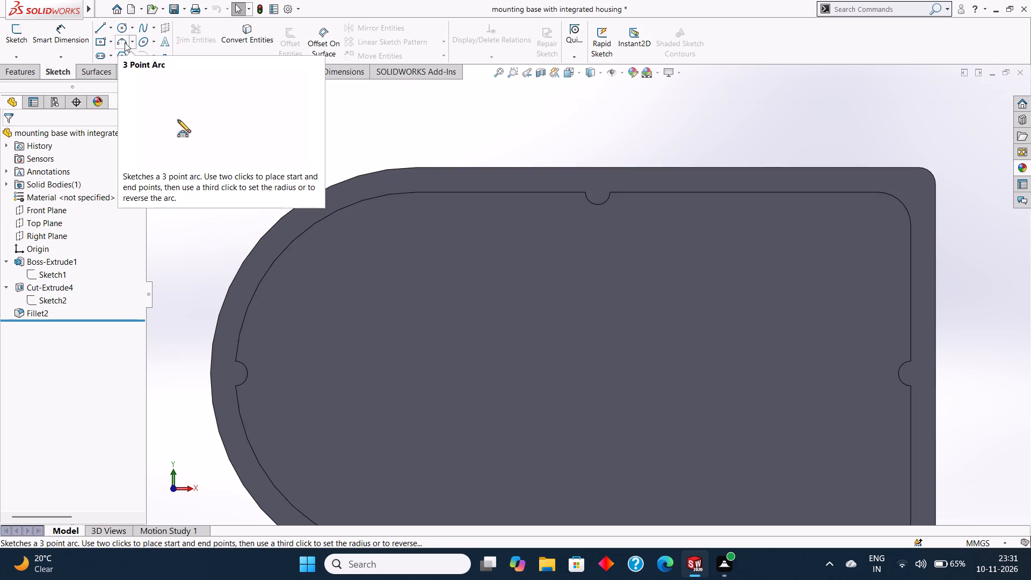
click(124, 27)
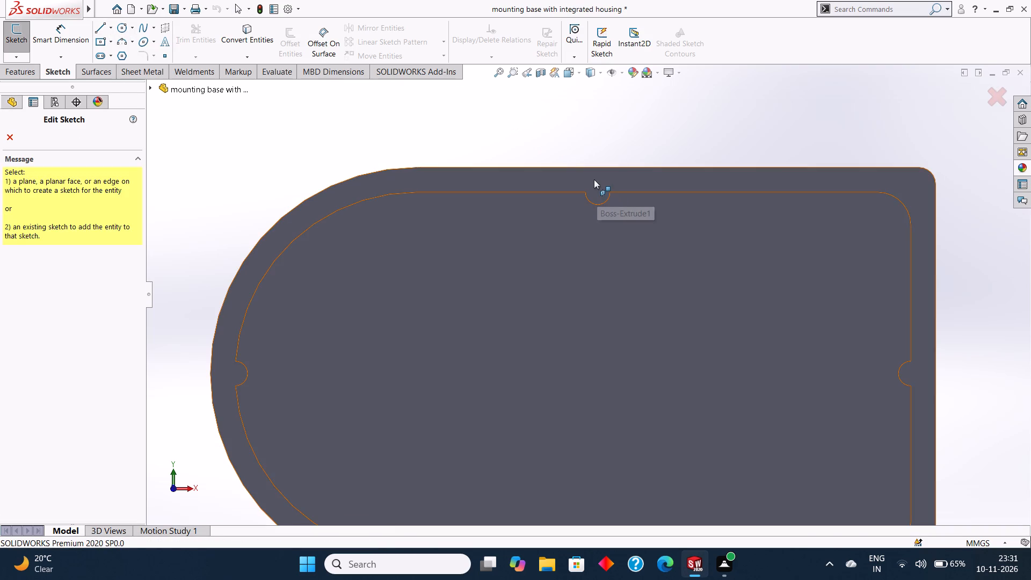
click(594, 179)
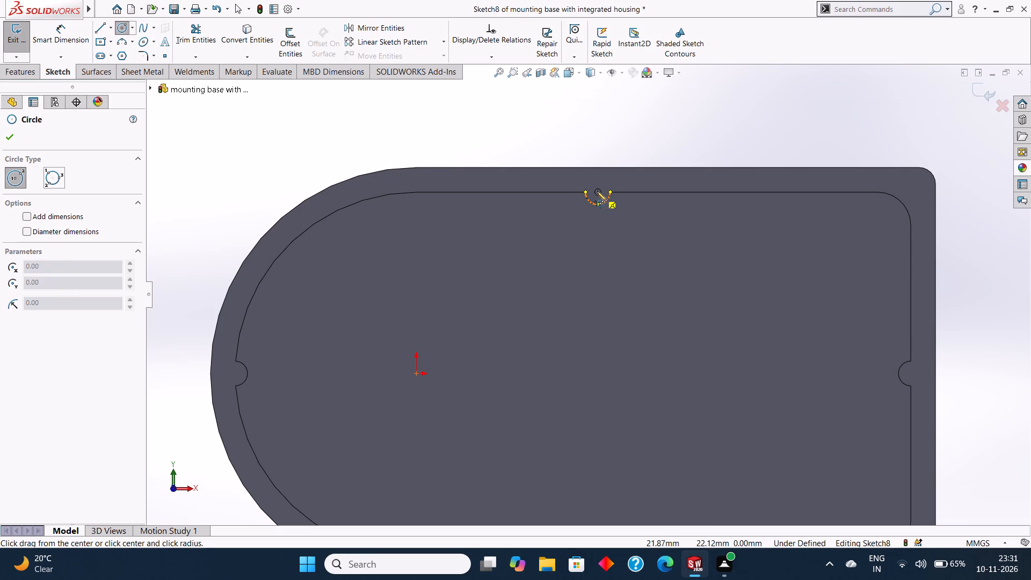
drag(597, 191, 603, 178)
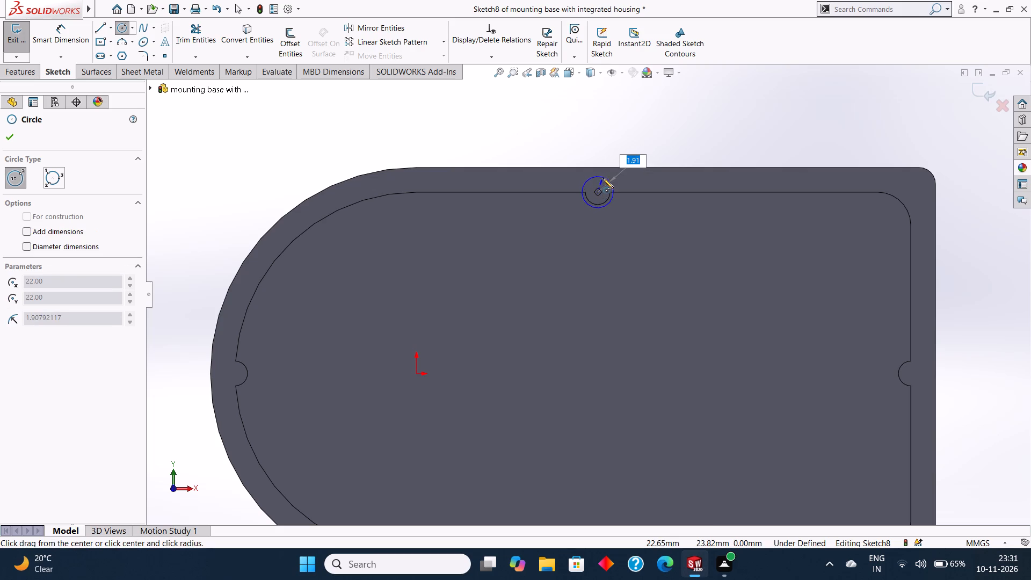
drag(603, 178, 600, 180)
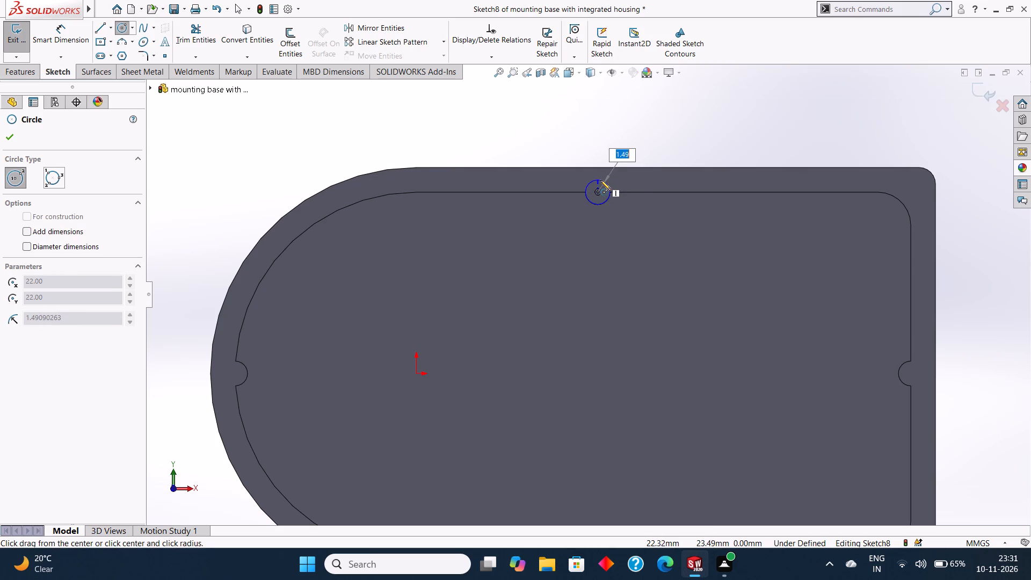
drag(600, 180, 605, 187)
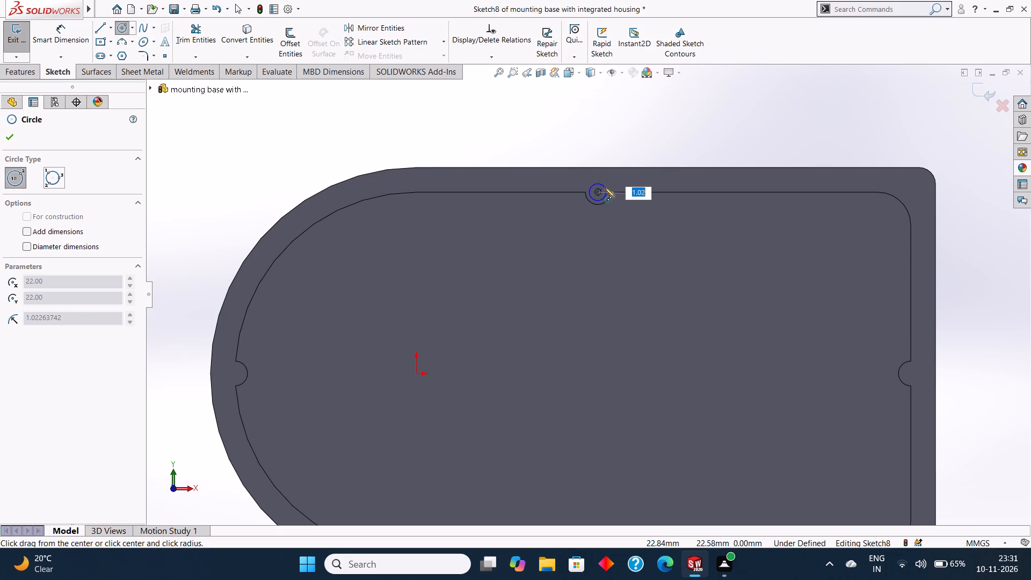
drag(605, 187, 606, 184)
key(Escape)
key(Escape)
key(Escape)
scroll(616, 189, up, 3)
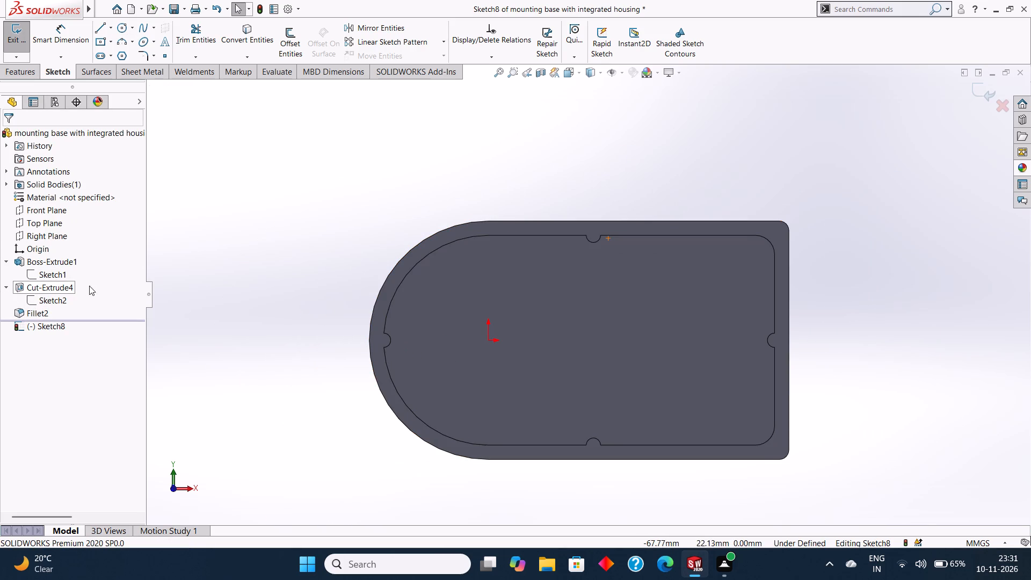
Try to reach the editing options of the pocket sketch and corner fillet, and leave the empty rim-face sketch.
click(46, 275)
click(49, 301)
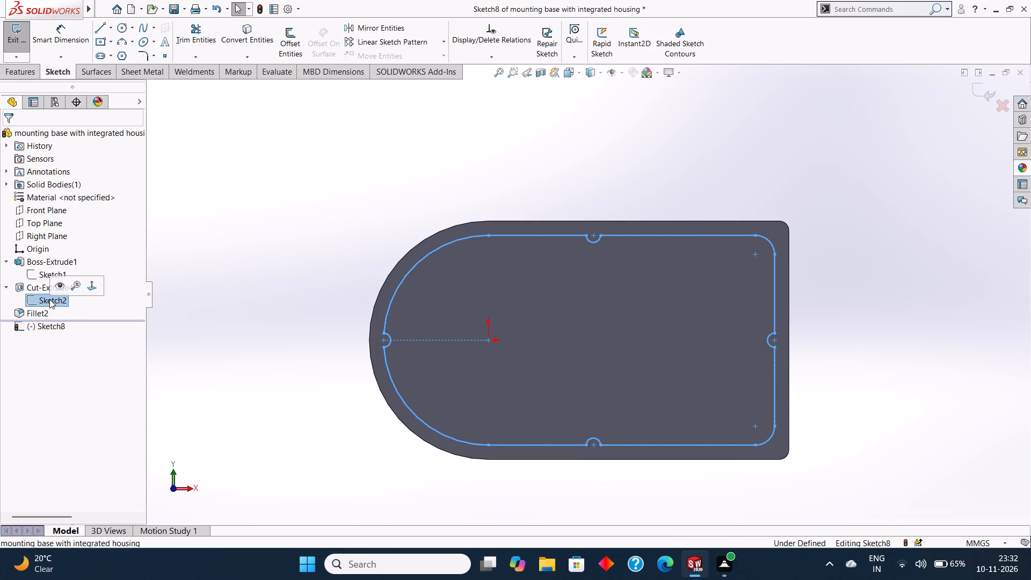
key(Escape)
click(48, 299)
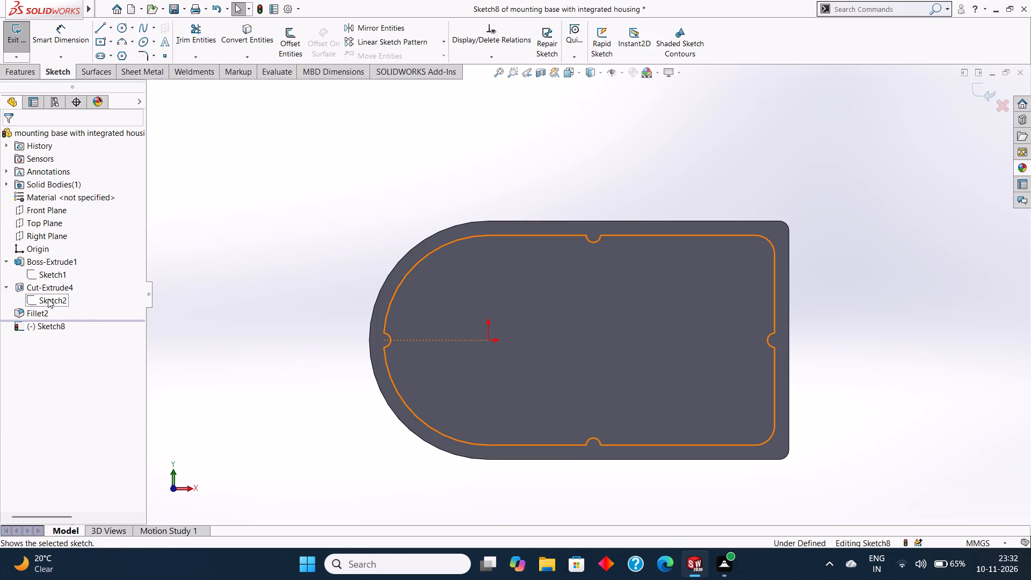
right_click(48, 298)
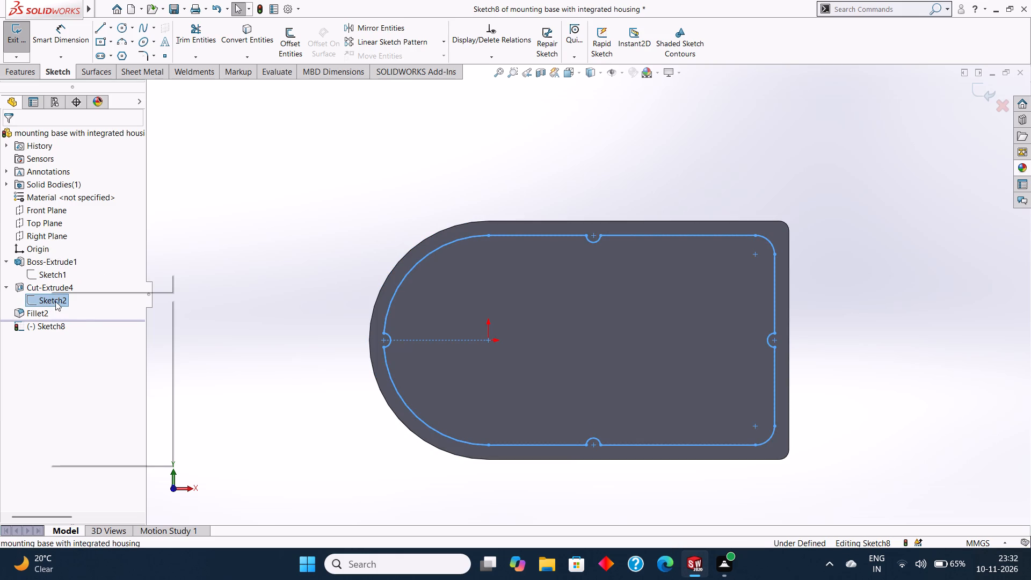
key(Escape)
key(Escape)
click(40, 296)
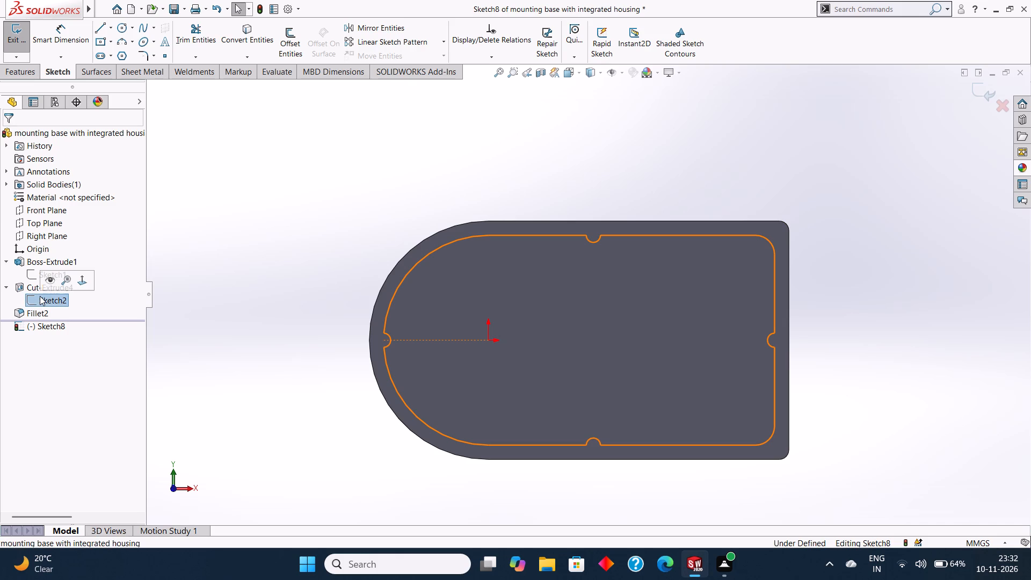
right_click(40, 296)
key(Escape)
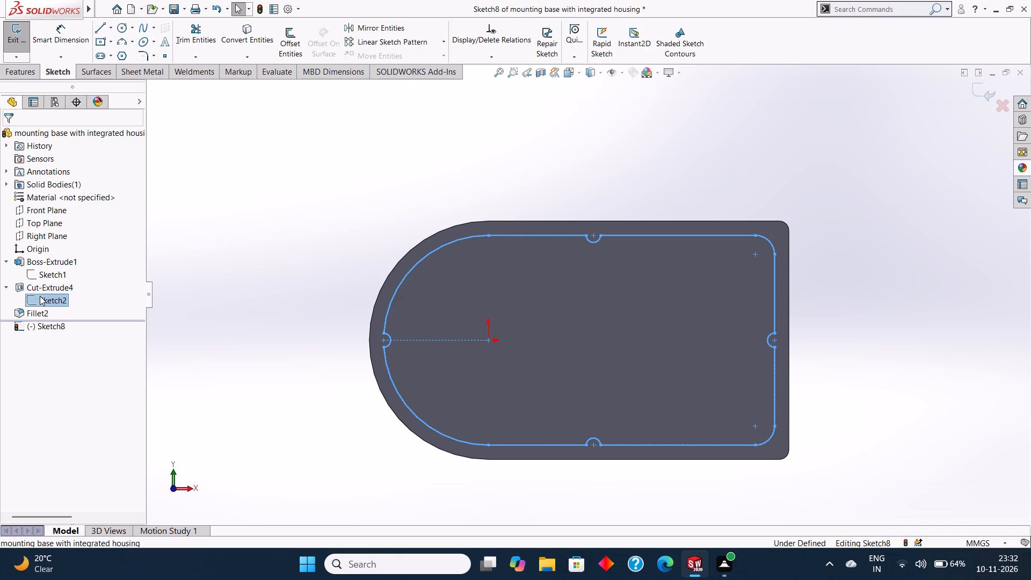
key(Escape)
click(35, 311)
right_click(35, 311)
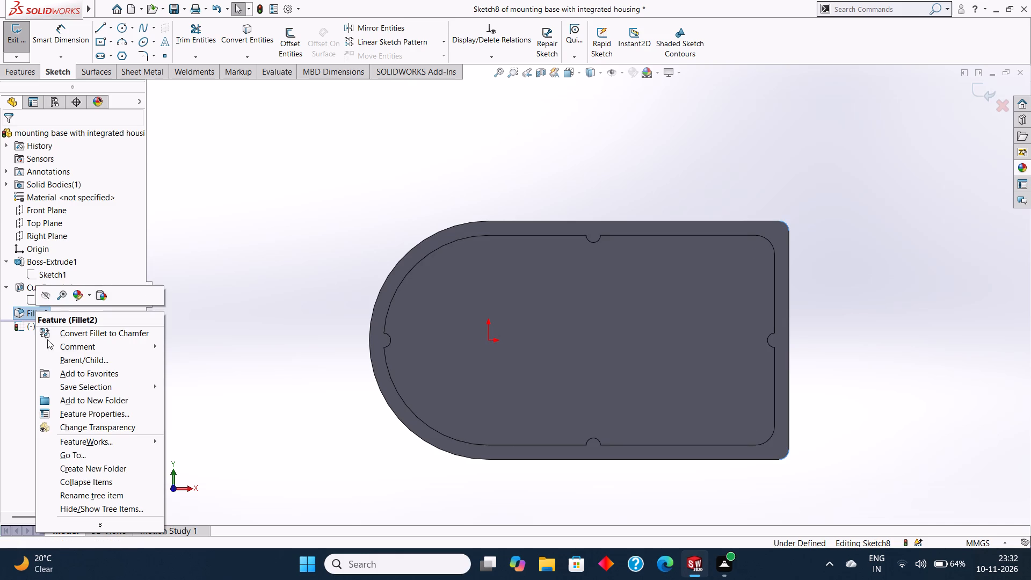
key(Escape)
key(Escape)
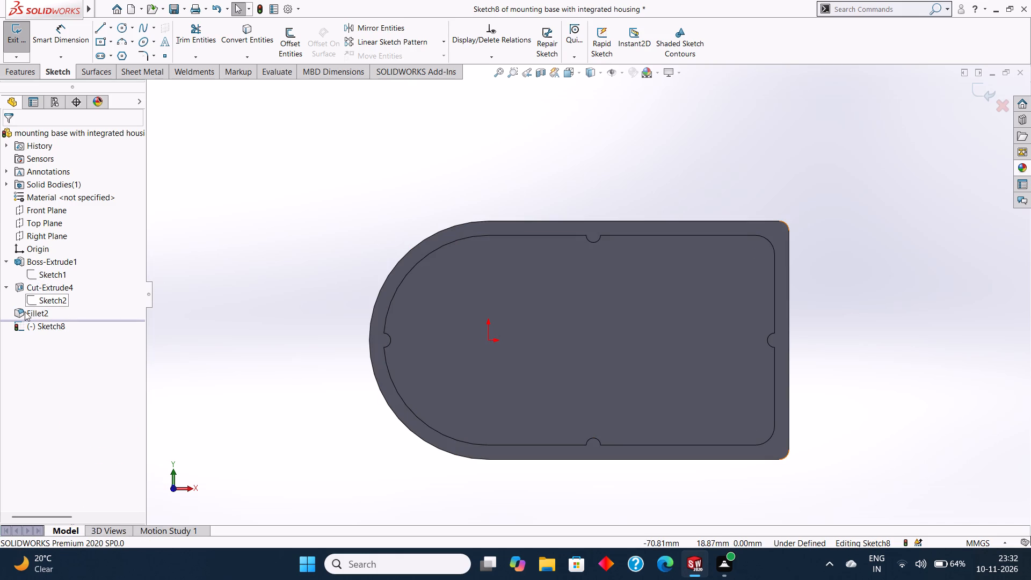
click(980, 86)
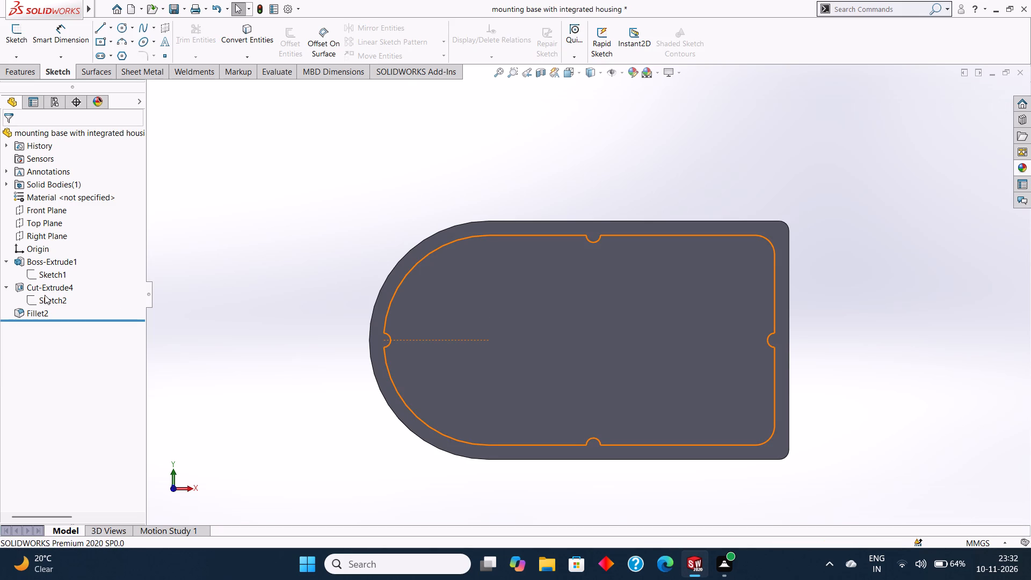
Set the diameter of the upper long edge's notch in the pocket's Sketch2 to 6 mm.
click(45, 295)
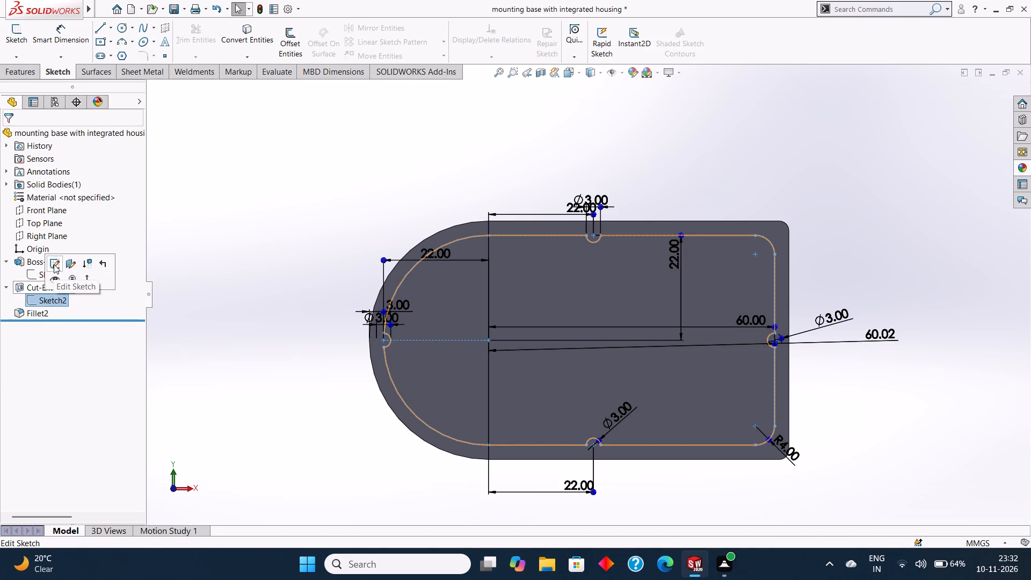
scroll(625, 250, down, 3)
scroll(564, 212, down, 3)
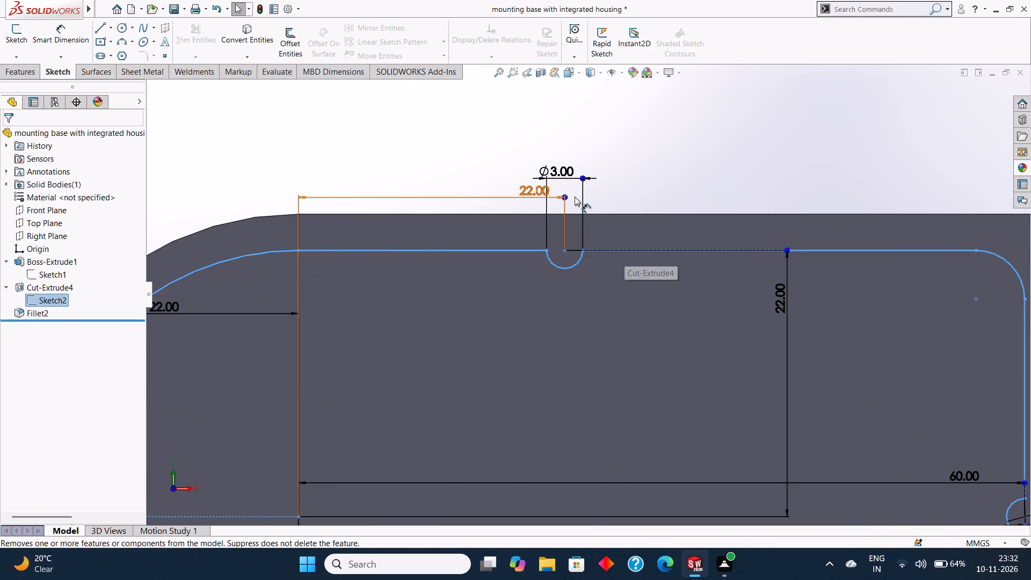
scroll(575, 197, down, 1)
scroll(579, 205, up, 1)
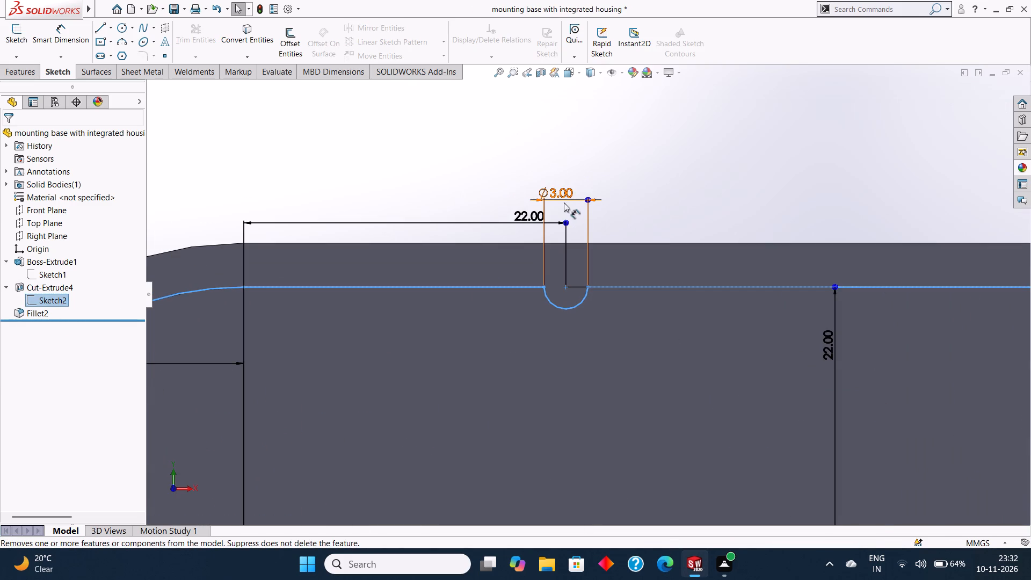
double_click(561, 194)
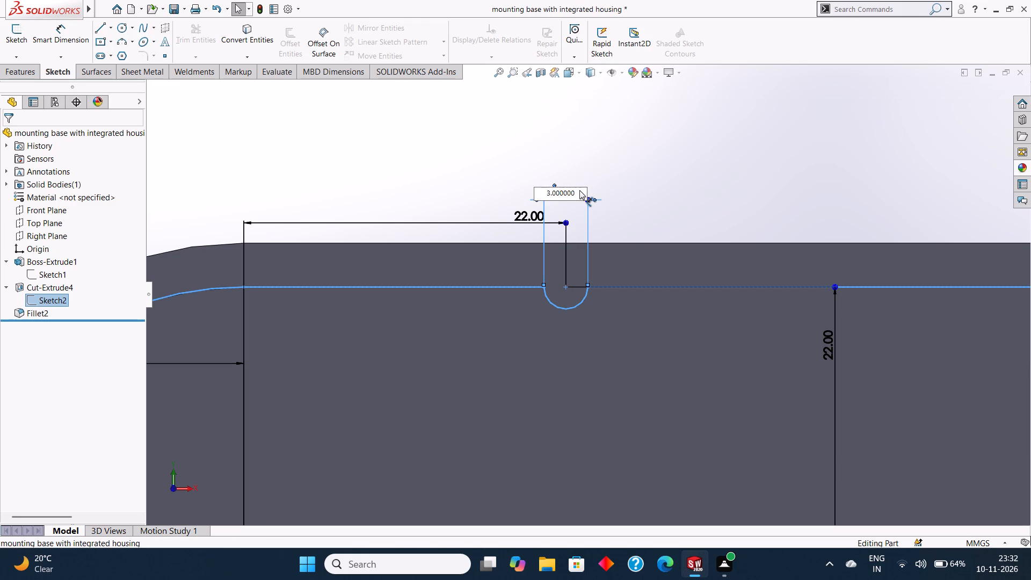
click(579, 190)
drag(580, 190, 549, 195)
key(BackSpace)
key(6)
key(Return)
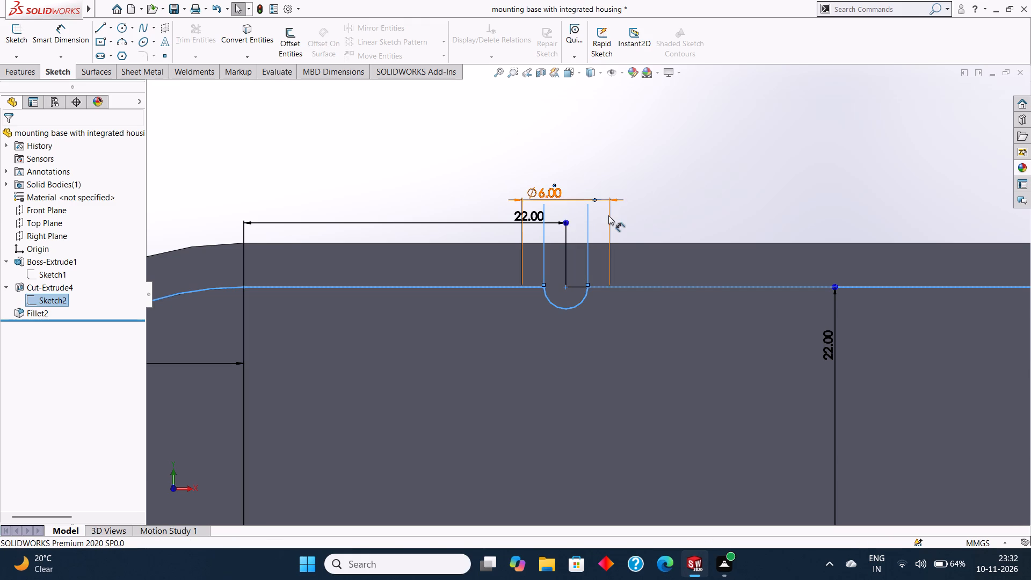
Set the diameter of the notch at the middle of the pocket's curved end to 6 mm.
scroll(608, 215, up, 2)
scroll(581, 294, up, 3)
scroll(567, 342, up, 2)
scroll(411, 387, down, 1)
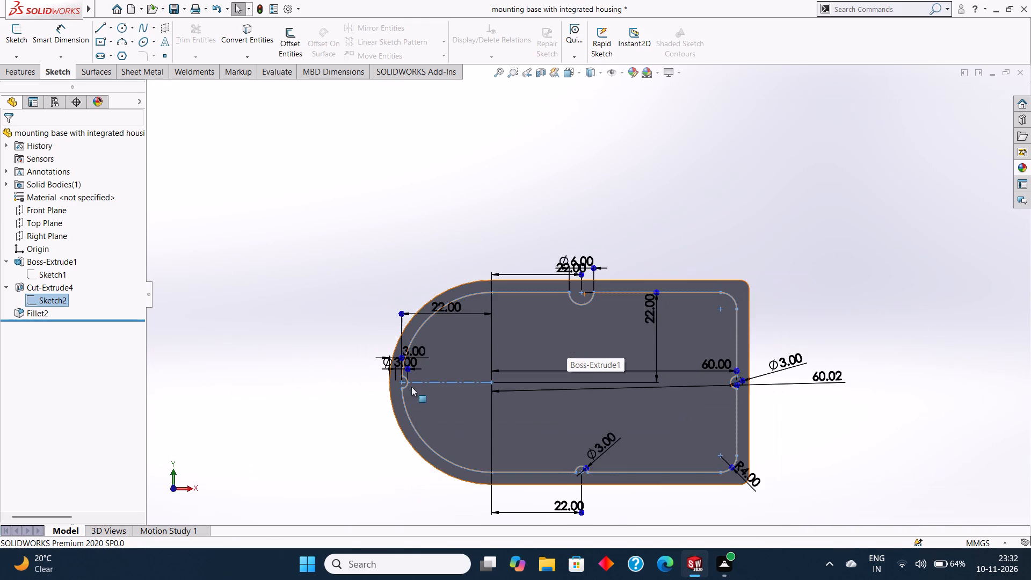
scroll(411, 387, down, 3)
scroll(485, 322, down, 7)
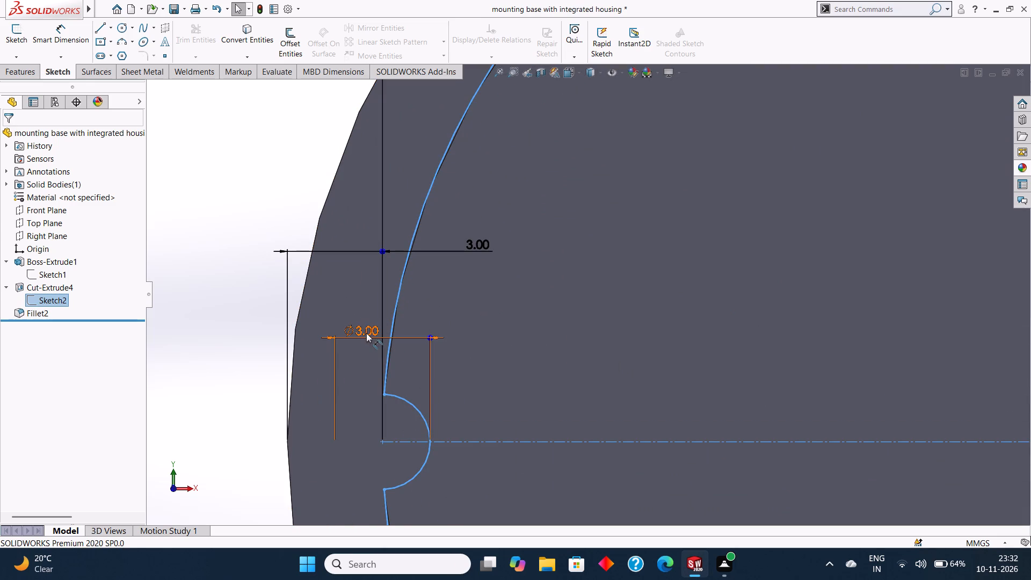
double_click(366, 332)
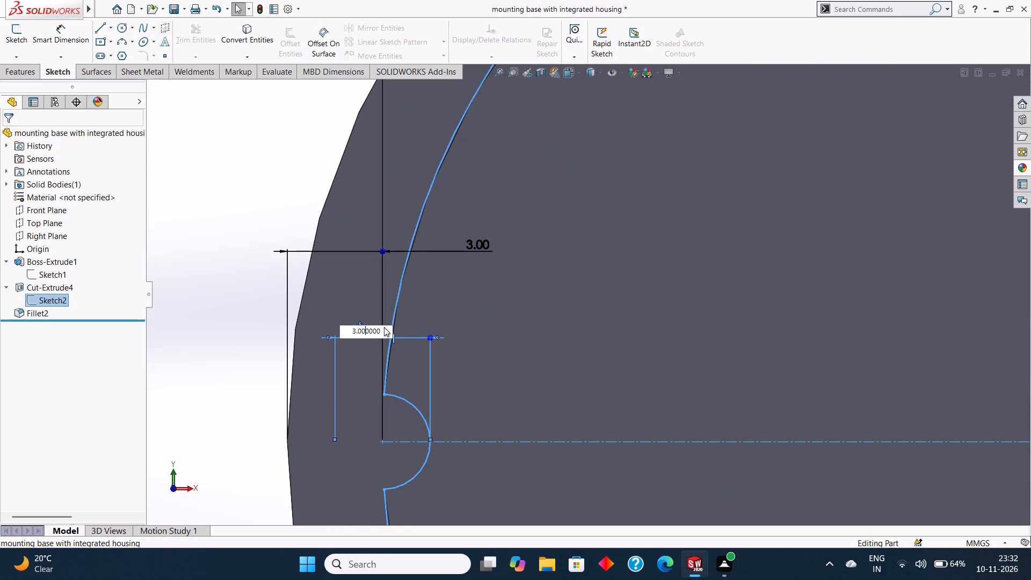
click(384, 327)
key(BackSpace)
key(BackSpace)
key(BackSpace)
key(BackSpace)
key(BackSpace)
key(BackSpace)
key(BackSpace)
key(BackSpace)
key(BackSpace)
key(BackSpace)
key(BackSpace)
key(BackSpace)
key(BackSpace)
key(BackSpace)
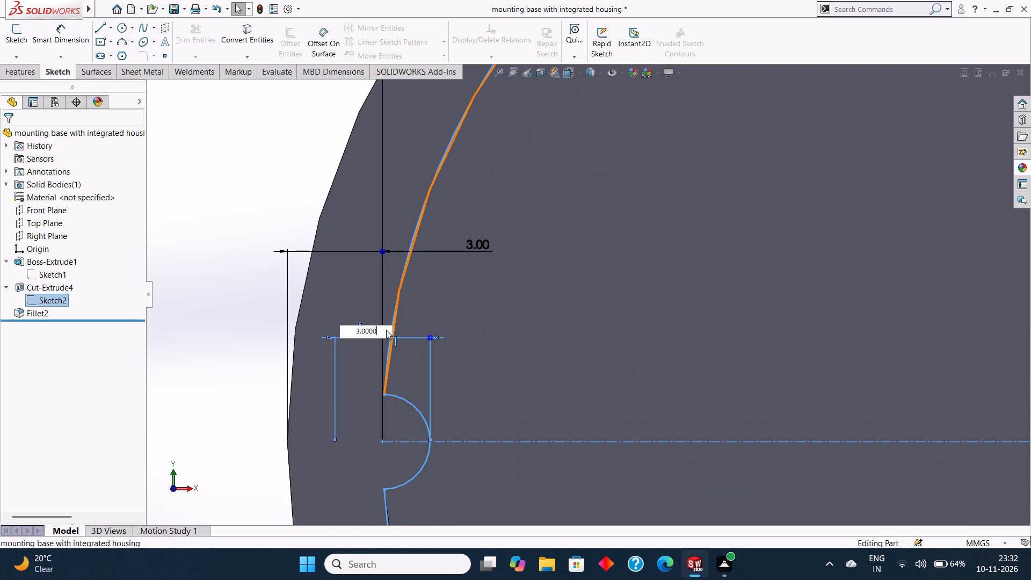
key(6)
key(Return)
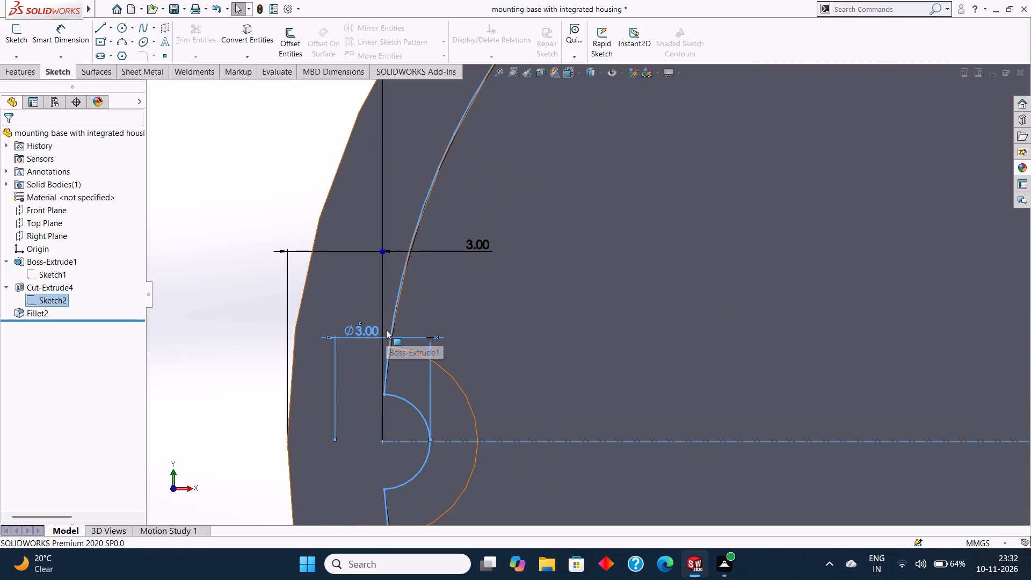
Set the diameter of the lower long edge's notch in the pocket sketch to 6 mm.
scroll(665, 314, up, 13)
scroll(747, 384, up, 5)
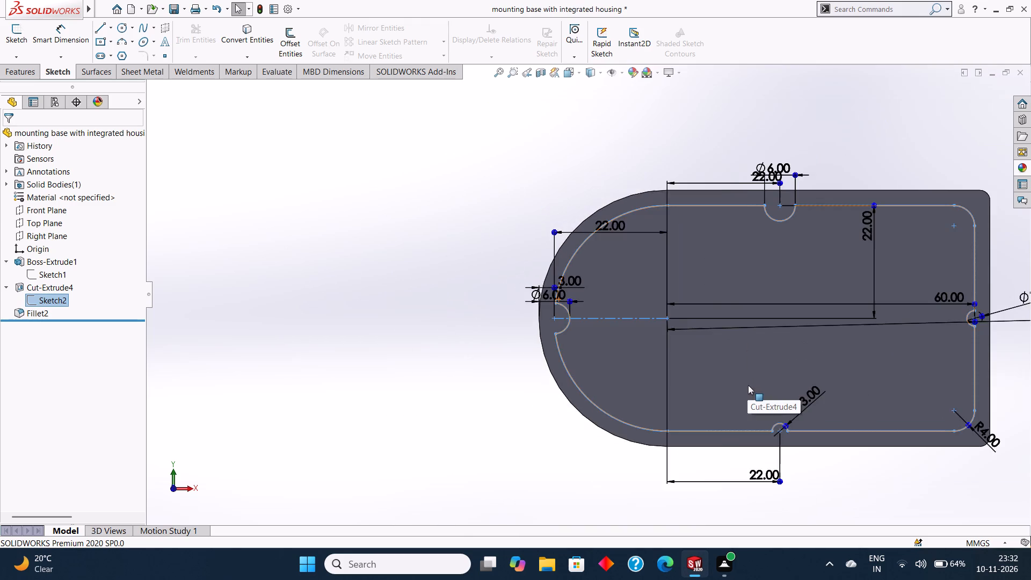
scroll(801, 403, up, 1)
scroll(760, 409, down, 7)
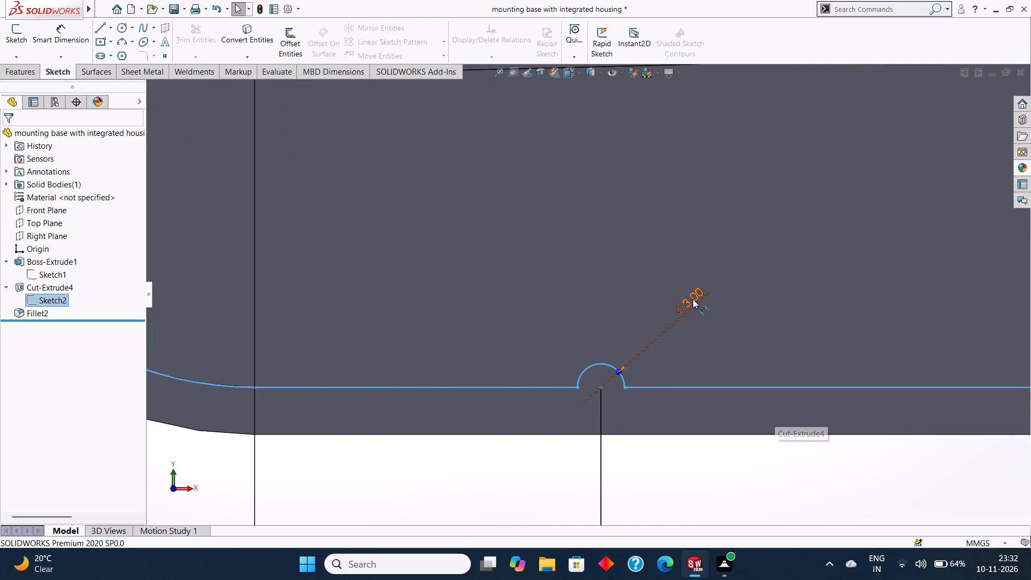
double_click(693, 299)
click(707, 298)
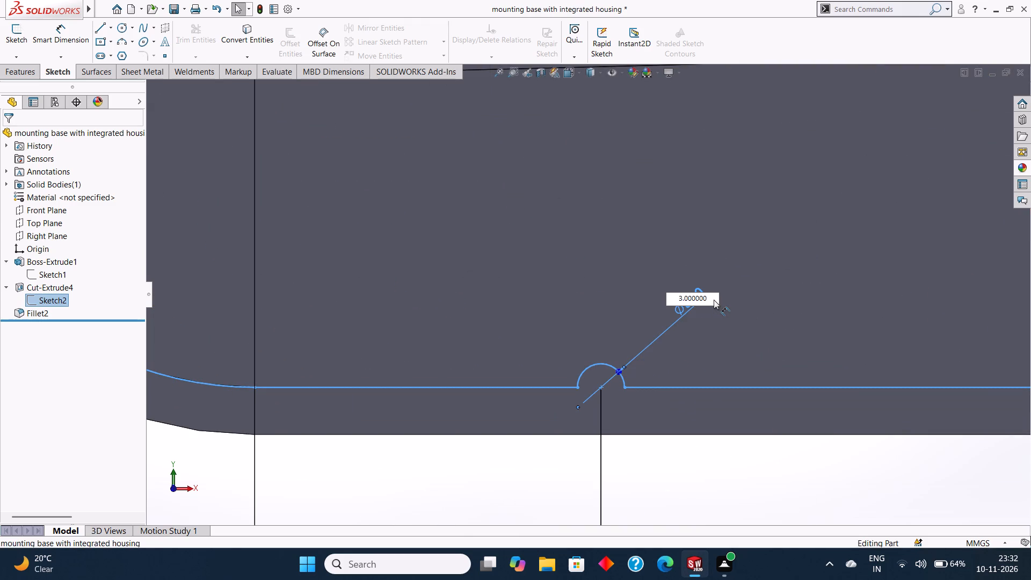
key(BackSpace)
key(BackSpace)
key(BackSpace)
key(BackSpace)
key(BackSpace)
key(BackSpace)
key(BackSpace)
key(BackSpace)
key(BackSpace)
key(BackSpace)
key(BackSpace)
key(BackSpace)
key(BackSpace)
key(BackSpace)
key(BackSpace)
key(BackSpace)
key(BackSpace)
key(6)
key(Return)
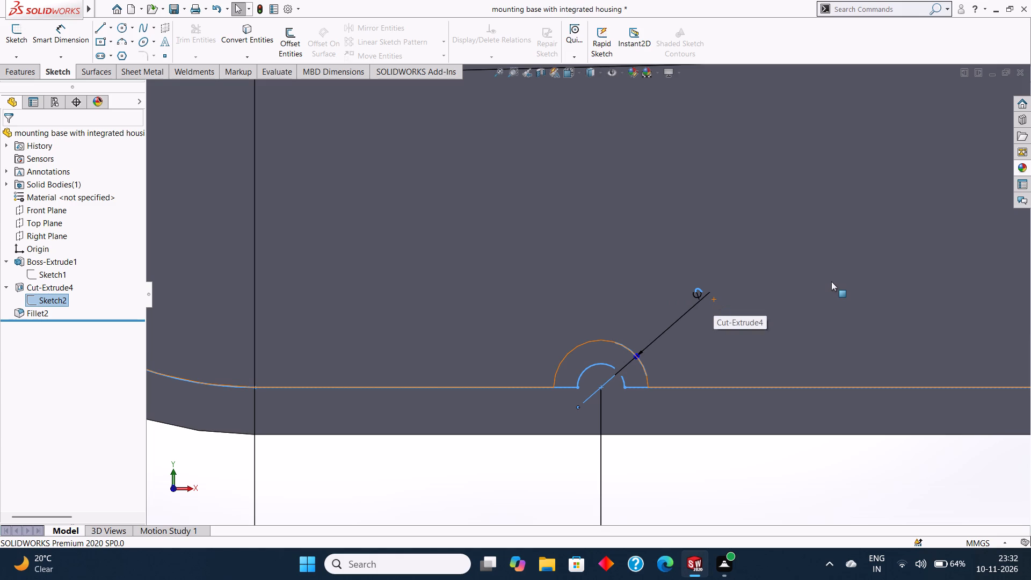
Set the diameter of the notch at the pocket's straight short end in Sketch2 to 6 mm.
click(836, 276)
scroll(838, 278, up, 3)
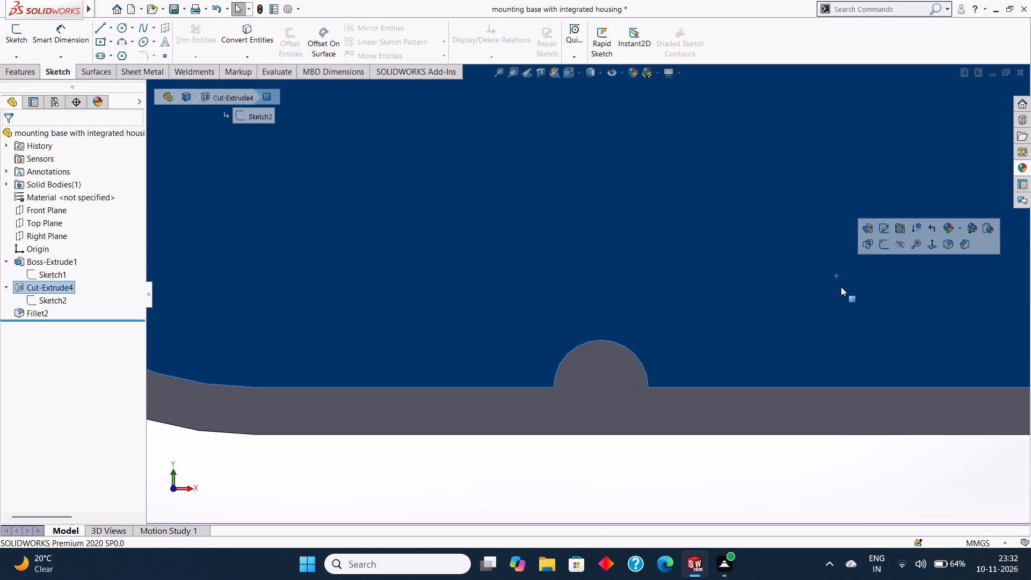
scroll(841, 287, up, 4)
scroll(827, 193, down, 2)
scroll(829, 205, up, 2)
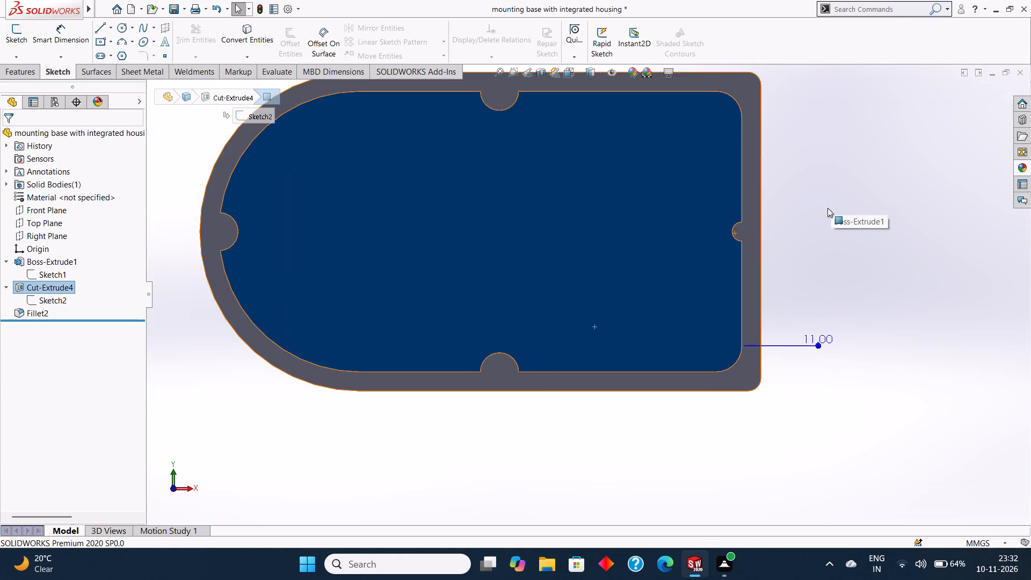
scroll(740, 225, up, 3)
scroll(625, 249, down, 3)
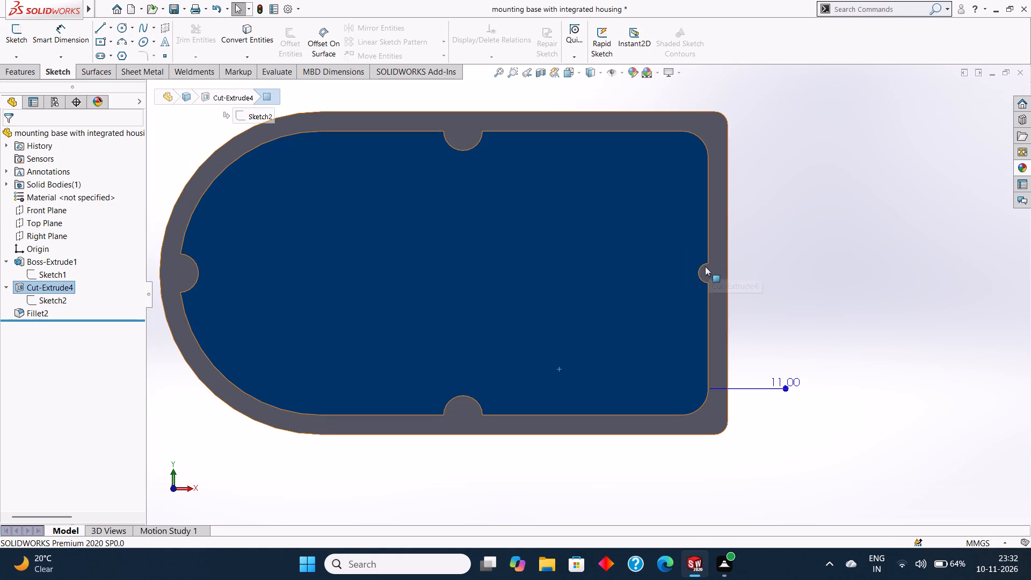
click(702, 266)
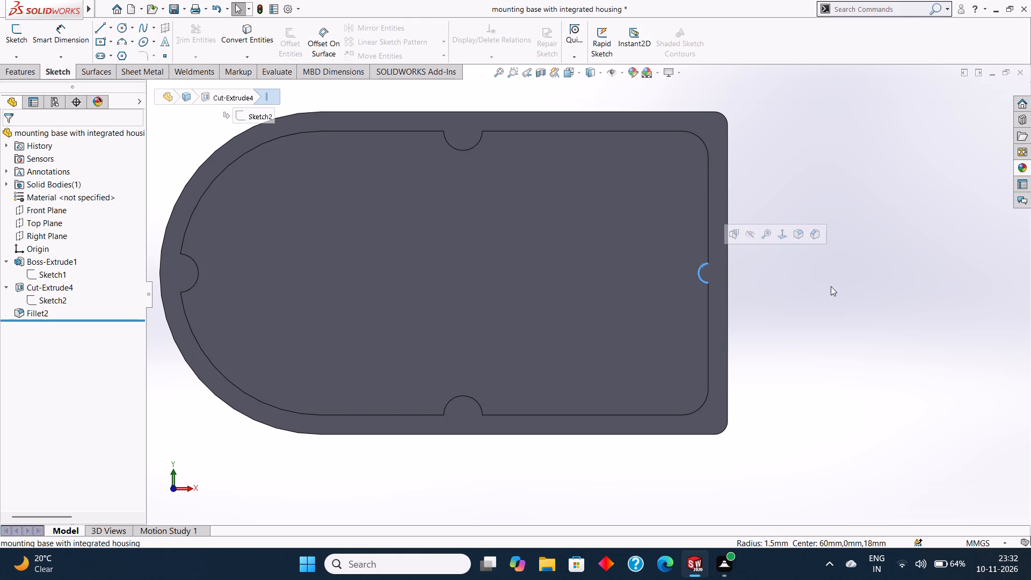
click(832, 287)
scroll(692, 269, down, 4)
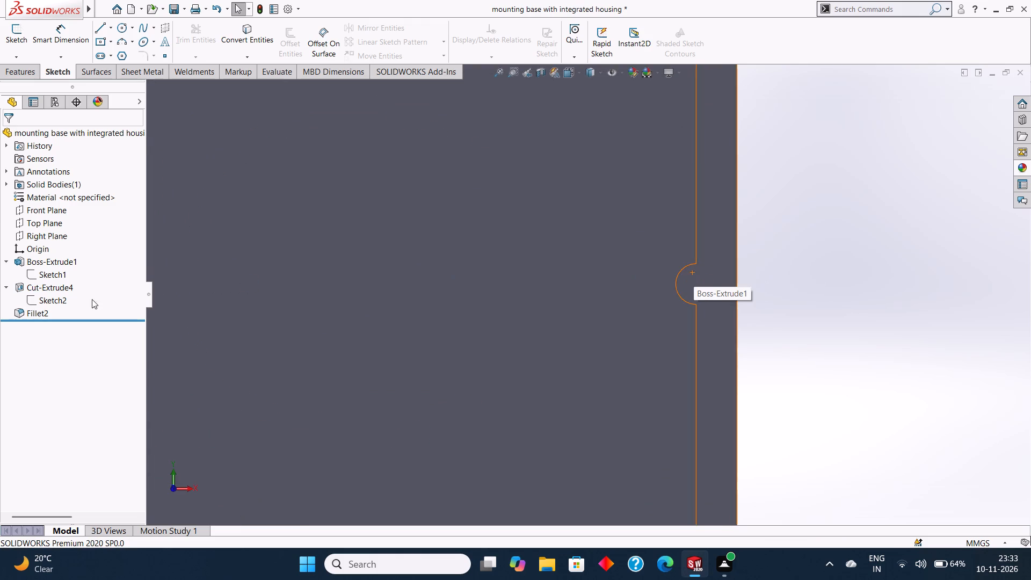
click(50, 275)
click(48, 295)
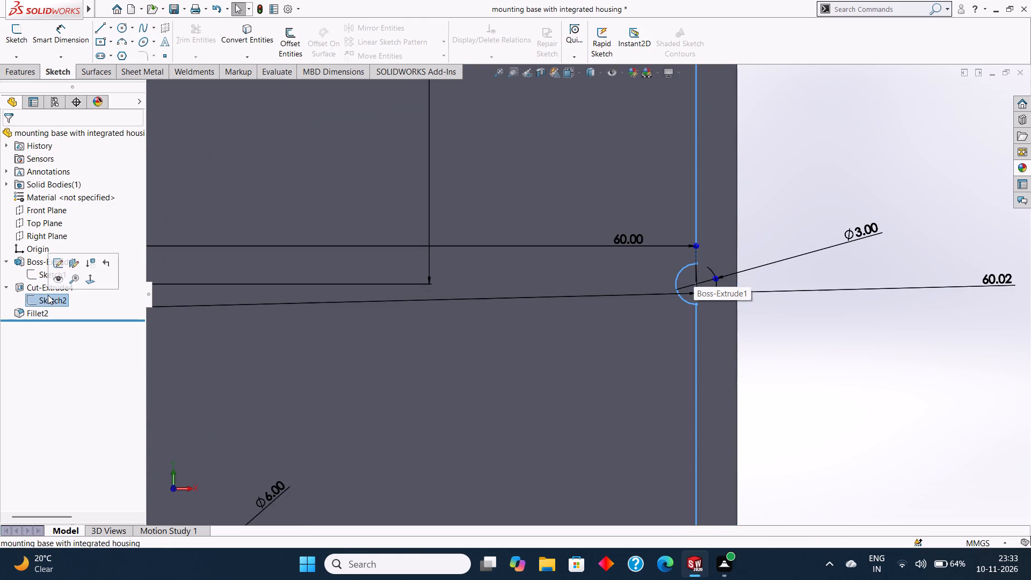
double_click(863, 229)
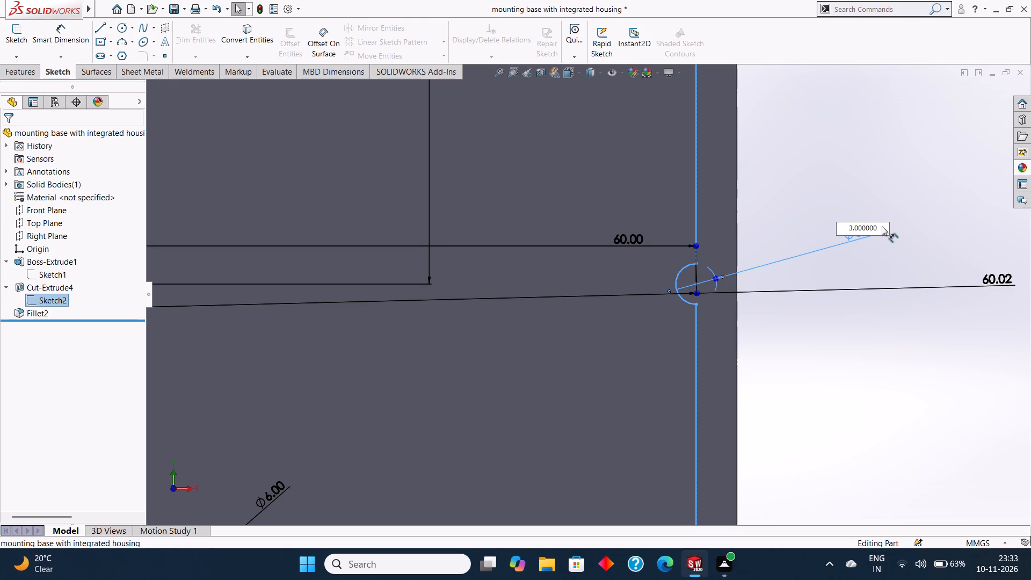
click(884, 226)
key(BackSpace)
key(BackSpace)
key(BackSpace)
key(BackSpace)
key(BackSpace)
key(BackSpace)
key(BackSpace)
key(BackSpace)
key(BackSpace)
key(BackSpace)
key(BackSpace)
key(BackSpace)
key(BackSpace)
key(BackSpace)
key(BackSpace)
key(BackSpace)
key(BackSpace)
key(BackSpace)
key(BackSpace)
key(BackSpace)
key(6)
key(Return)
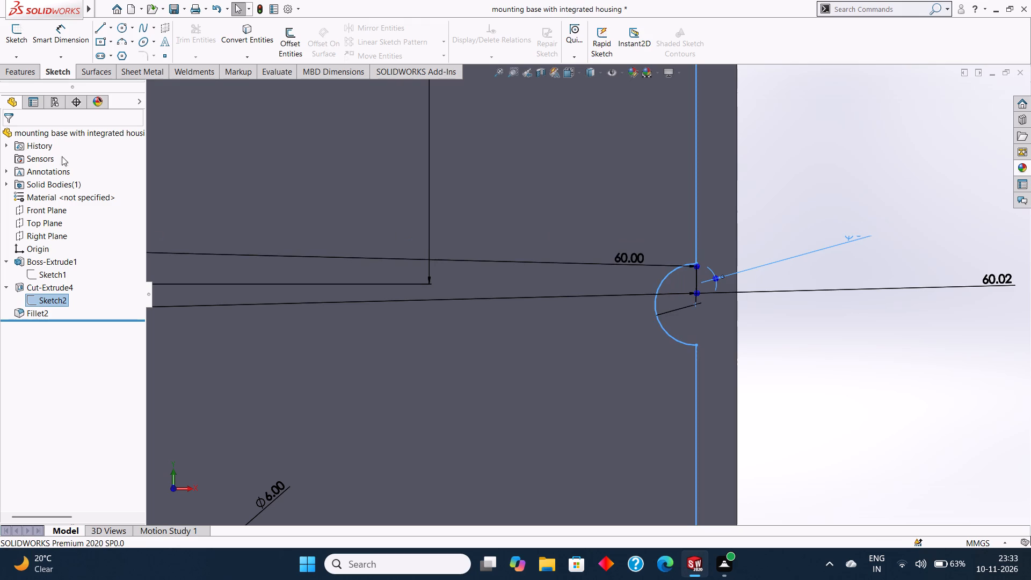
click(813, 117)
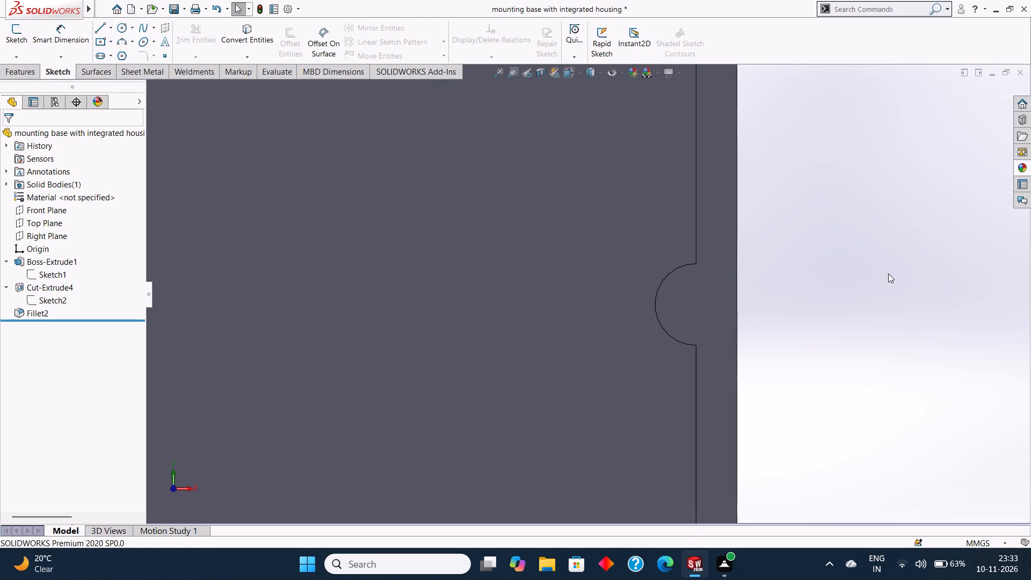
Examine the pocket and its four notches from several angles.
scroll(876, 280, up, 10)
scroll(478, 332, up, 2)
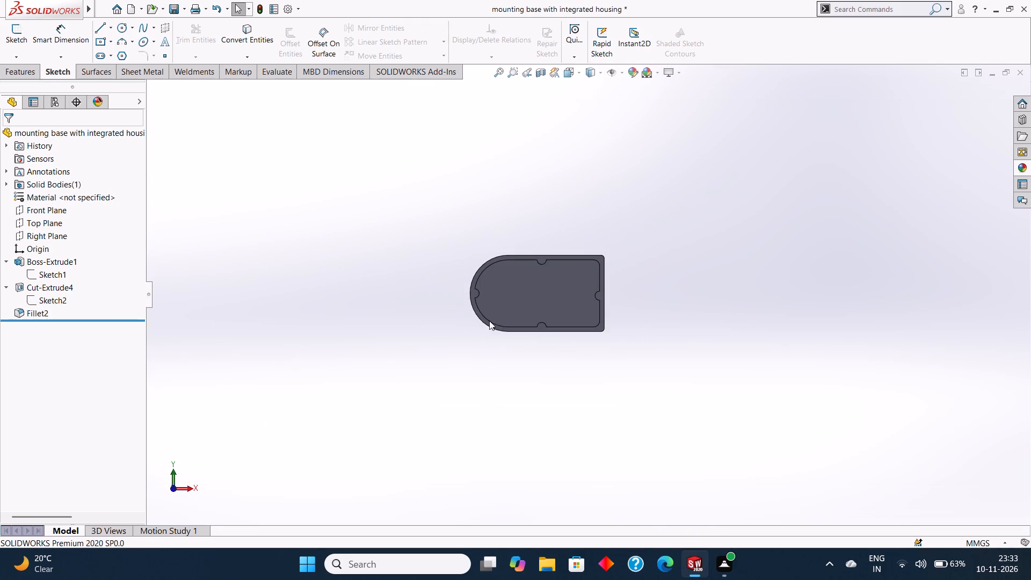
scroll(497, 298, down, 6)
scroll(526, 289, up, 1)
middle_drag(531, 303, 542, 198)
middle_drag(572, 221, 570, 213)
middle_click(587, 215)
middle_drag(592, 215, 592, 211)
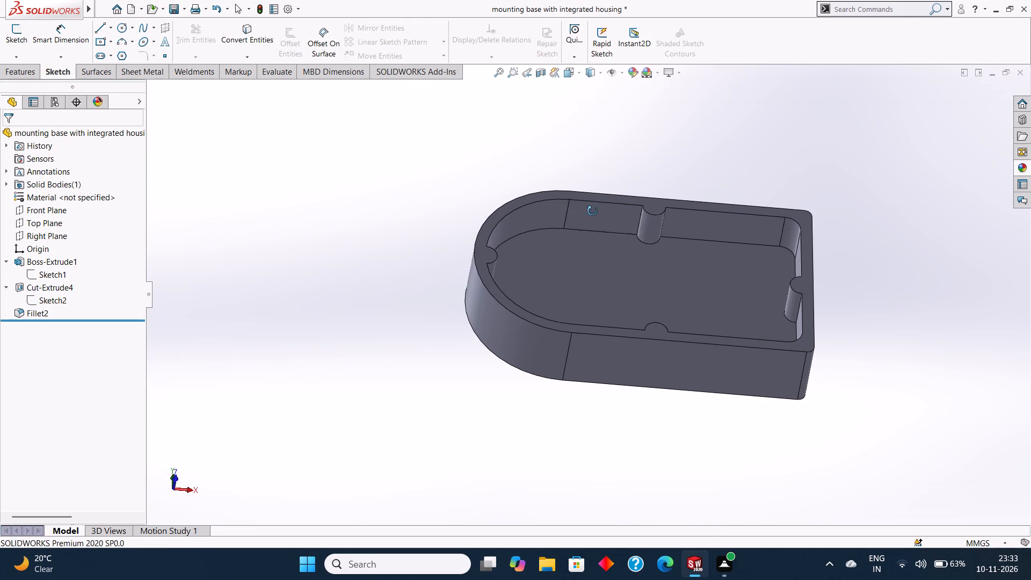
middle_drag(592, 211, 592, 207)
middle_drag(593, 209, 602, 225)
middle_drag(604, 222, 607, 239)
middle_drag(614, 229, 613, 237)
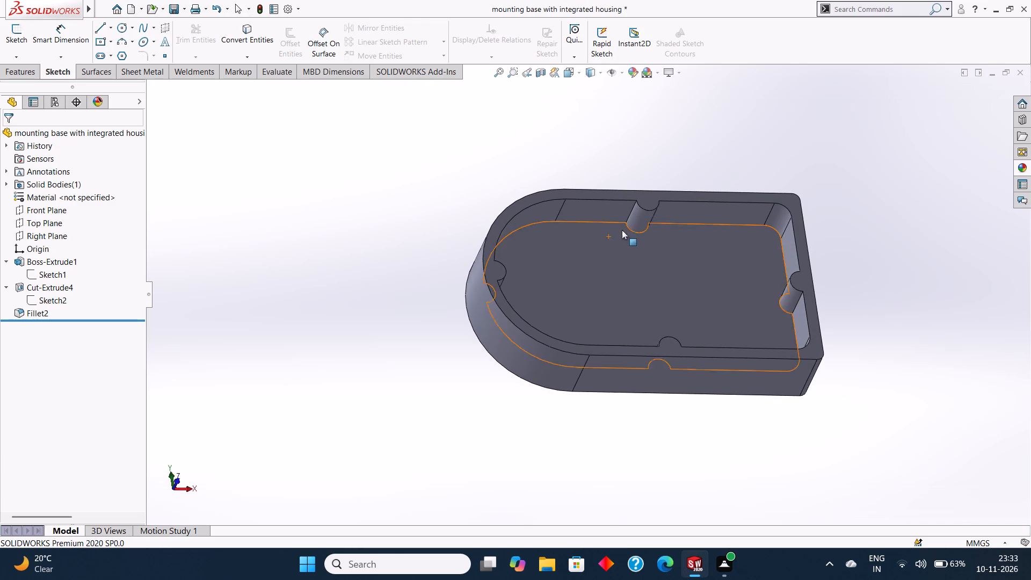
middle_drag(654, 213, 647, 233)
middle_drag(704, 225, 691, 232)
middle_drag(694, 227, 689, 245)
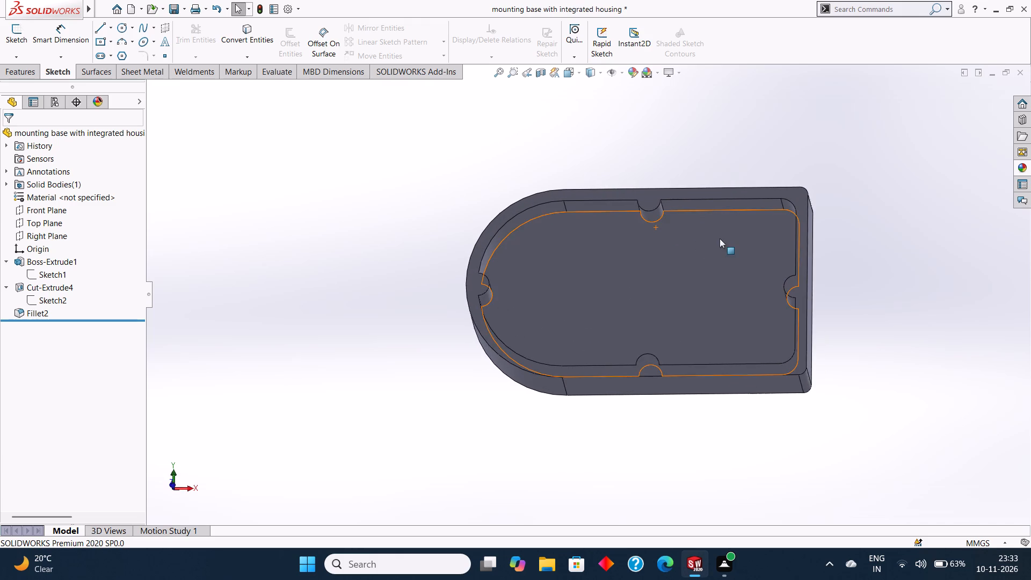
middle_drag(719, 239, 711, 251)
middle_drag(701, 264, 696, 251)
middle_drag(685, 257, 687, 245)
scroll(687, 244, up, 1)
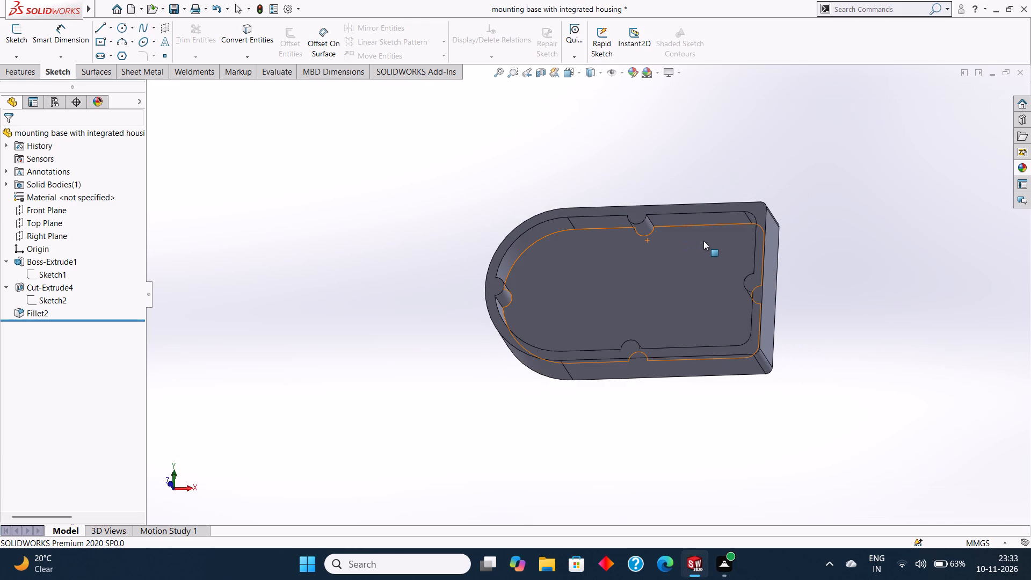
Save the mounting base part.
key(ctrl+s)
key(ctrl+s)
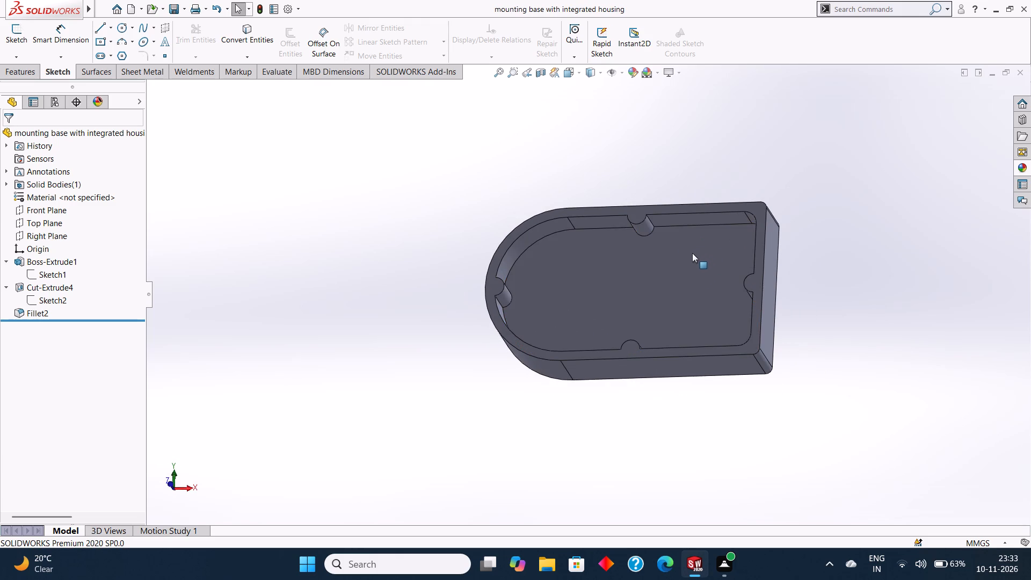
Inspect the rim, pocket walls and notches of the mounting base from different angles.
middle_drag(692, 253, 698, 242)
middle_drag(698, 241, 692, 284)
middle_drag(688, 265, 718, 275)
middle_drag(699, 275, 702, 284)
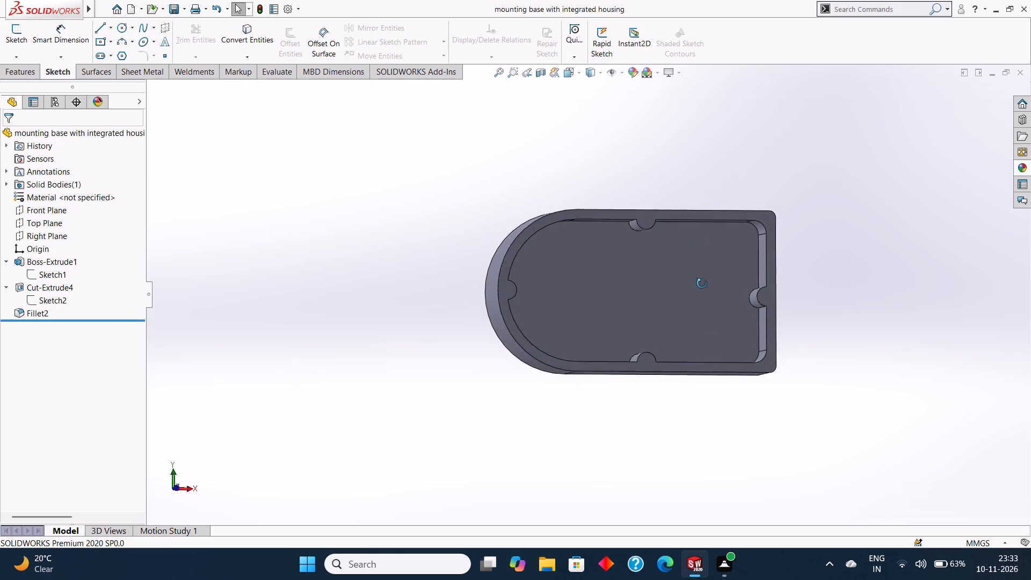
middle_drag(702, 284, 702, 286)
scroll(702, 286, down, 1)
middle_drag(702, 281, 703, 286)
middle_drag(699, 280, 696, 292)
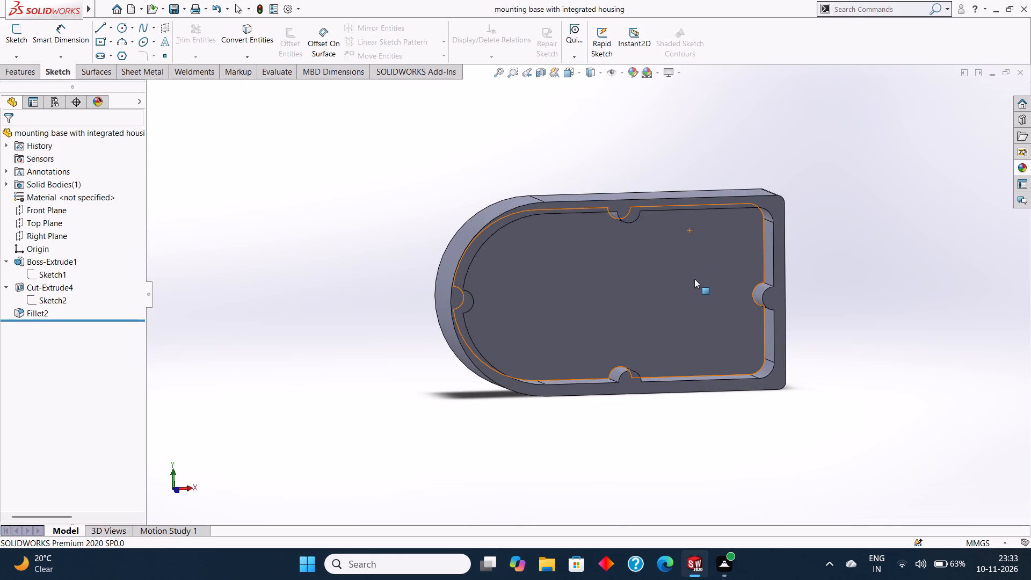
middle_drag(694, 279, 693, 294)
middle_click(691, 284)
middle_drag(709, 275, 695, 278)
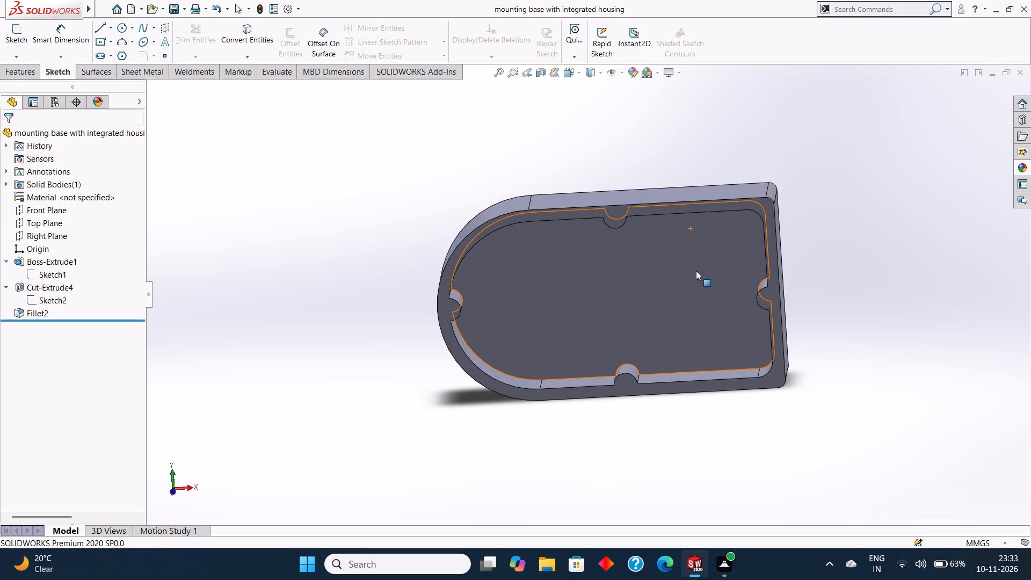
middle_drag(696, 271, 695, 279)
middle_drag(699, 270, 698, 274)
middle_drag(672, 238, 686, 222)
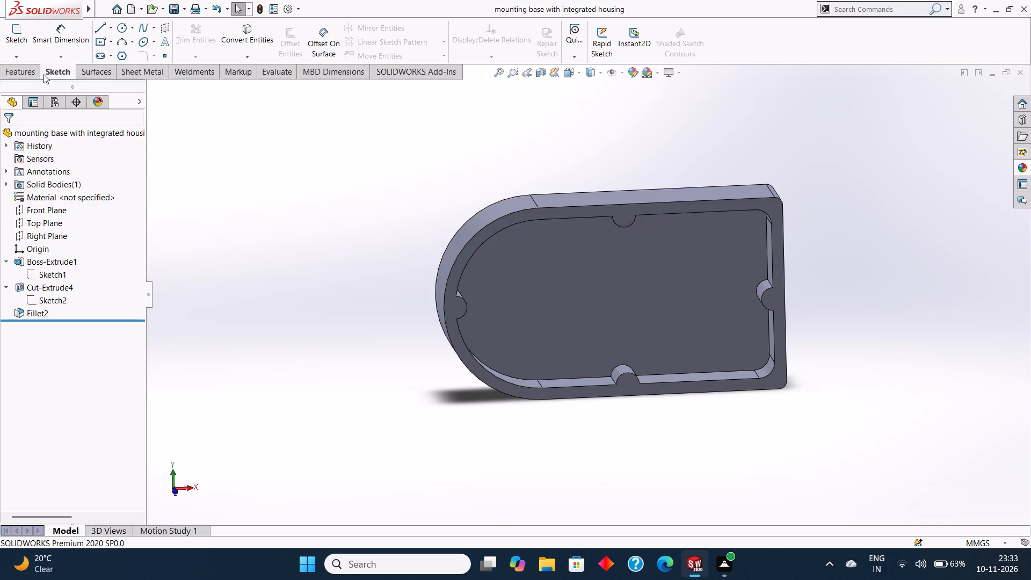
Position an ISO M4 tap-drill hole on the rim face with the Hole Wizard, centred on the upper long edge's notch.
click(31, 69)
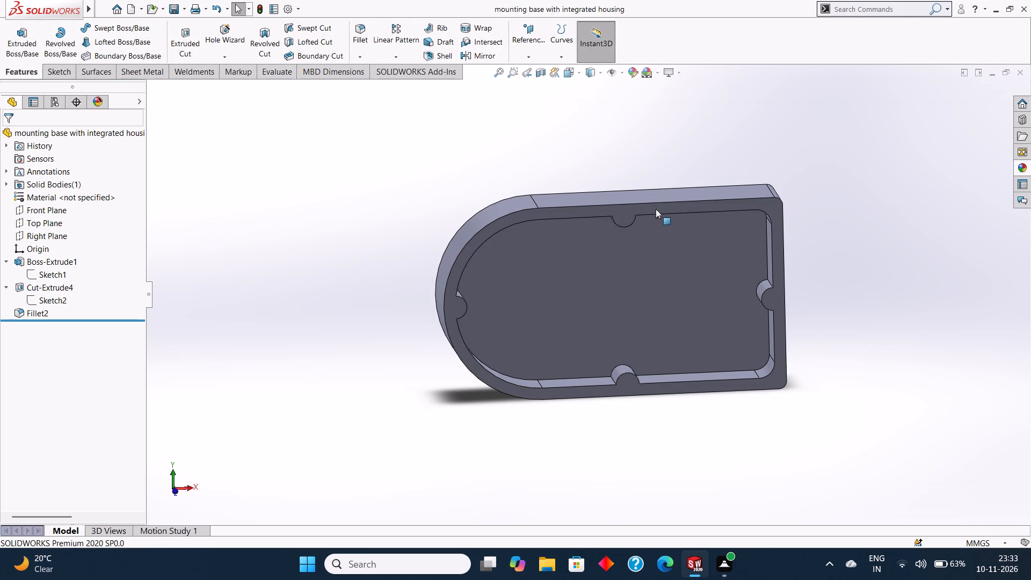
scroll(609, 216, down, 5)
click(539, 224)
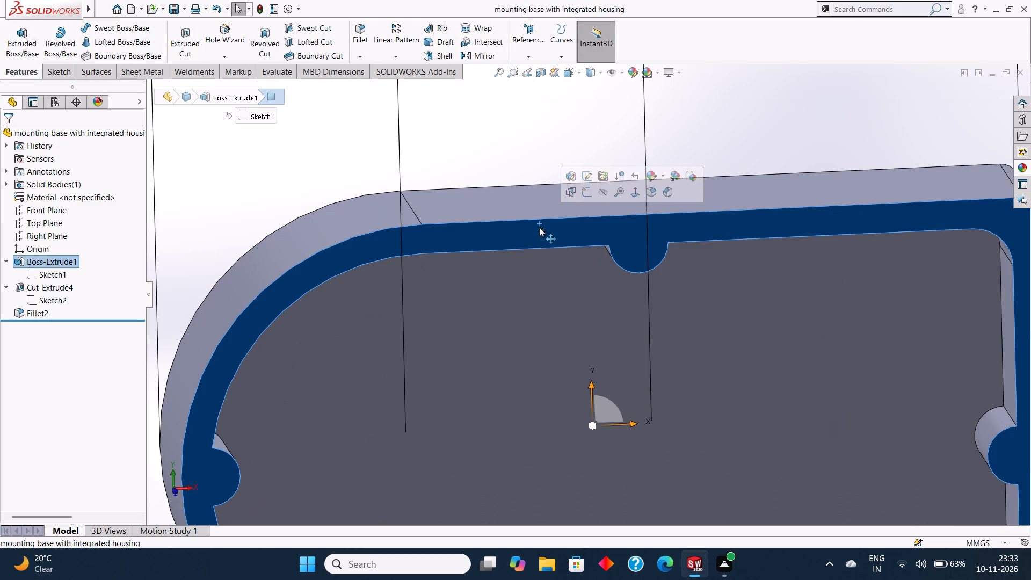
key(ctrl+8)
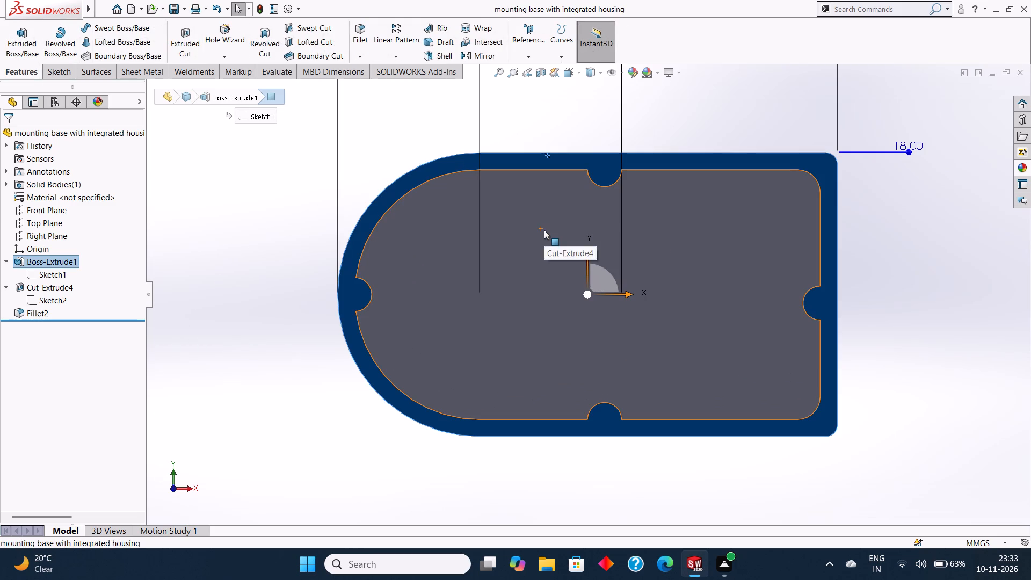
key(Escape)
click(60, 67)
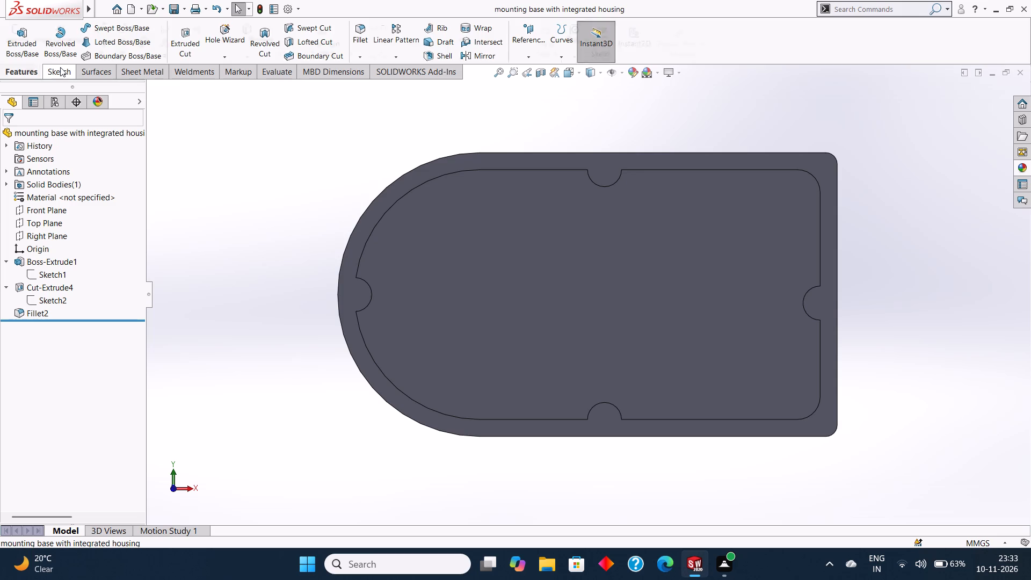
click(35, 68)
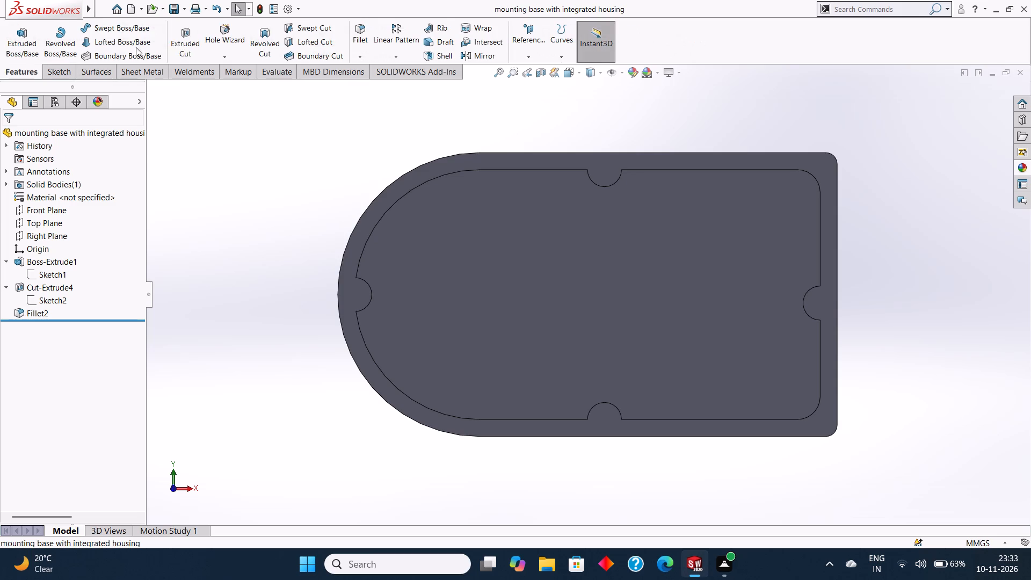
click(218, 33)
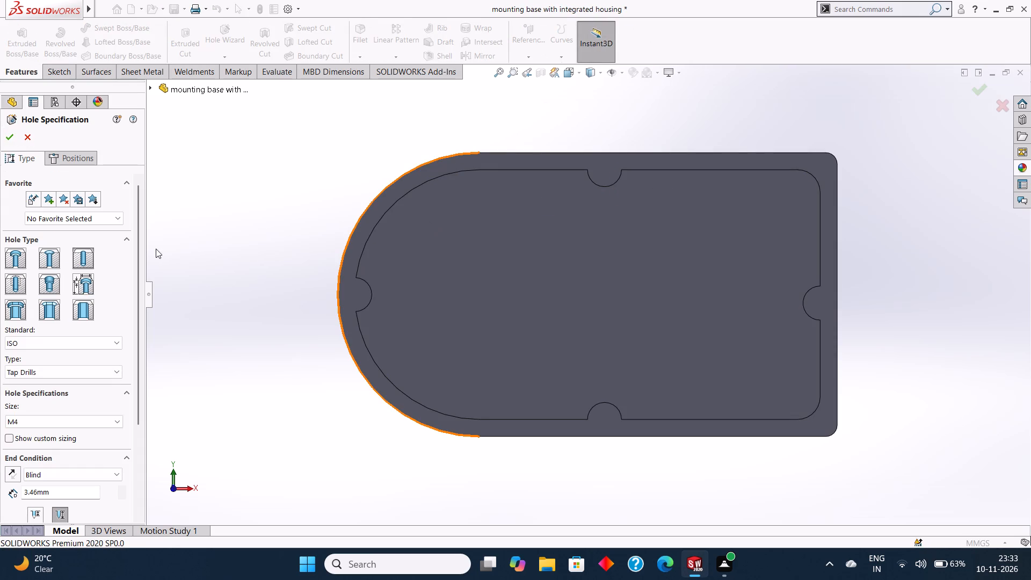
click(81, 252)
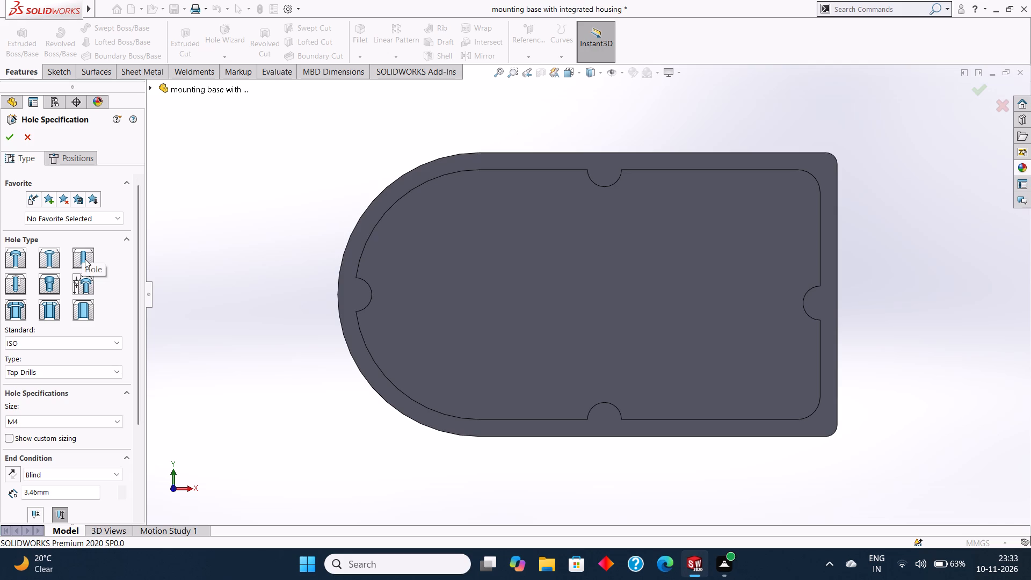
click(85, 259)
click(605, 173)
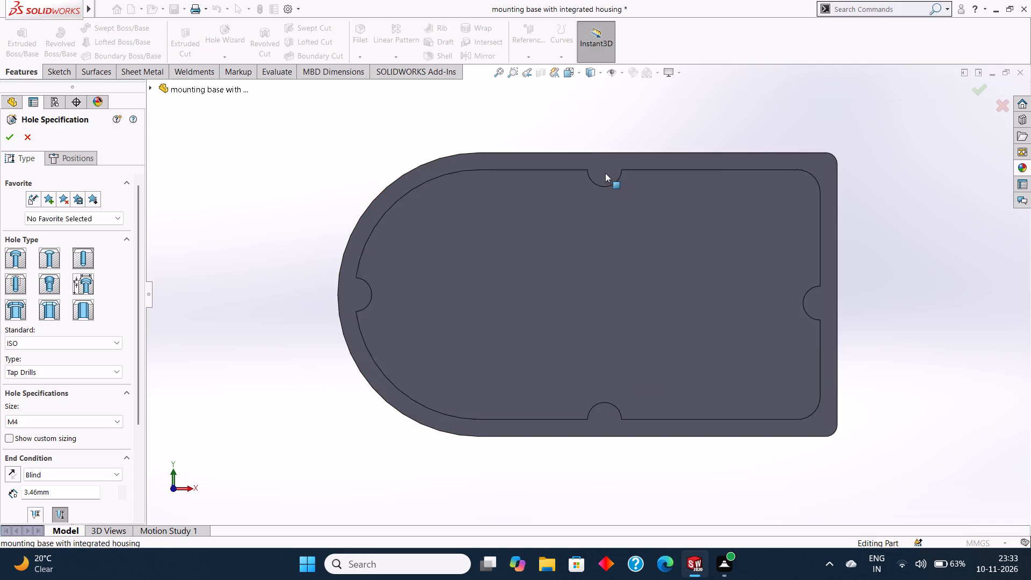
click(606, 171)
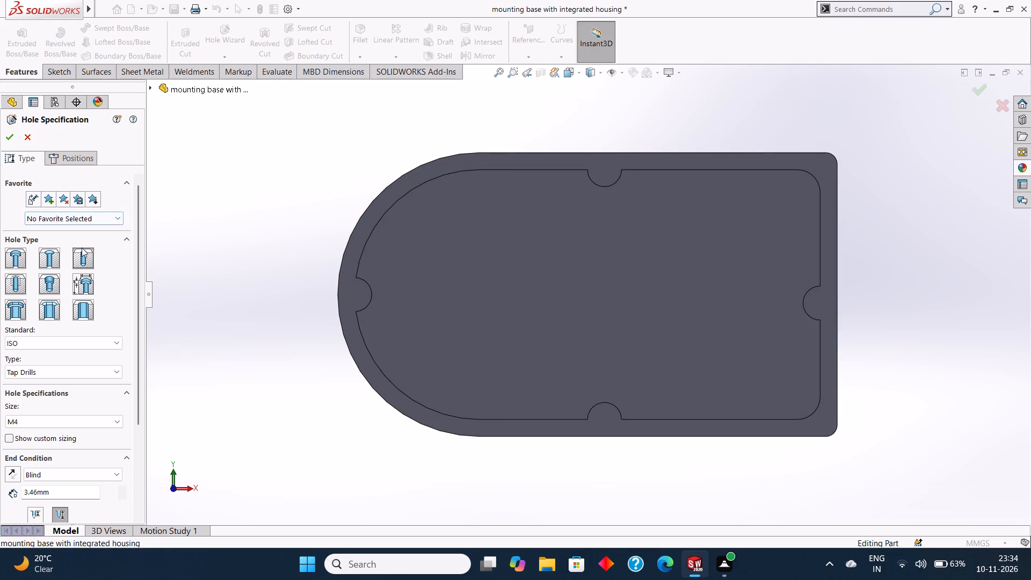
click(82, 248)
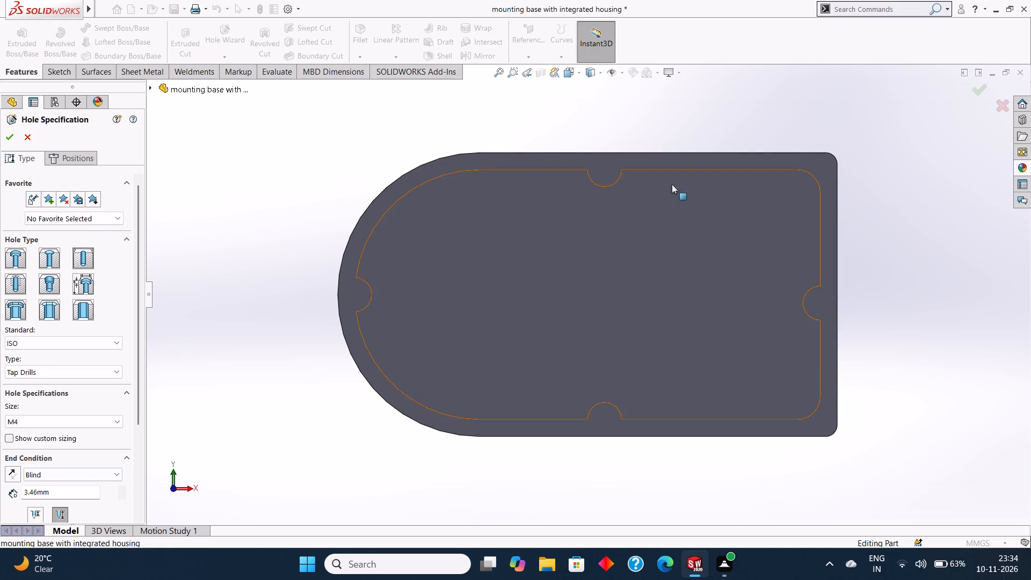
click(69, 155)
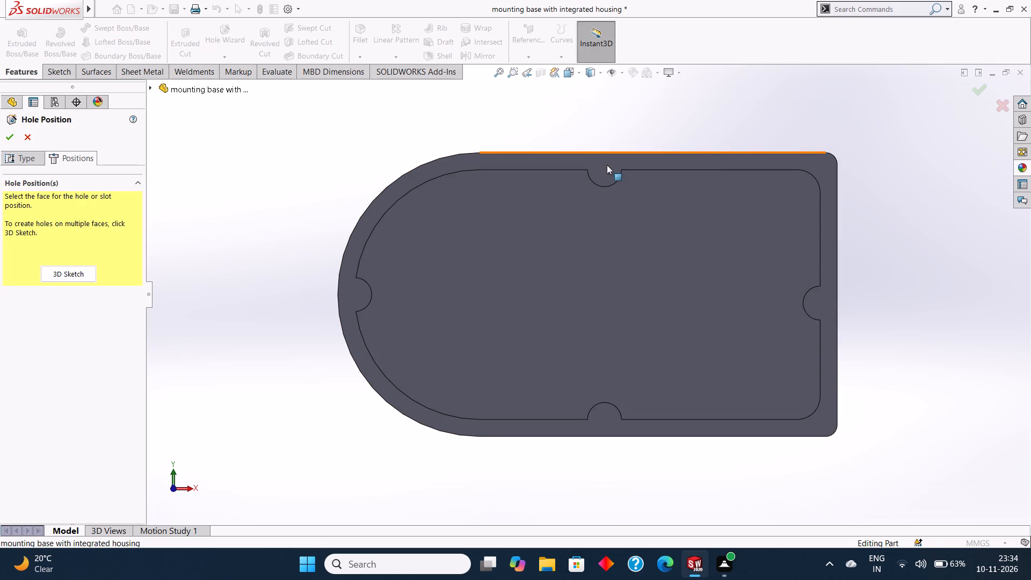
click(602, 168)
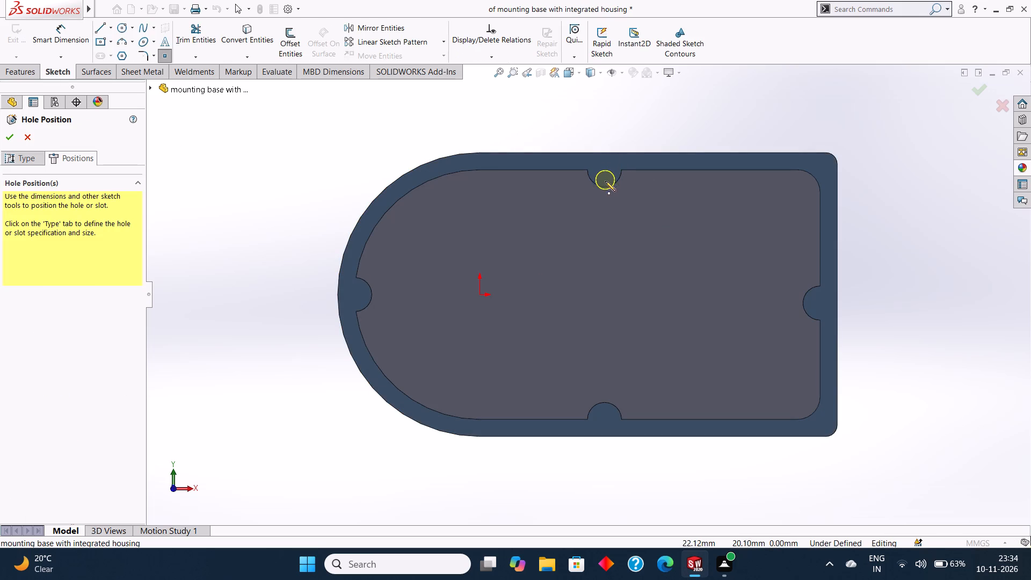
scroll(604, 172, down, 3)
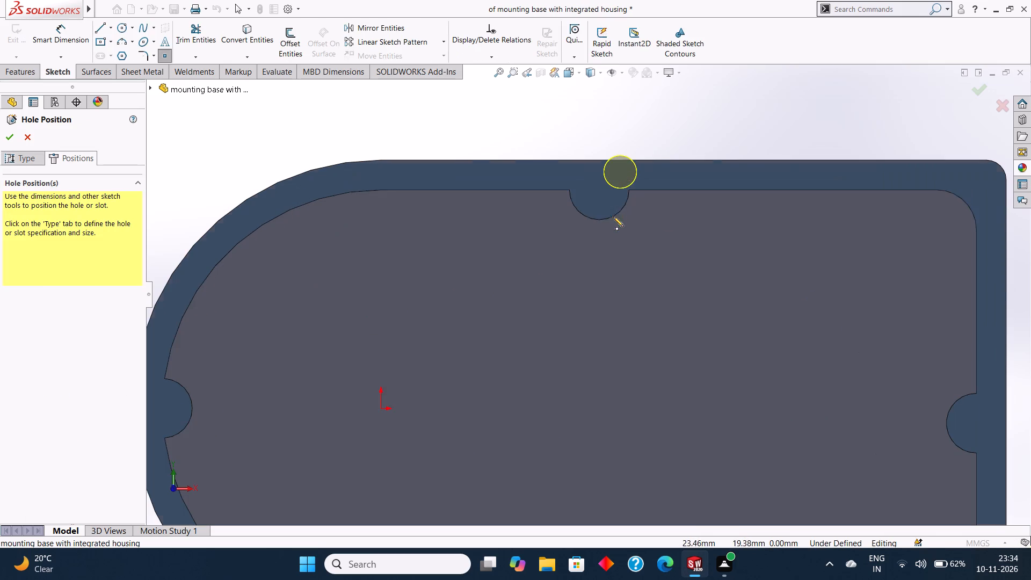
click(599, 189)
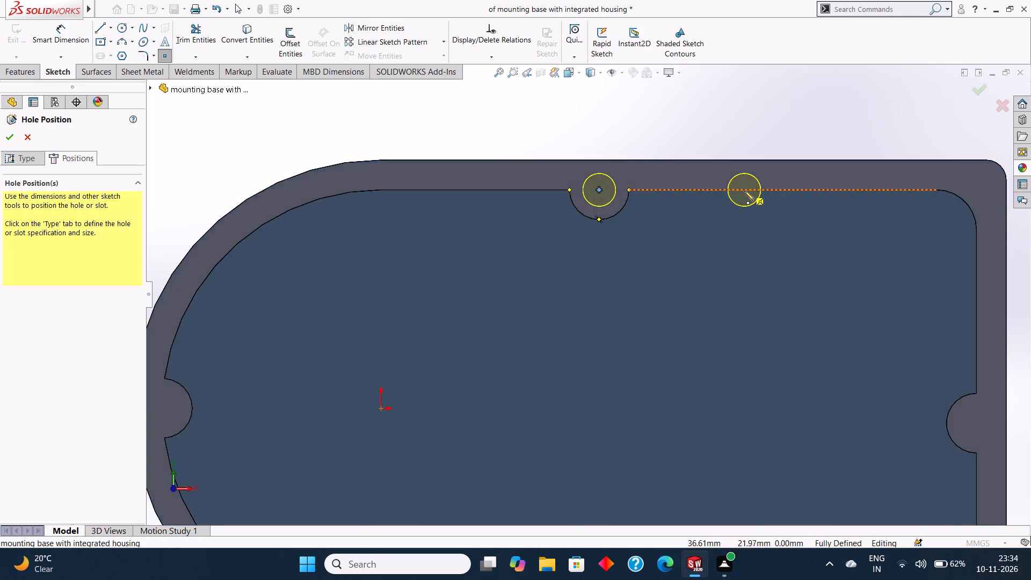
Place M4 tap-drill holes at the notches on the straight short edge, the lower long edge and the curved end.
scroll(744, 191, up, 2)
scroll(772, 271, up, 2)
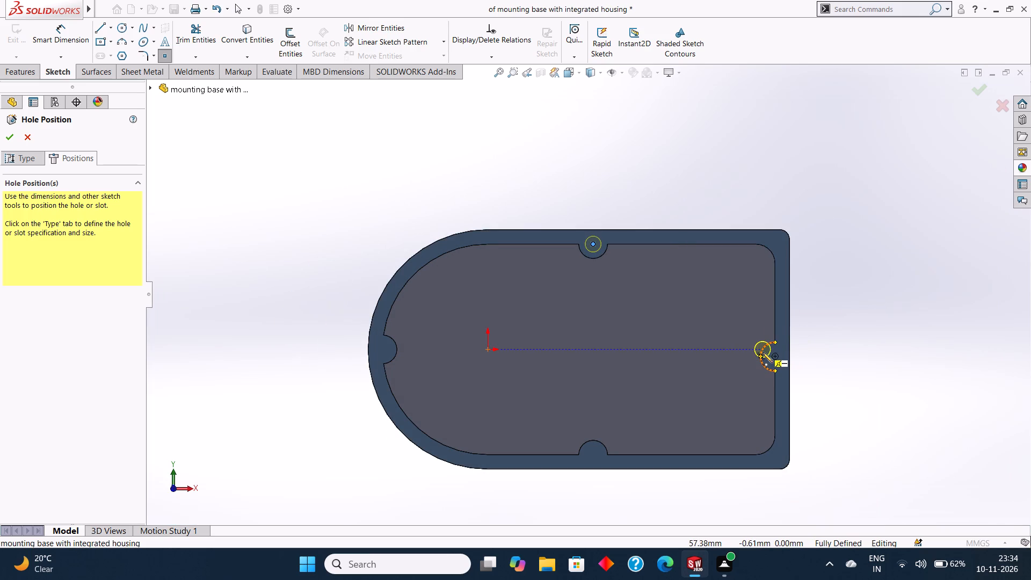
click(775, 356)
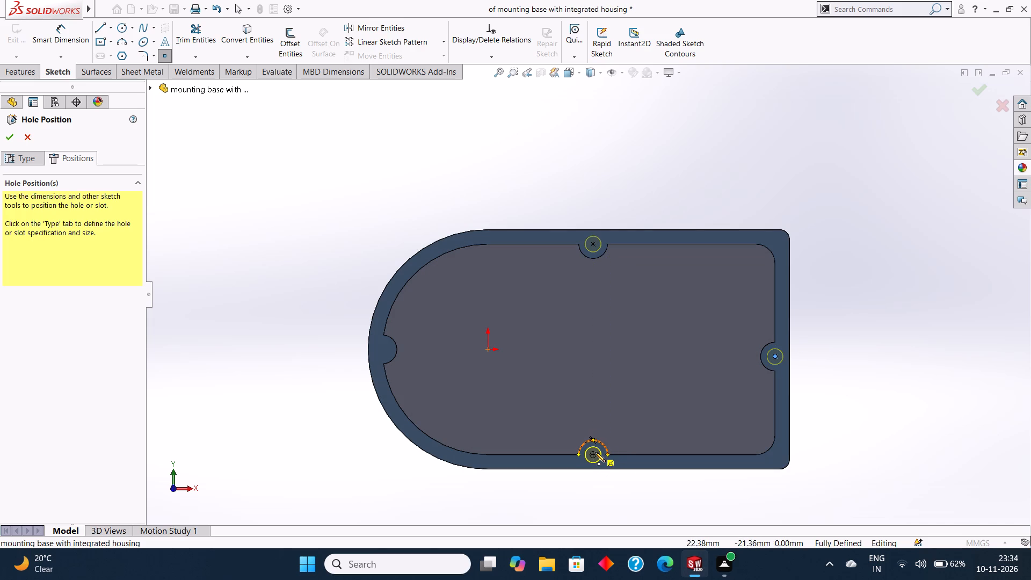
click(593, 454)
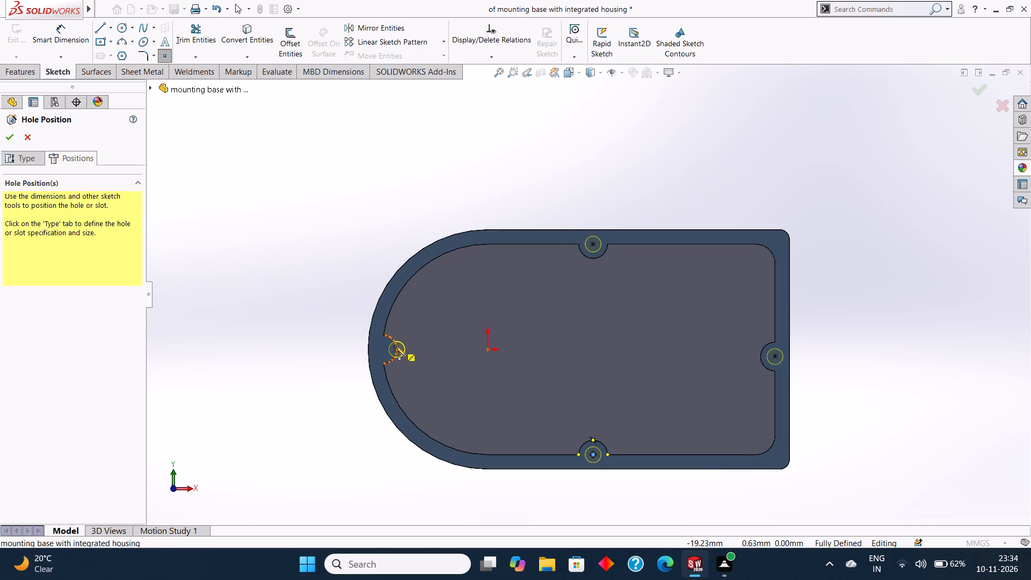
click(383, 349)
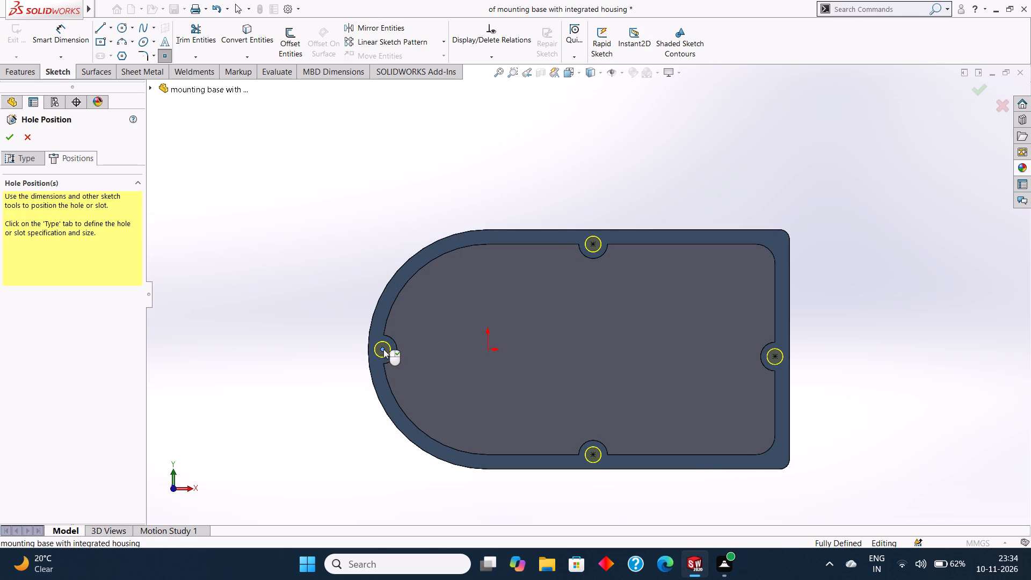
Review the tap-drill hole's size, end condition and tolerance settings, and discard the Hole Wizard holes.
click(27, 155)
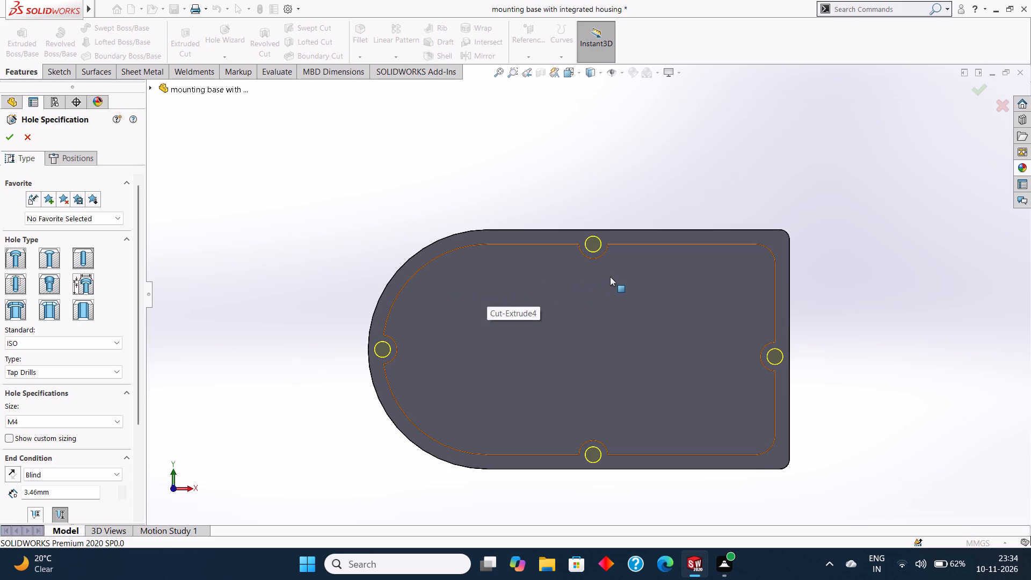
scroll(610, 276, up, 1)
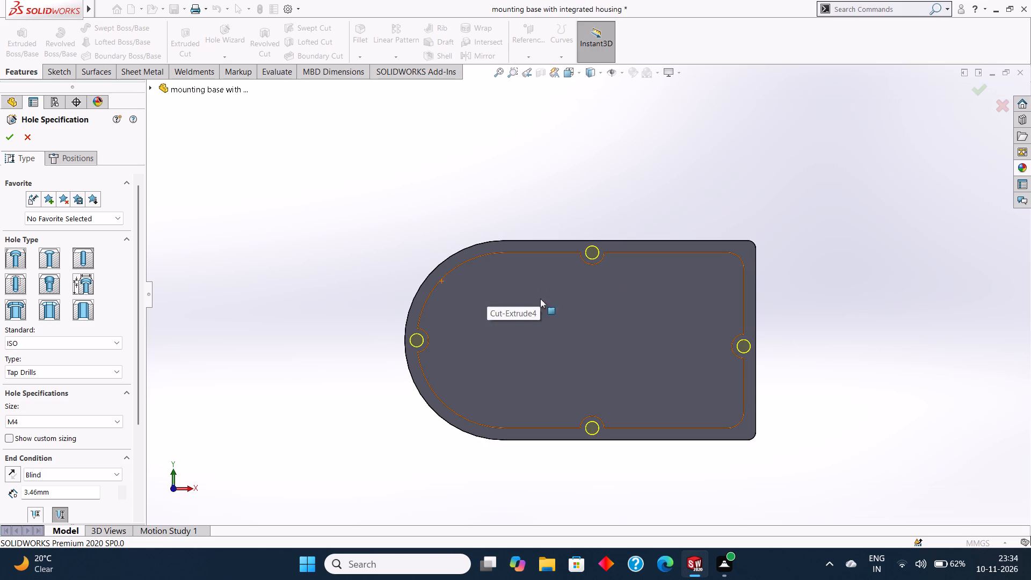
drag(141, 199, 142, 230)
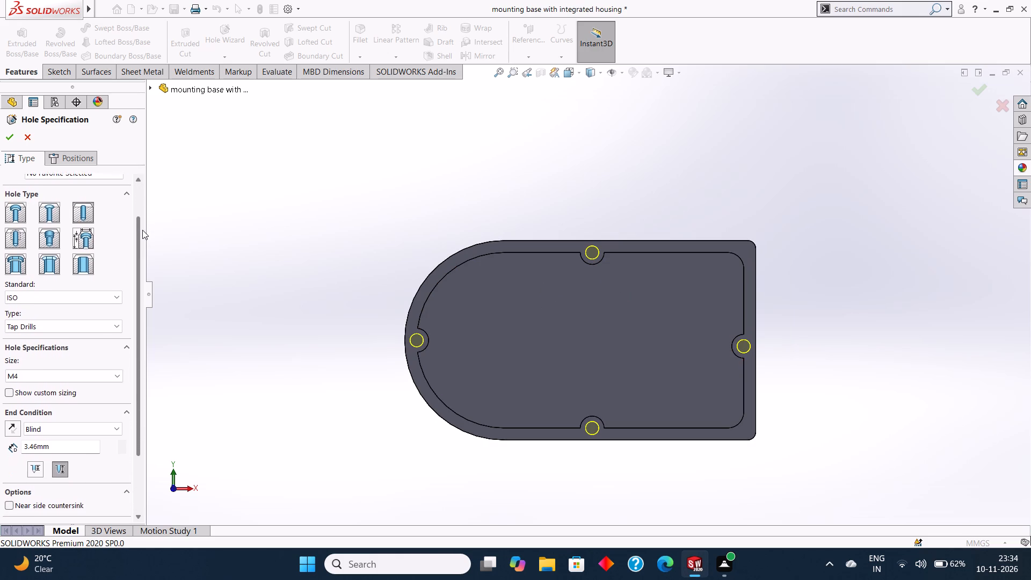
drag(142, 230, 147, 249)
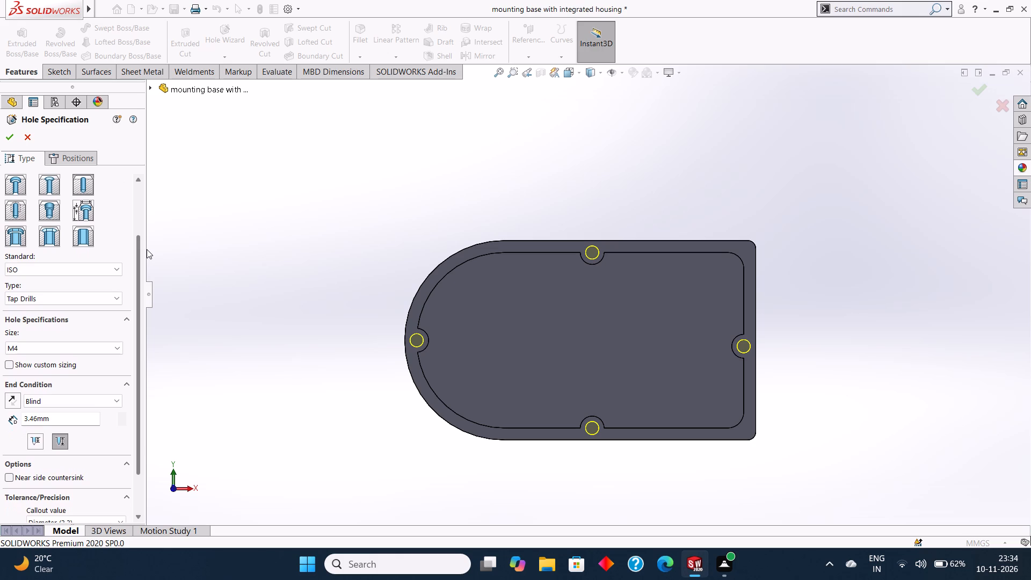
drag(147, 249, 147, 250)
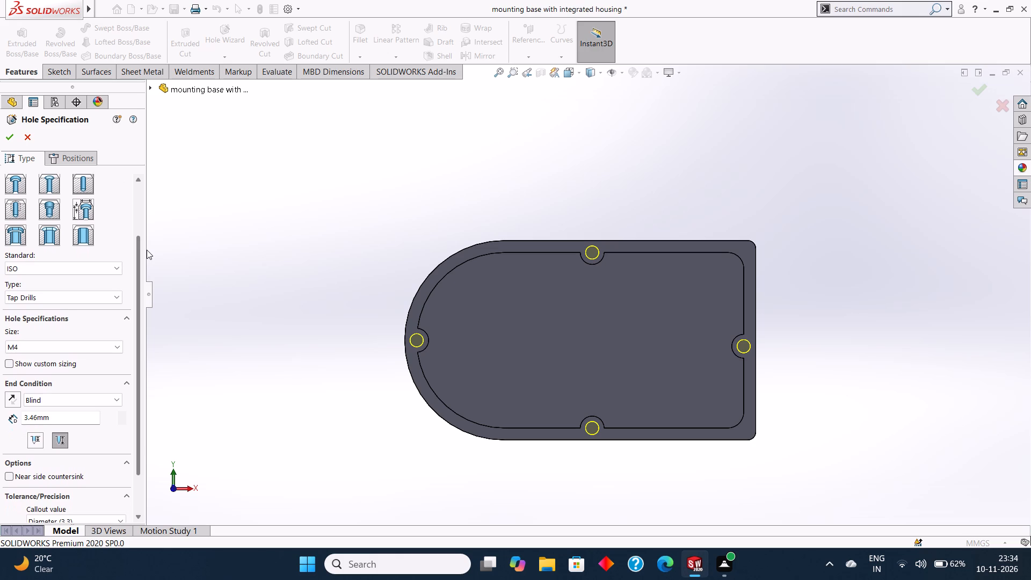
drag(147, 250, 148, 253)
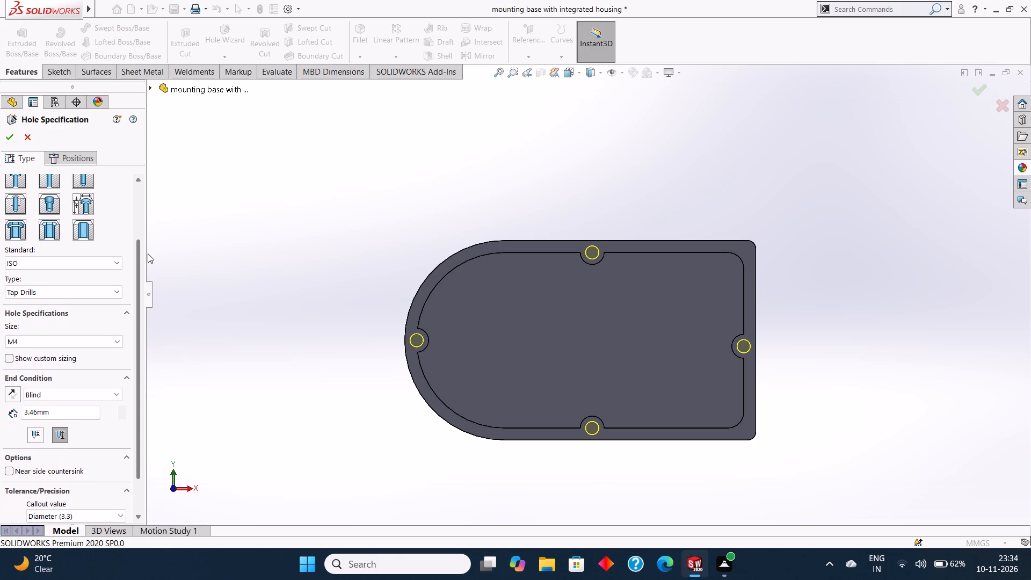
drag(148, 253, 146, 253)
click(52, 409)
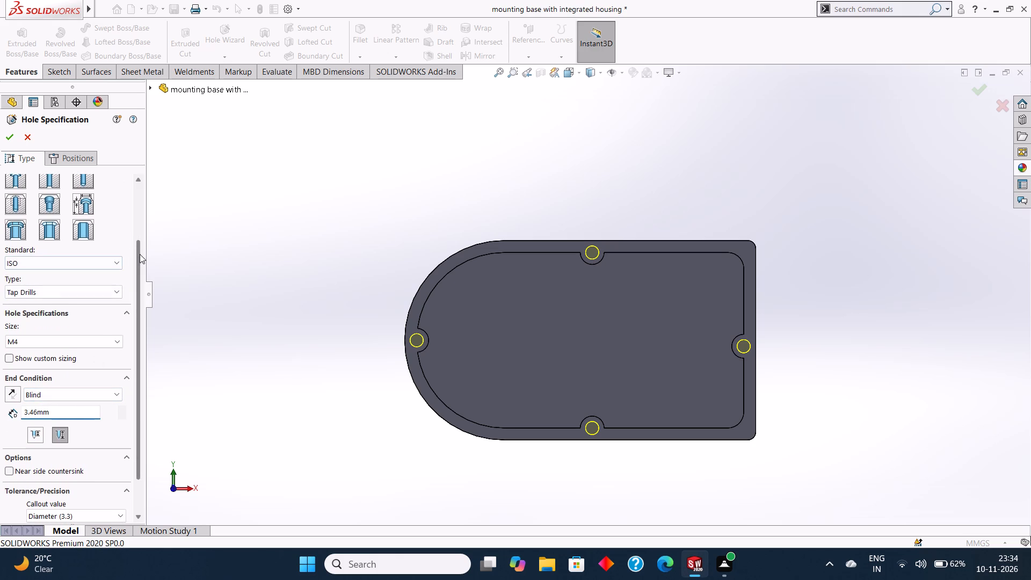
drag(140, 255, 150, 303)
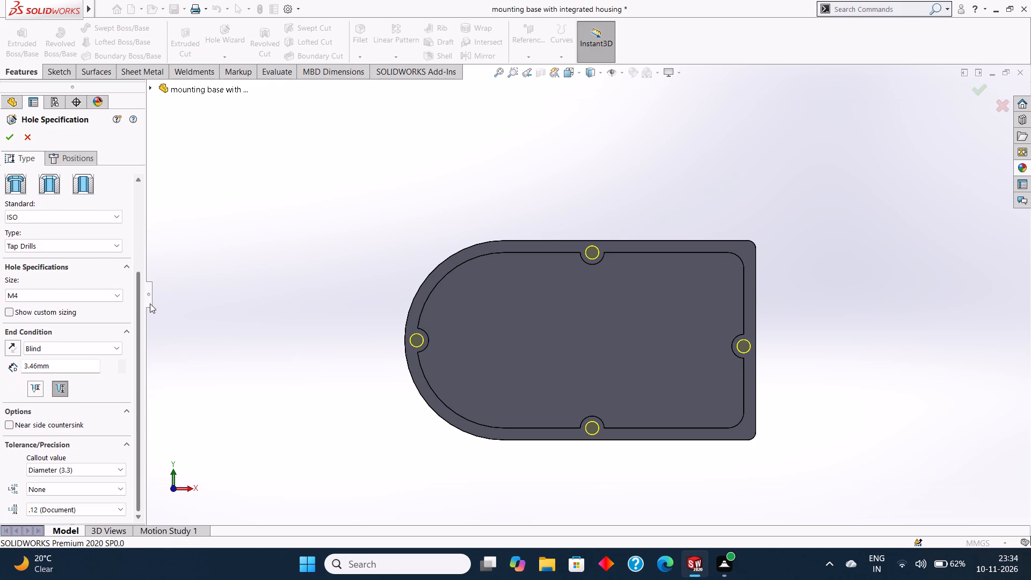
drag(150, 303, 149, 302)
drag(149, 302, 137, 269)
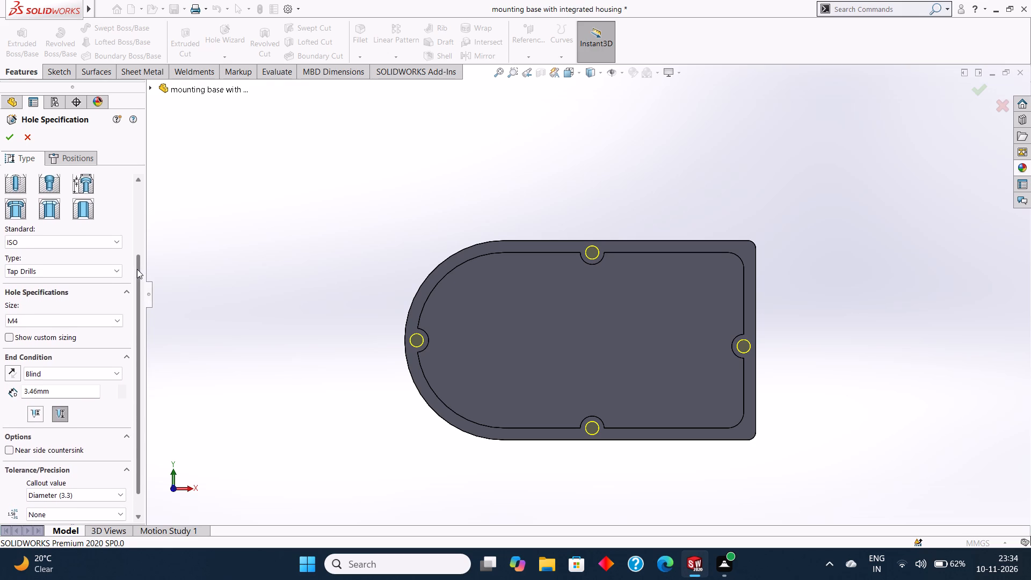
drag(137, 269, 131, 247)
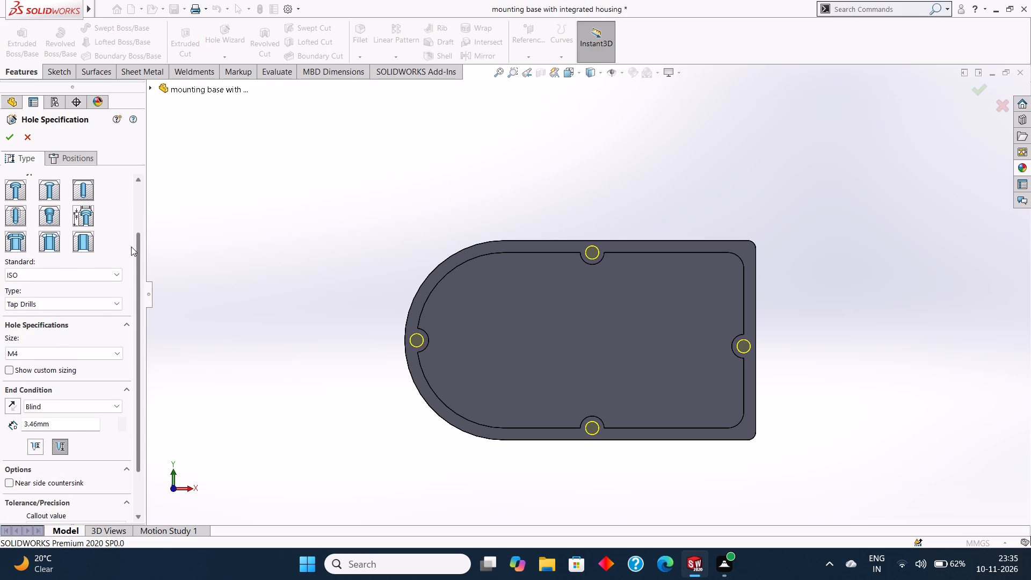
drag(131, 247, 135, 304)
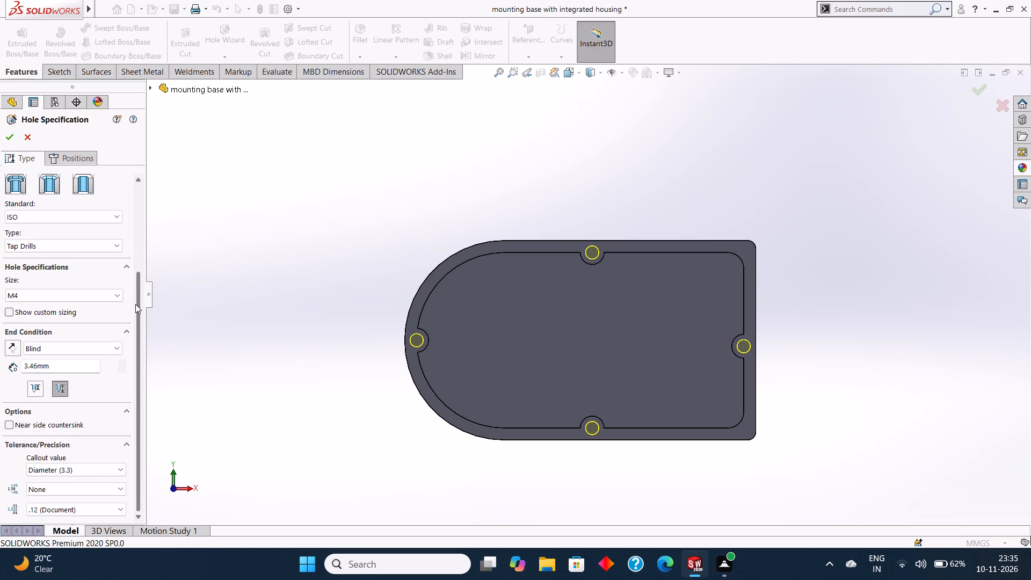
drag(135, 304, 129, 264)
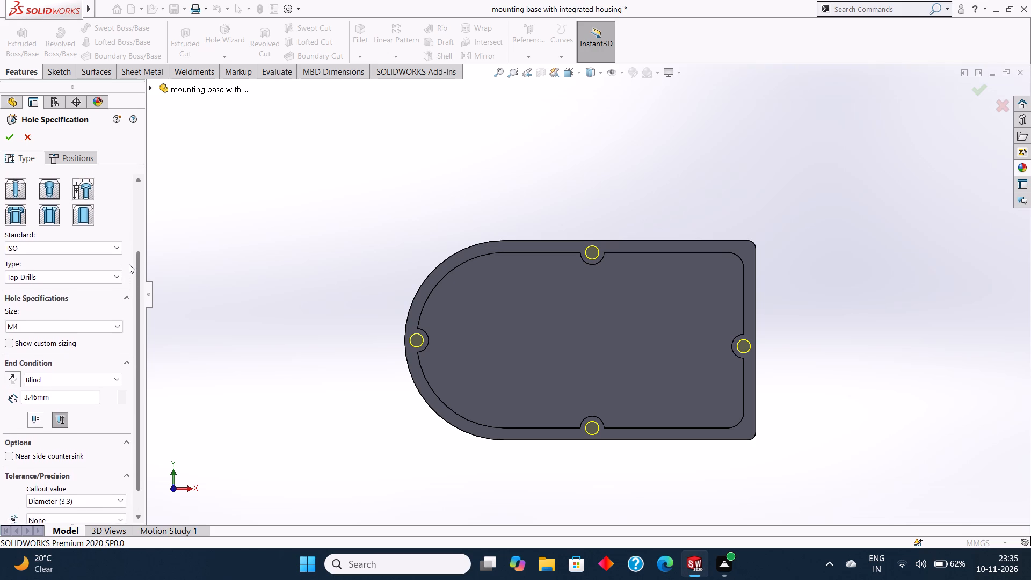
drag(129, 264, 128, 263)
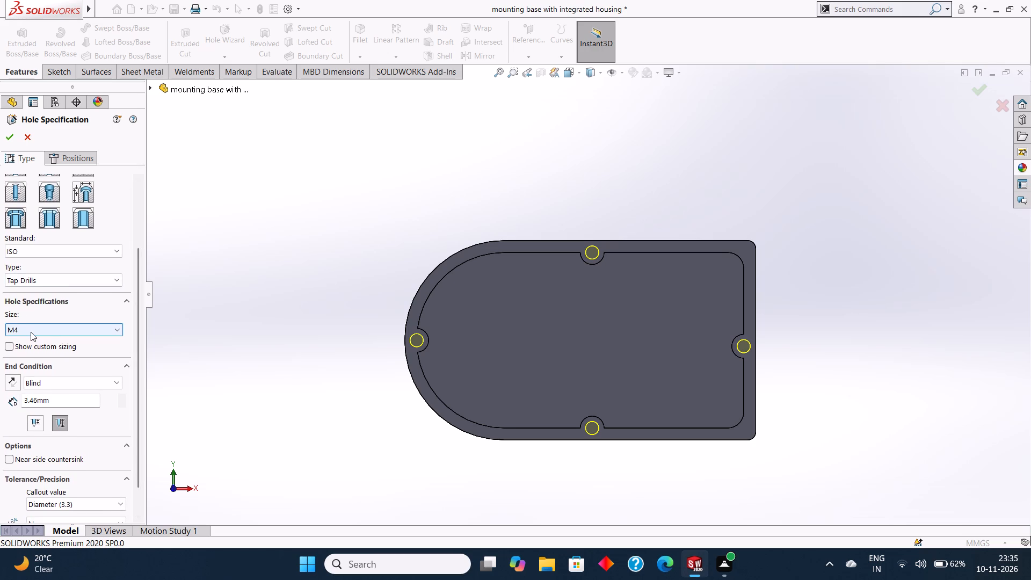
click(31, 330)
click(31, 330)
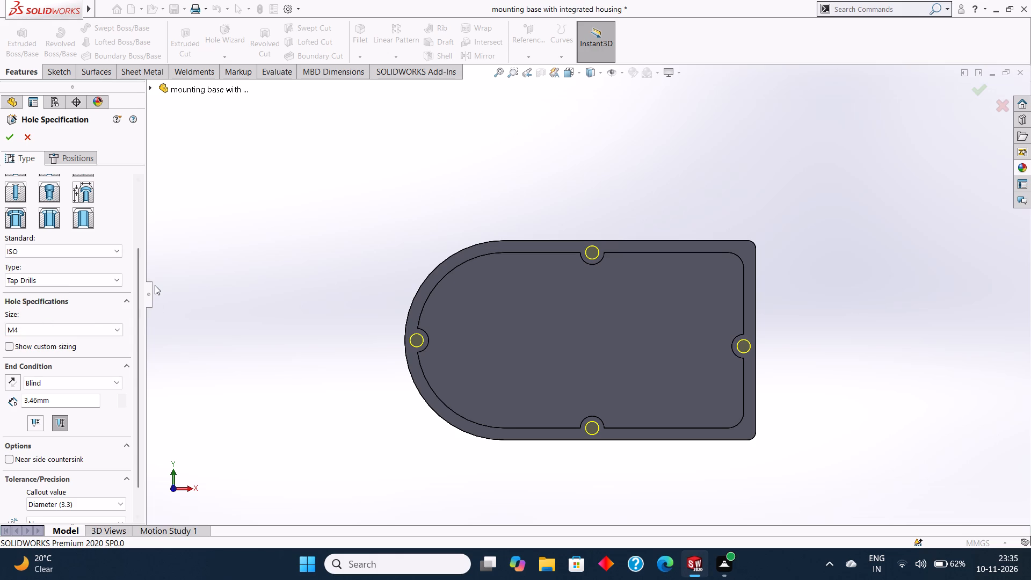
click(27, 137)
Start a sketch on the rim face and draw a circle of about 2.08 mm radius centred on the upper long edge's notch.
scroll(383, 150, up, 3)
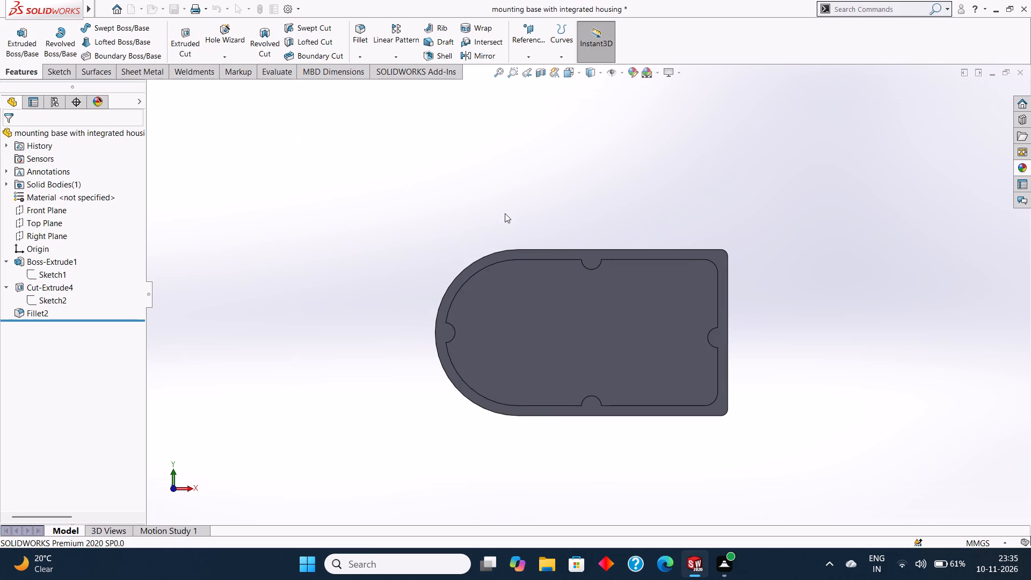
scroll(505, 213, up, 1)
scroll(567, 226, up, 1)
scroll(648, 244, down, 1)
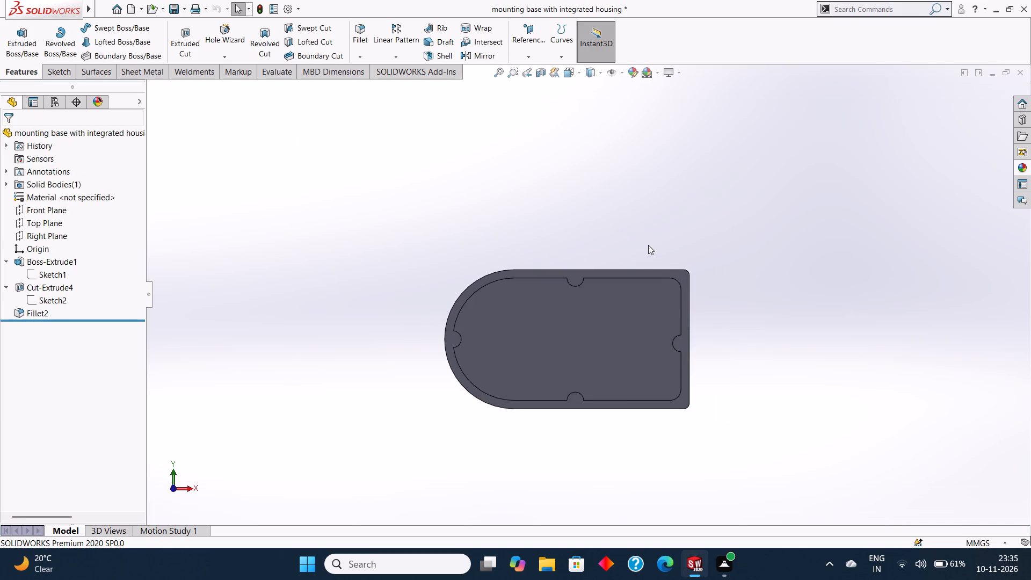
scroll(603, 250, down, 2)
scroll(552, 271, up, 2)
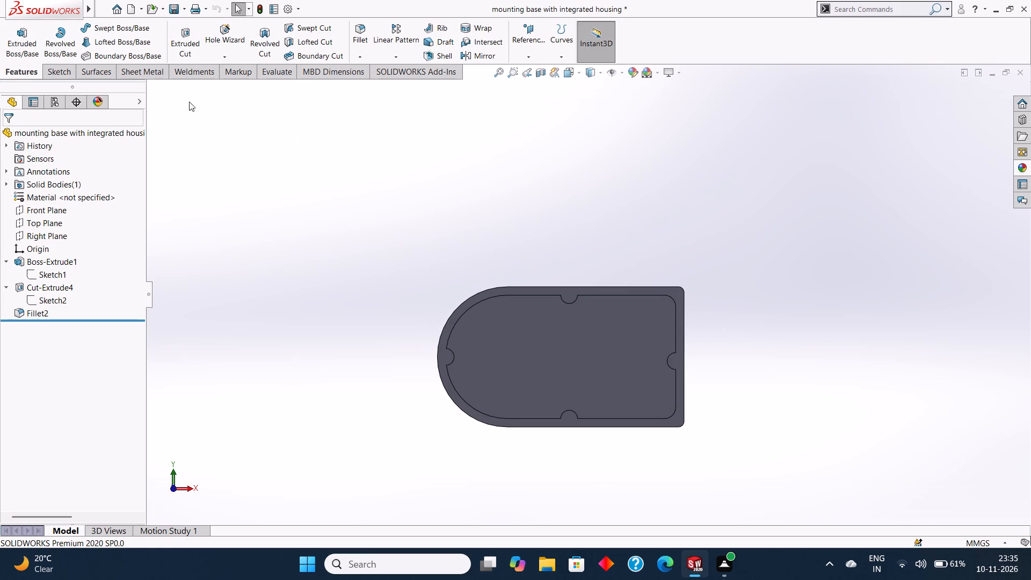
click(64, 75)
scroll(593, 342, down, 6)
right_click(543, 221)
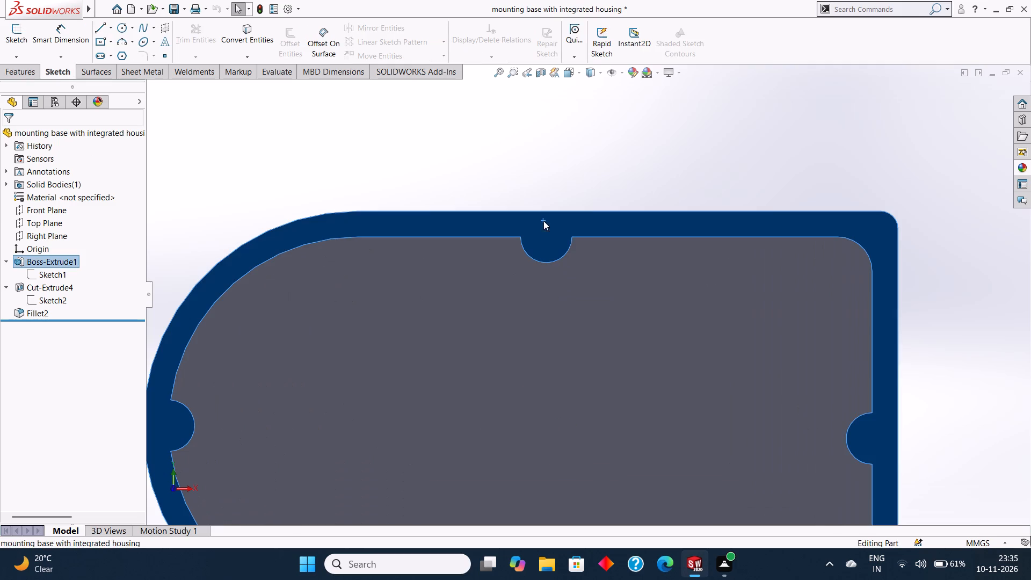
click(567, 207)
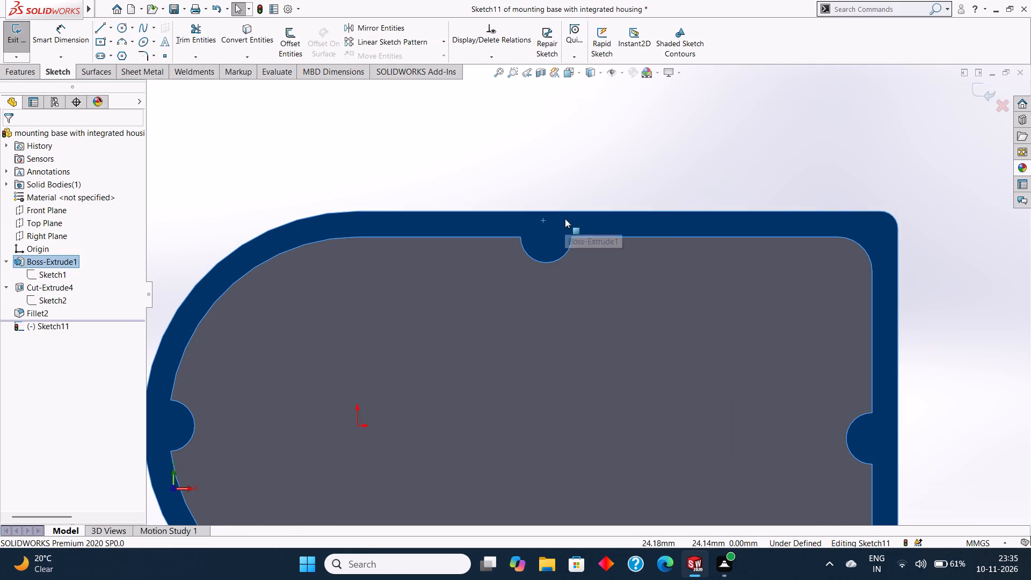
key(Escape)
key(Escape)
click(124, 29)
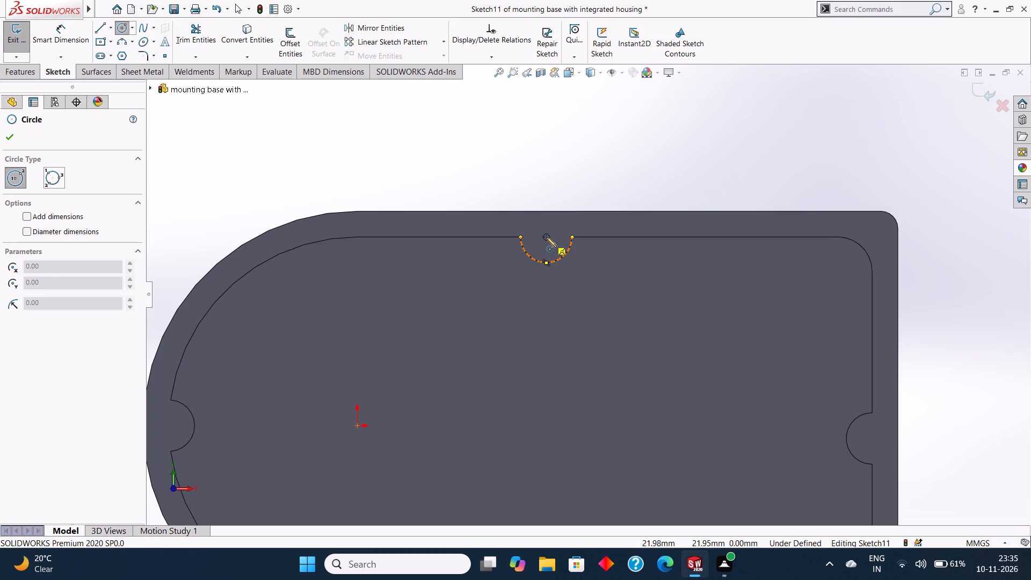
drag(546, 237, 554, 253)
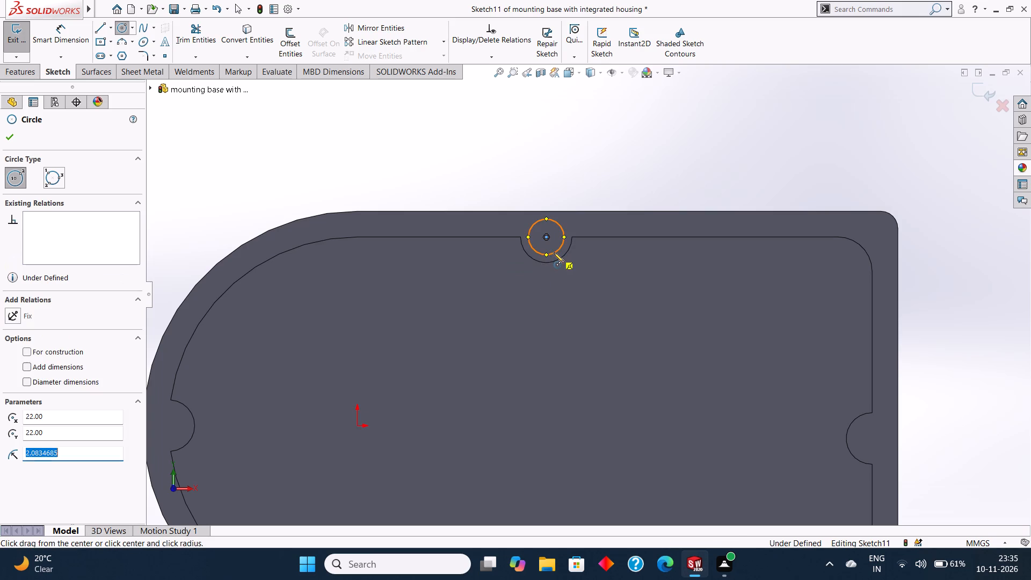
Draw circles centred on the curved end's notch, about 2.37 mm radius, and the lower long edge's notch, about 2.03 mm radius.
scroll(763, 292, up, 2)
scroll(605, 357, up, 2)
scroll(446, 371, up, 2)
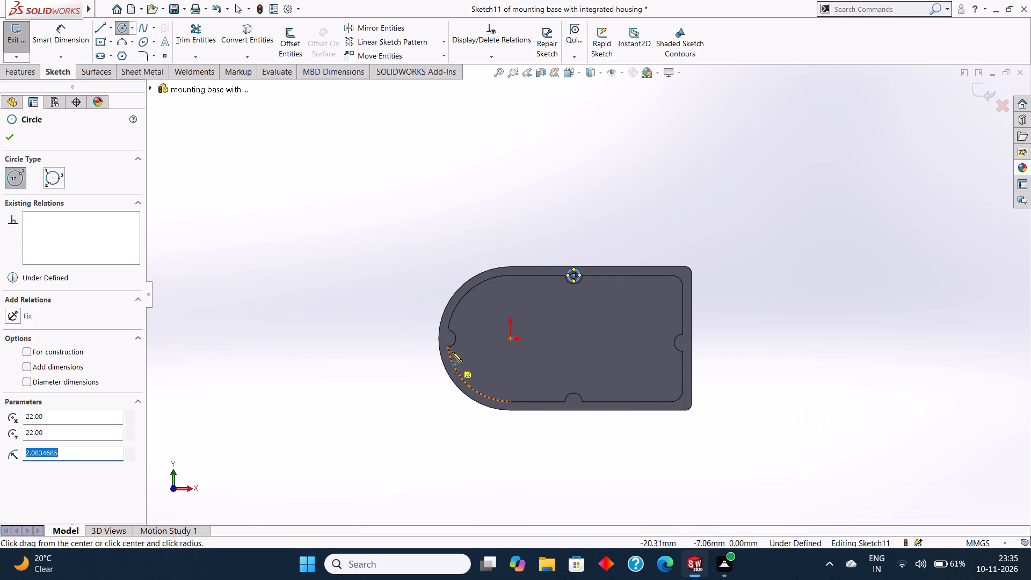
scroll(453, 338, down, 3)
scroll(509, 327, down, 3)
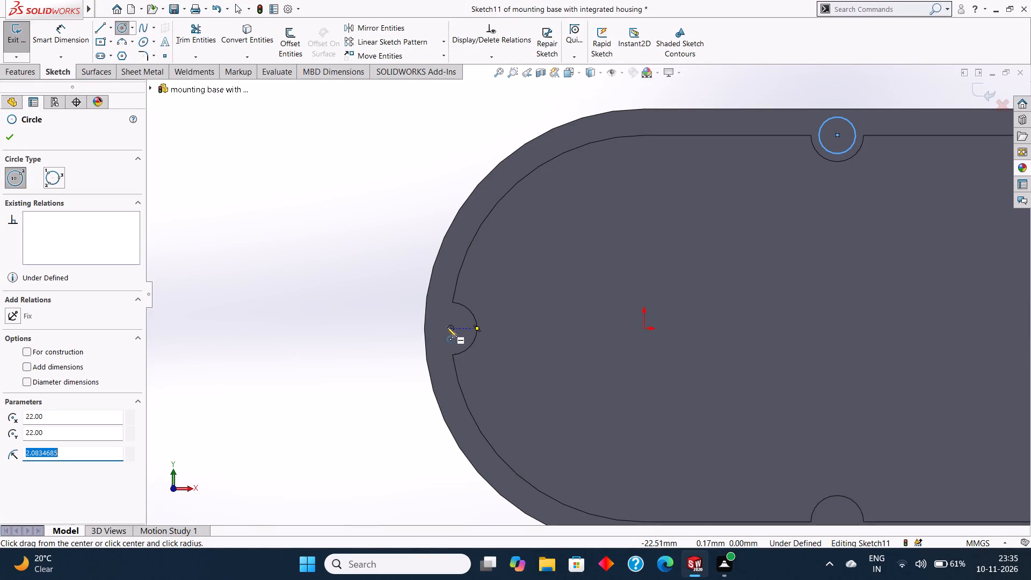
drag(449, 329, 461, 345)
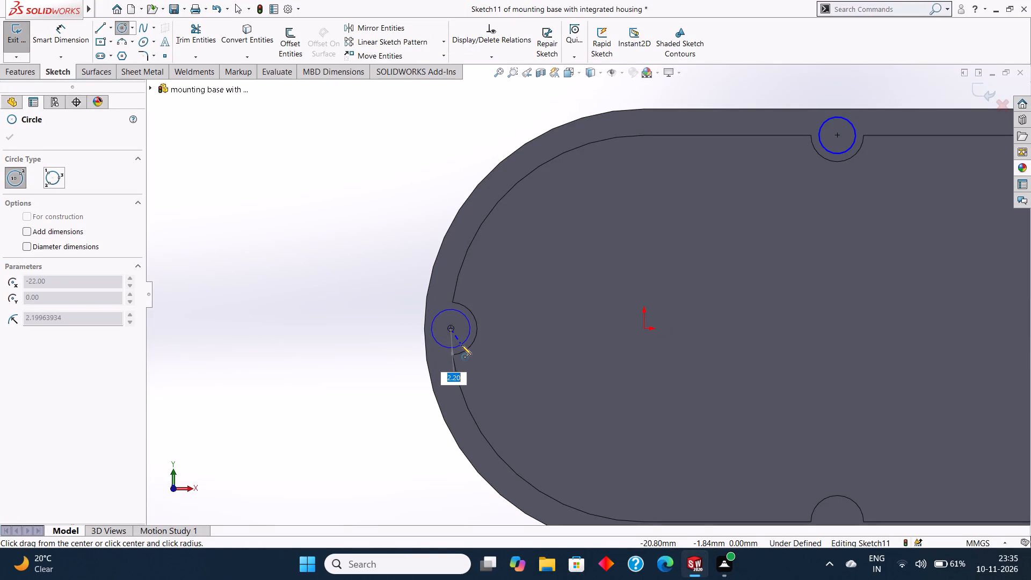
drag(461, 345, 462, 346)
scroll(606, 345, up, 2)
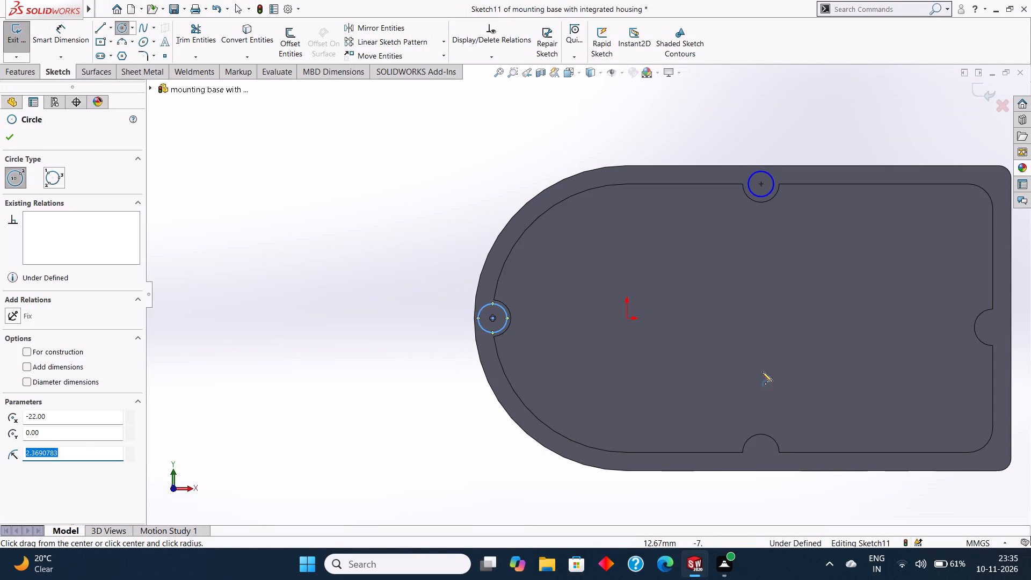
scroll(761, 454, up, 1)
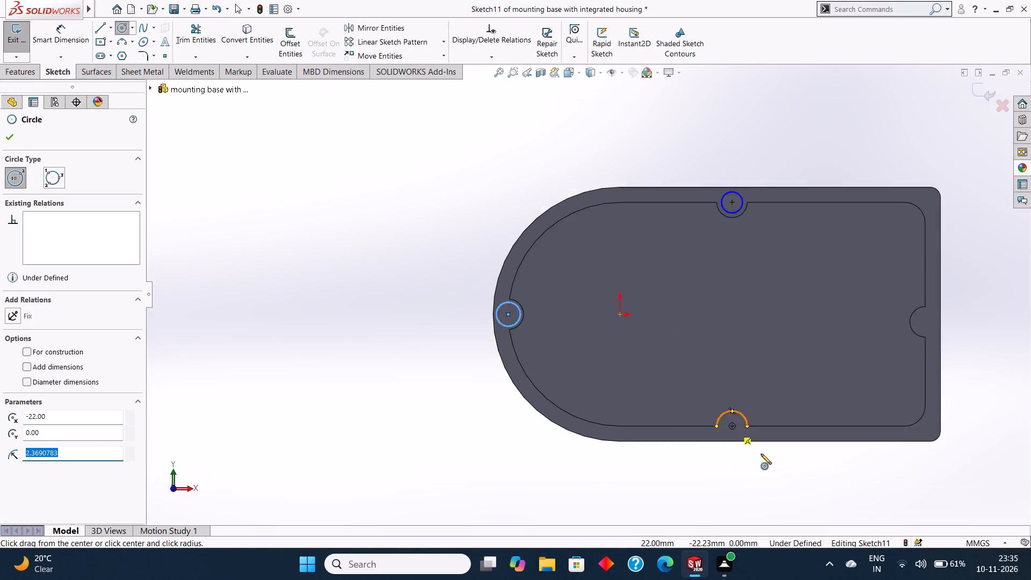
scroll(761, 454, up, 1)
scroll(721, 418, down, 4)
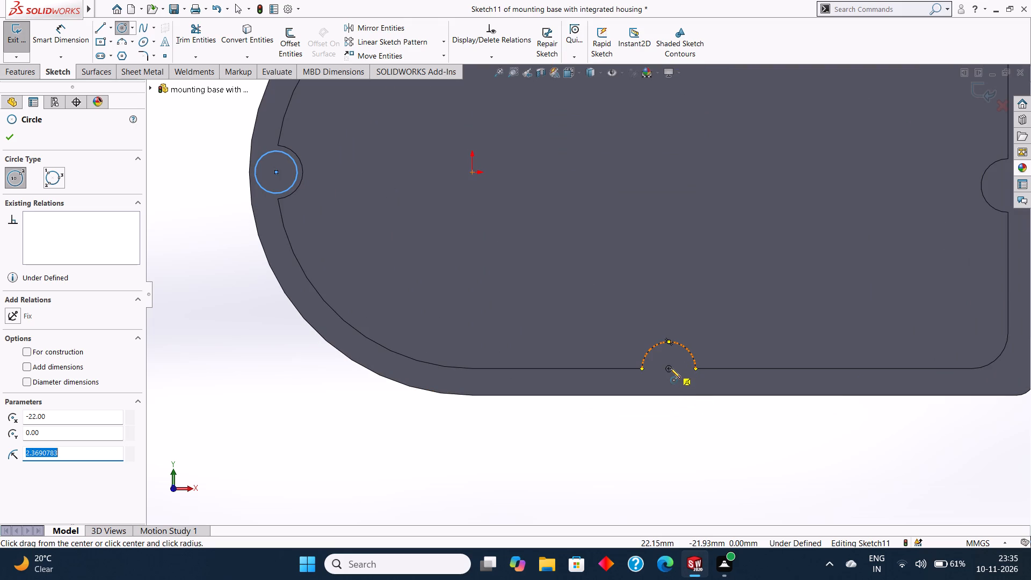
drag(669, 368, 680, 383)
Draw a circle of about 2.18 mm radius centred on the straight short edge's notch.
scroll(725, 373, up, 2)
scroll(842, 250, up, 1)
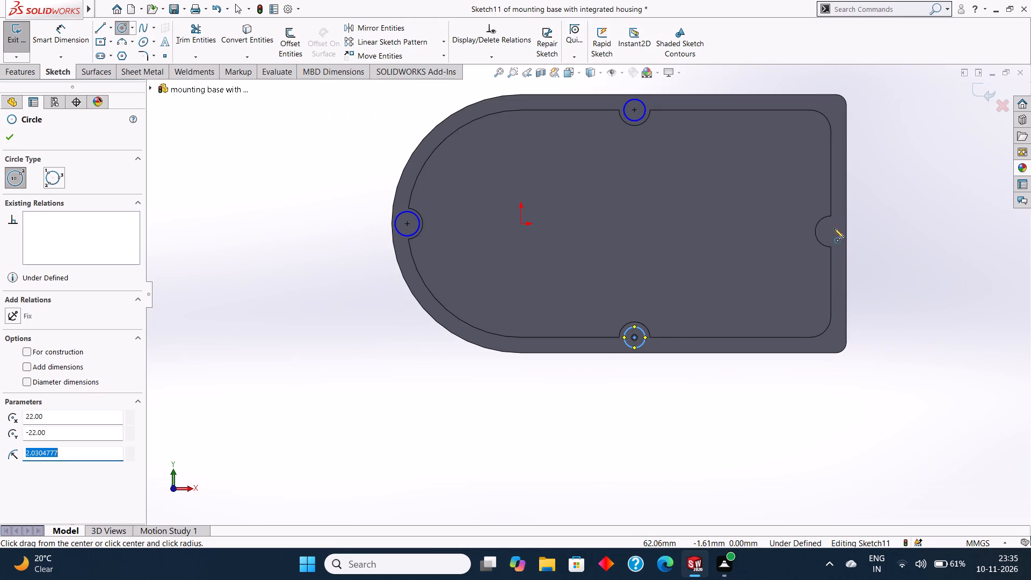
scroll(827, 233, down, 3)
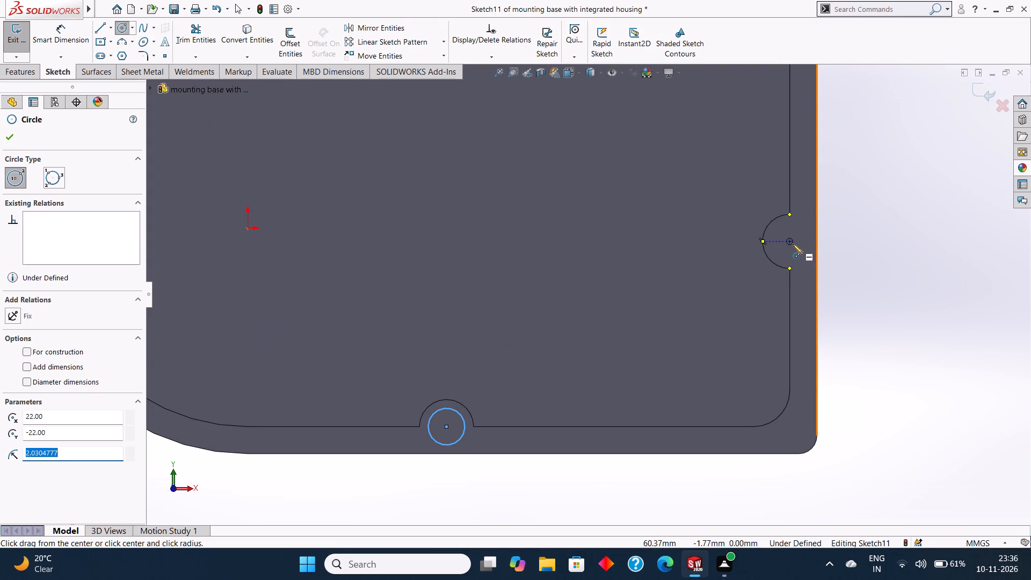
drag(789, 241, 801, 258)
scroll(808, 259, up, 4)
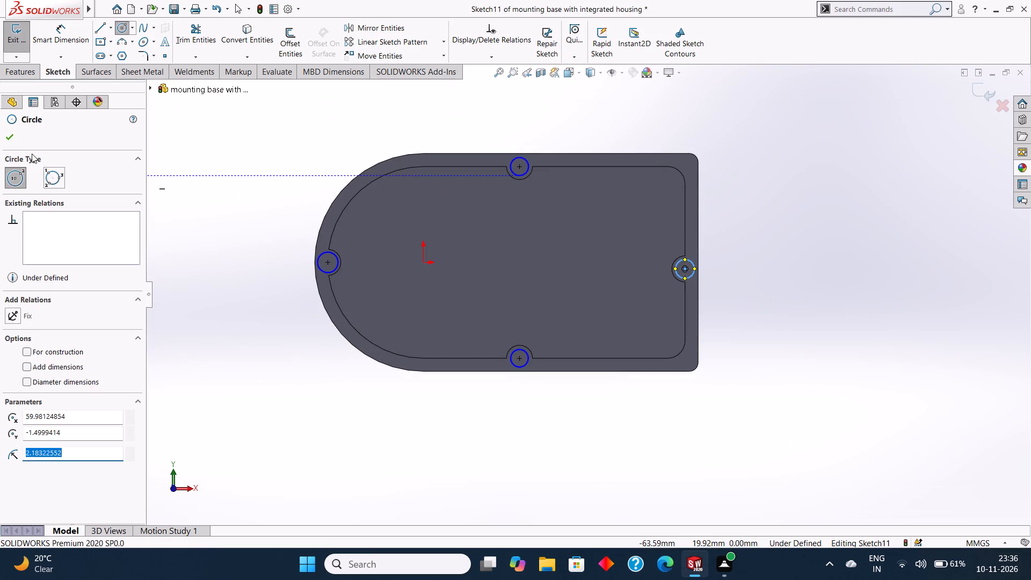
click(16, 136)
Dimension the circle at the upper long edge's notch to a diameter of 3.463 mm.
click(61, 42)
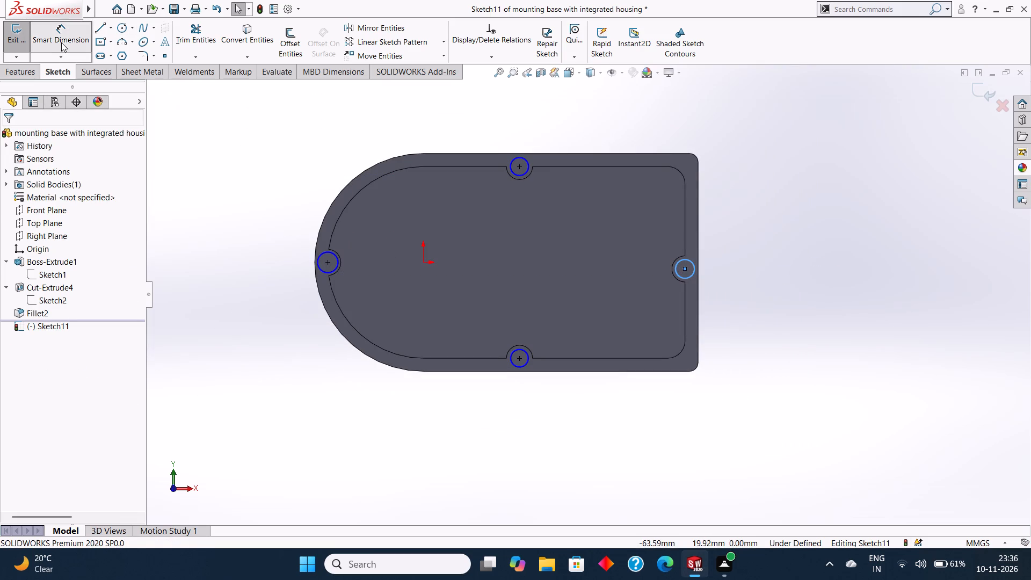
scroll(487, 170, up, 1)
scroll(547, 180, down, 6)
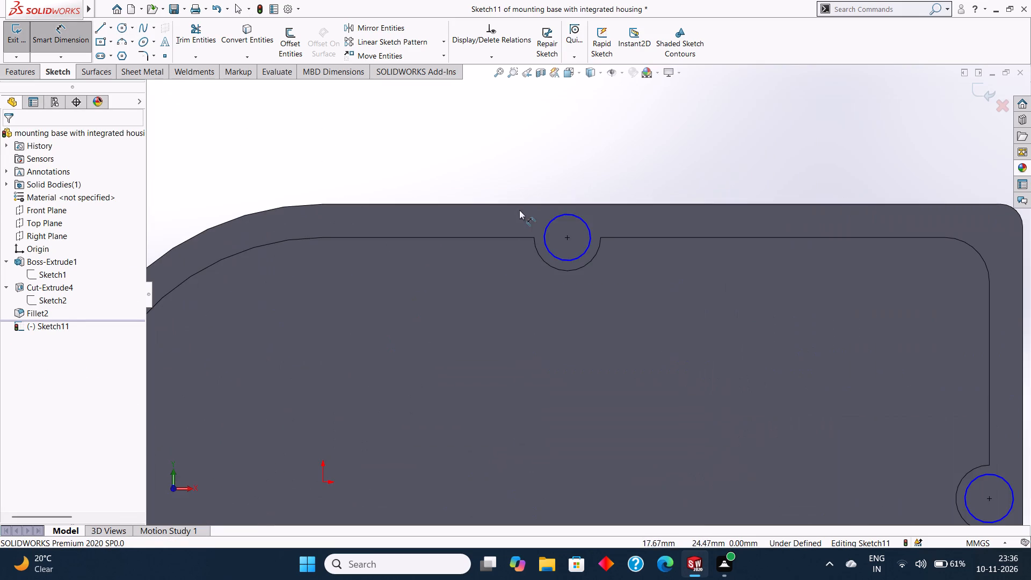
click(551, 220)
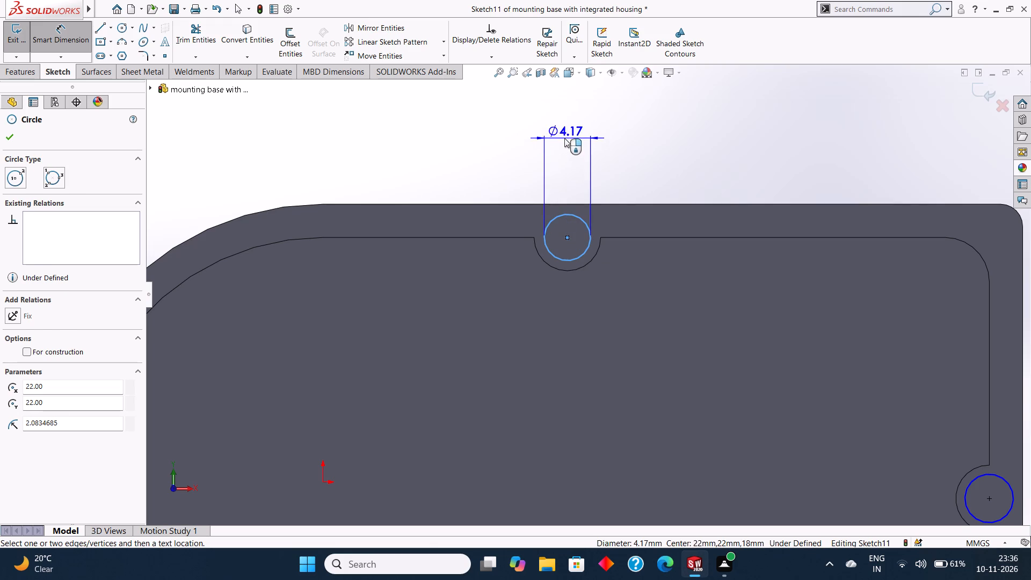
click(564, 138)
text(3.4)
text(63)
key(Return)
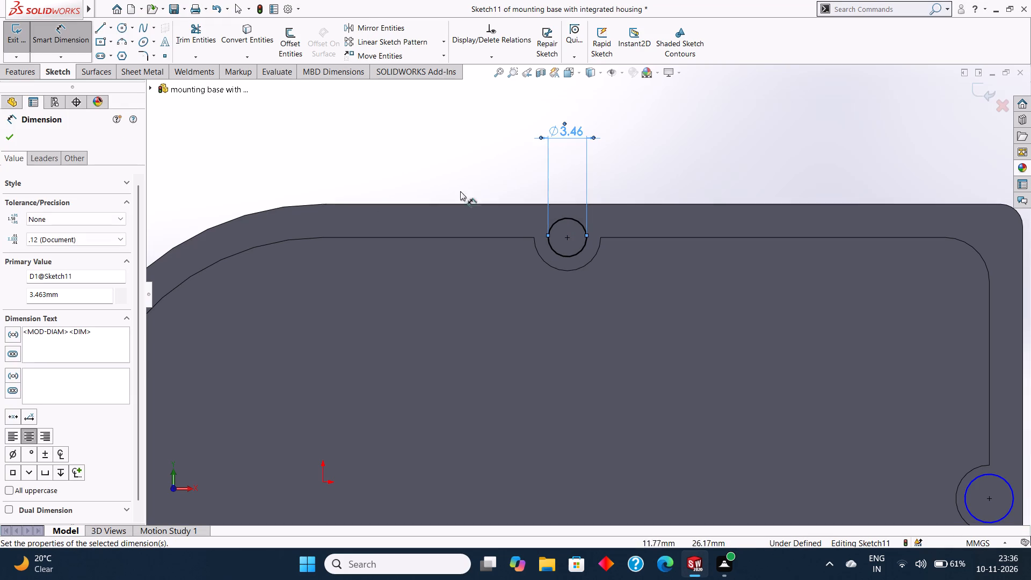
Dimension the circle at the curved end's notch to a diameter of 3.463 mm.
scroll(476, 191, up, 3)
scroll(496, 290, up, 3)
scroll(441, 358, down, 6)
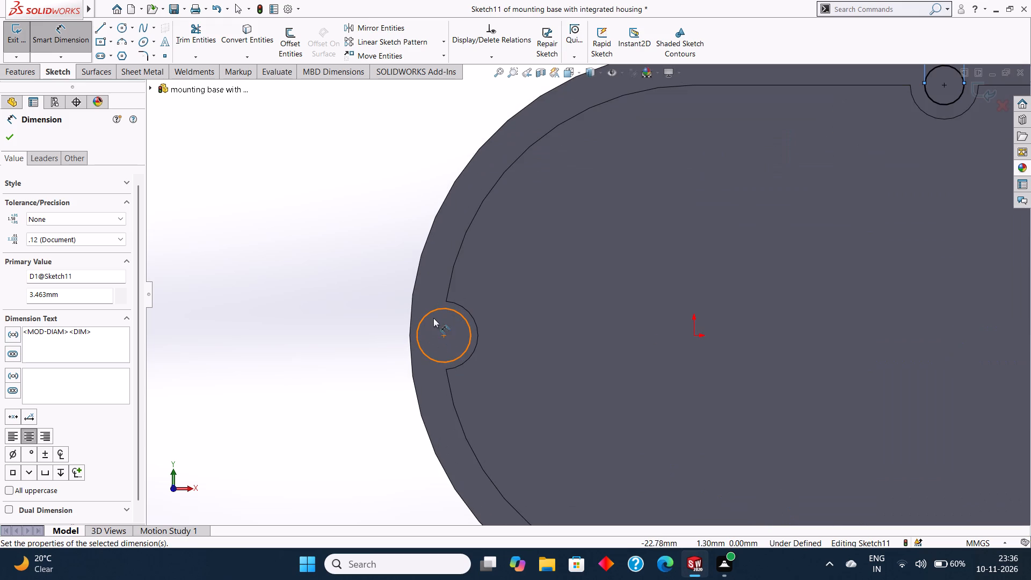
click(430, 311)
click(392, 206)
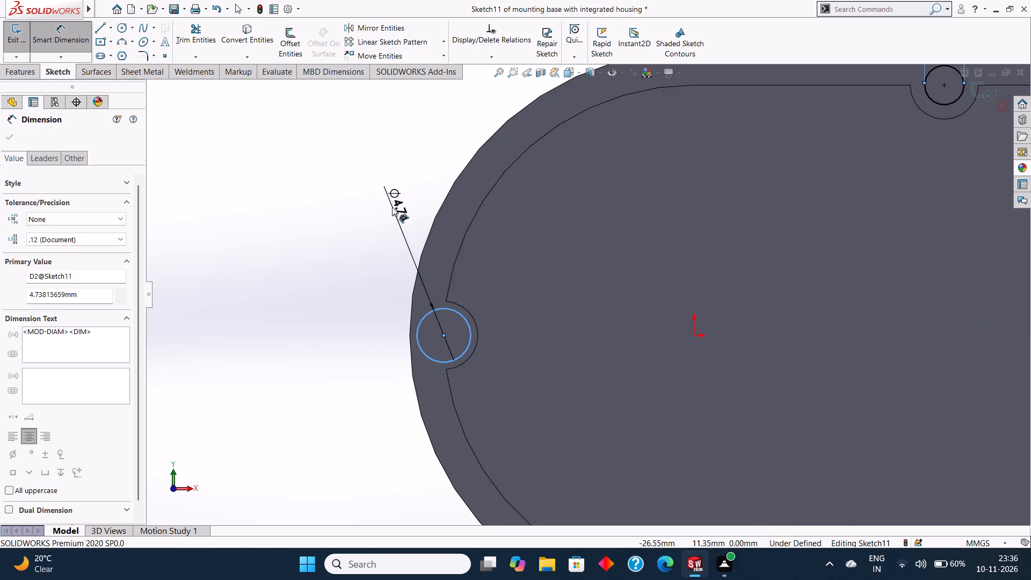
text(3.)
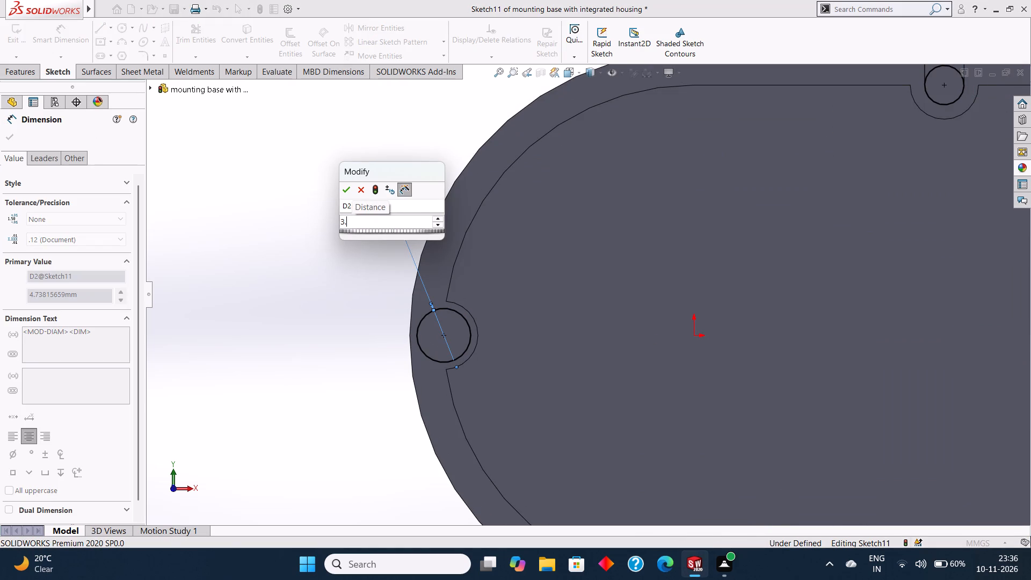
text(463)
key(Return)
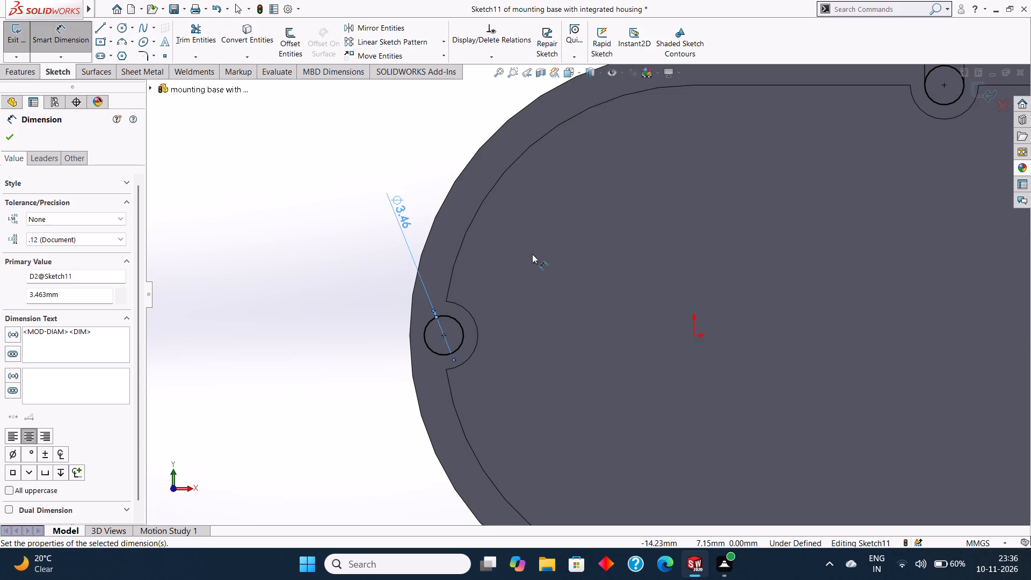
Dimension the circle at the lower long edge's notch to a diameter of 3.43 mm.
scroll(532, 254, up, 3)
scroll(665, 319, up, 2)
scroll(749, 422, up, 2)
scroll(724, 388, down, 2)
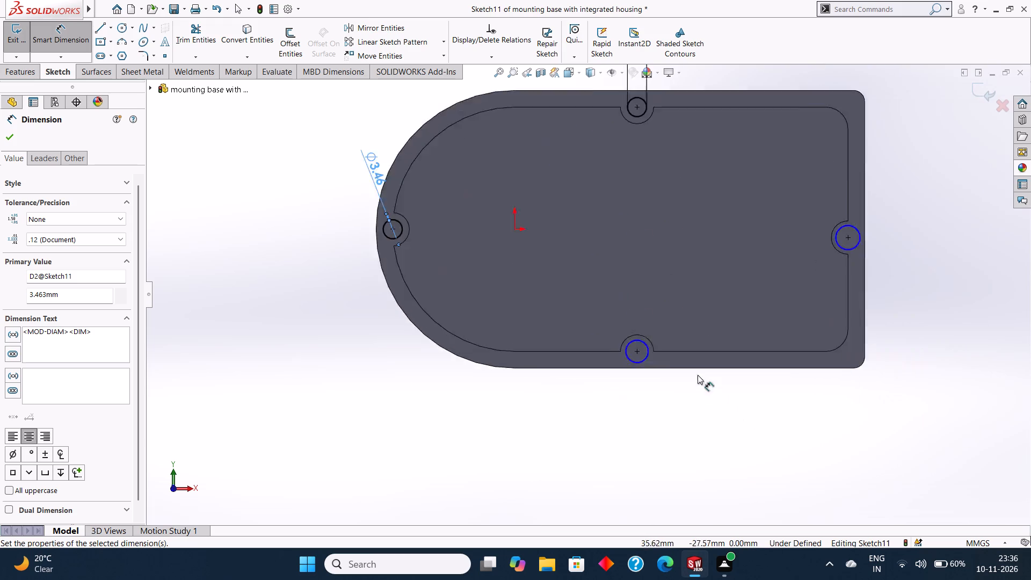
scroll(698, 375, down, 5)
click(575, 334)
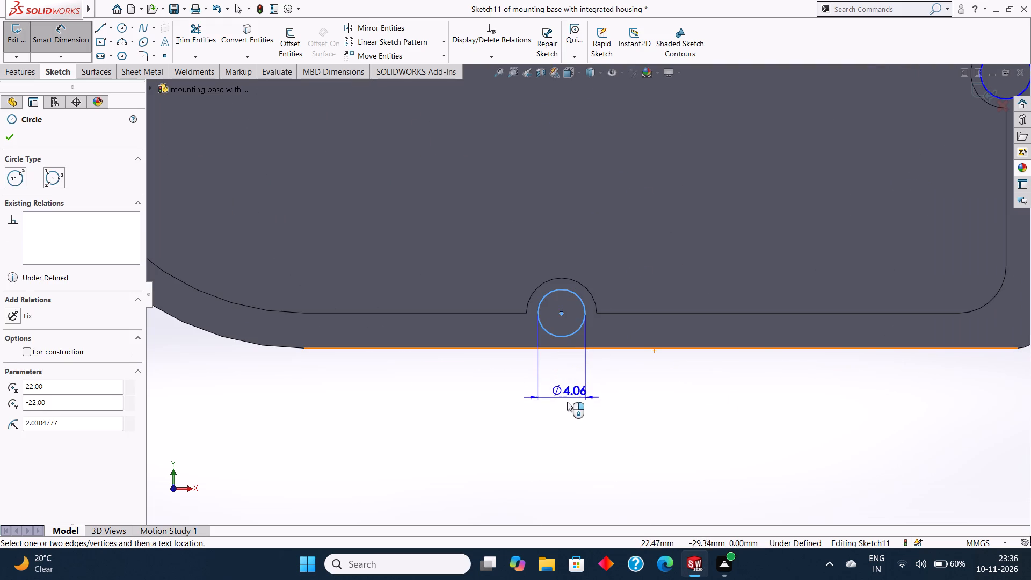
click(567, 403)
key(BackSpace)
text(3.43)
key(Return)
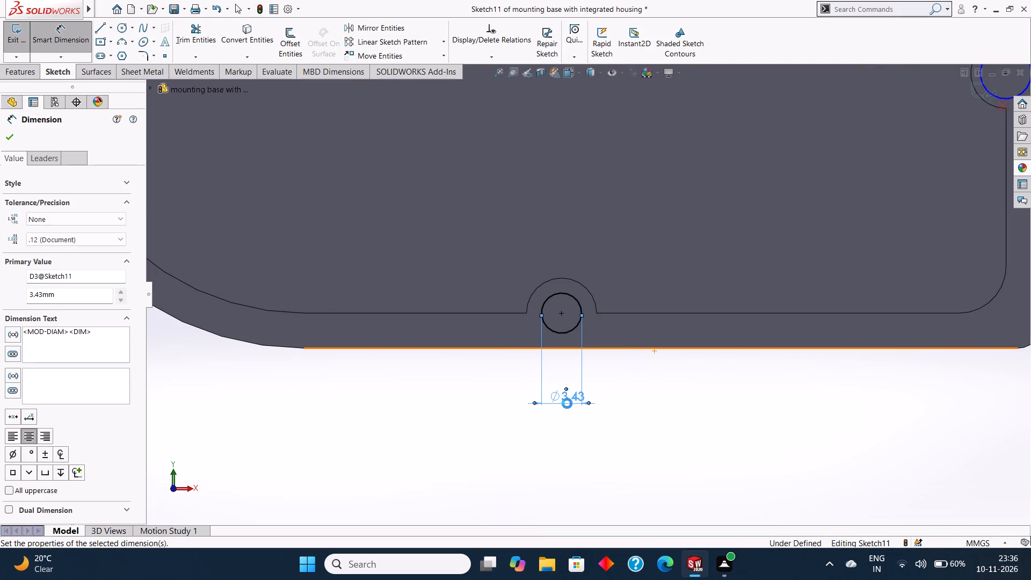
Dimension the circle at the straight short edge's notch to a diameter of 3.46 mm.
scroll(569, 413, up, 3)
scroll(658, 357, up, 3)
scroll(686, 240, down, 2)
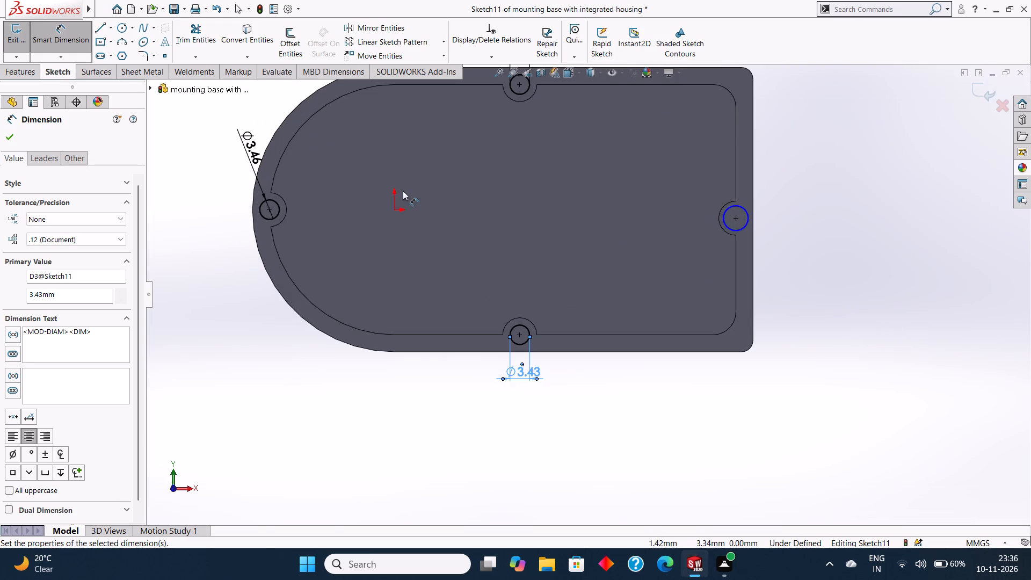
scroll(403, 191, down, 1)
scroll(403, 191, up, 3)
scroll(721, 261, down, 7)
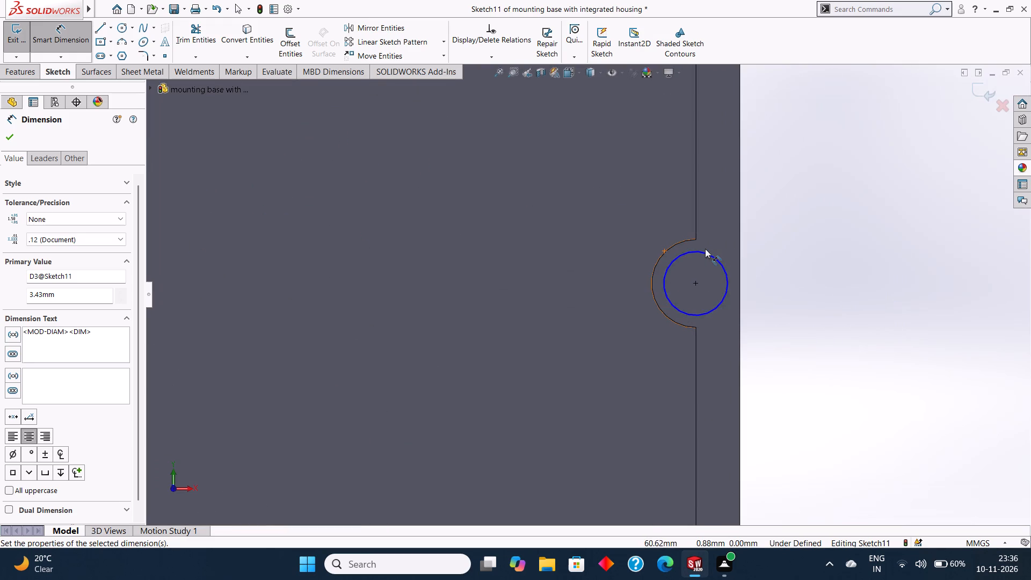
click(705, 252)
click(827, 256)
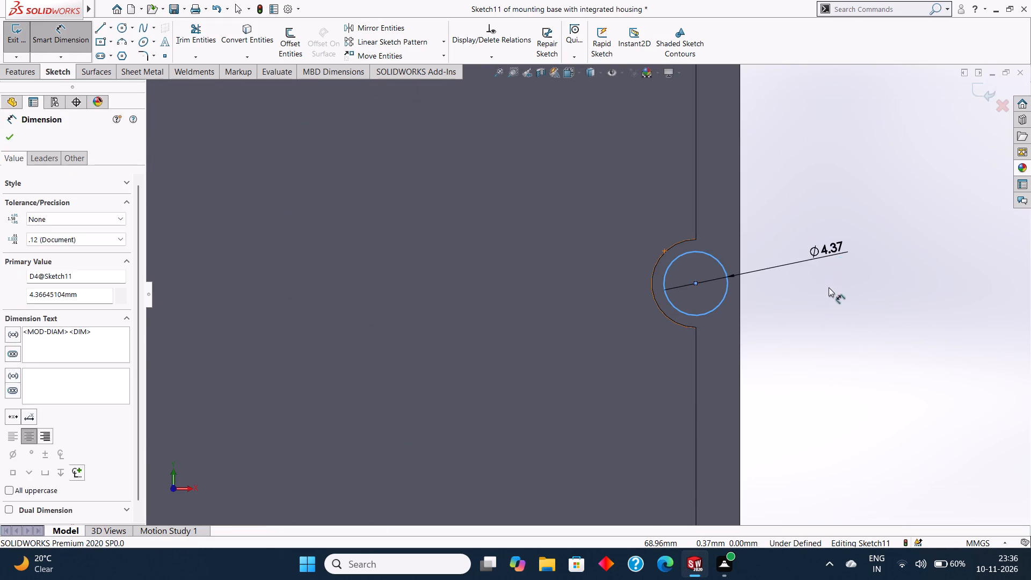
key(BackSpace)
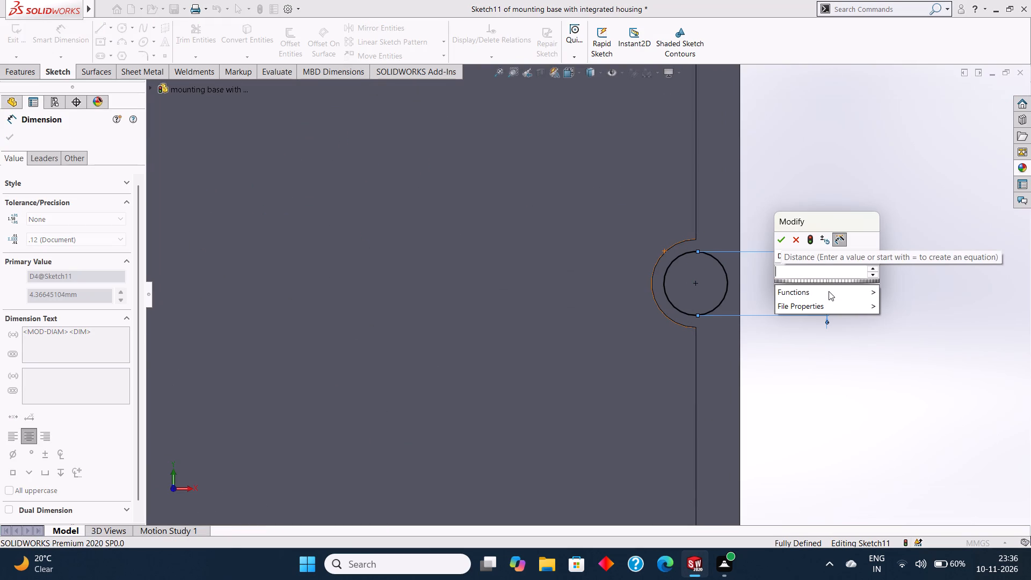
text(3.4)
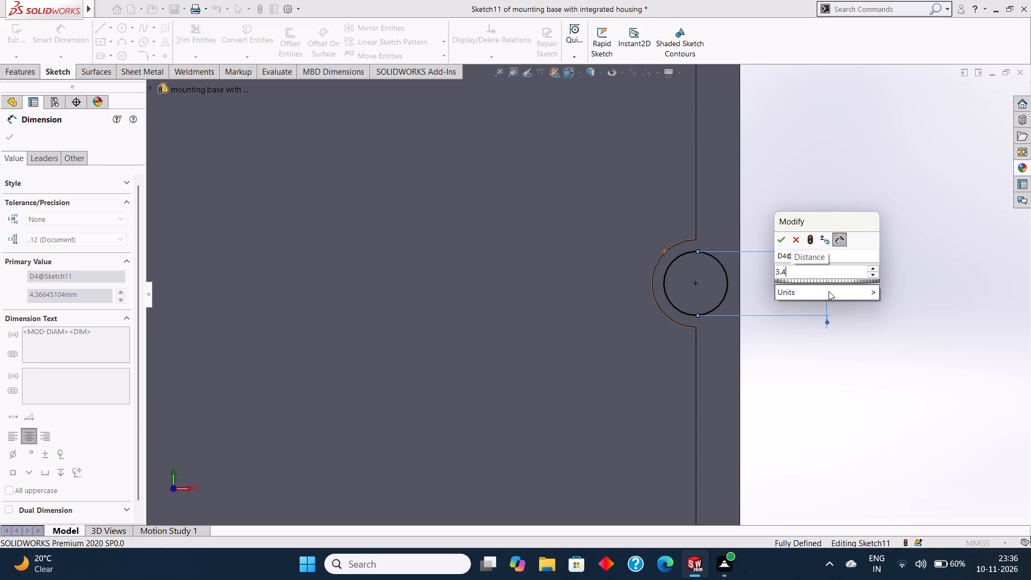
key(6)
key(Return)
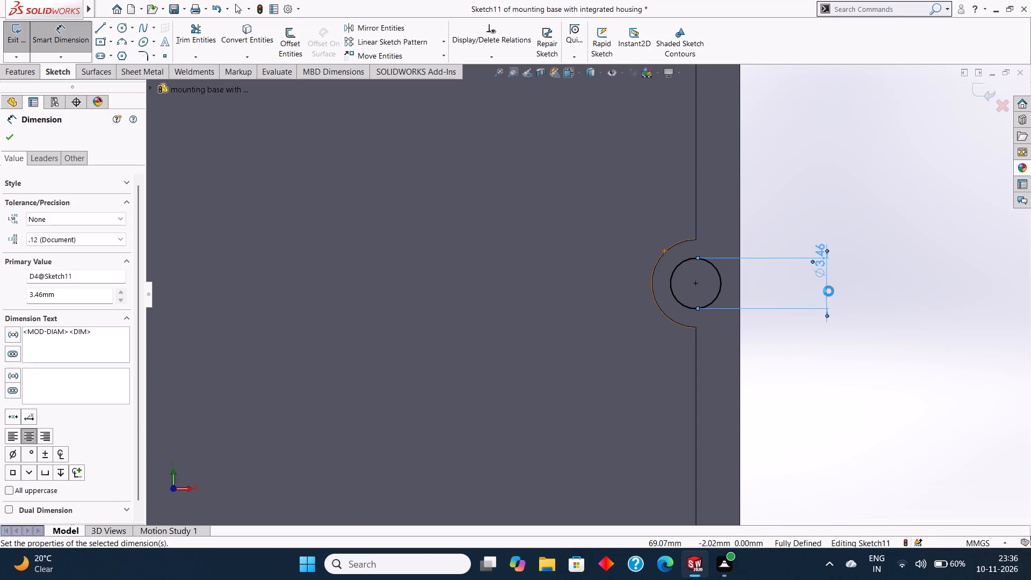
click(9, 143)
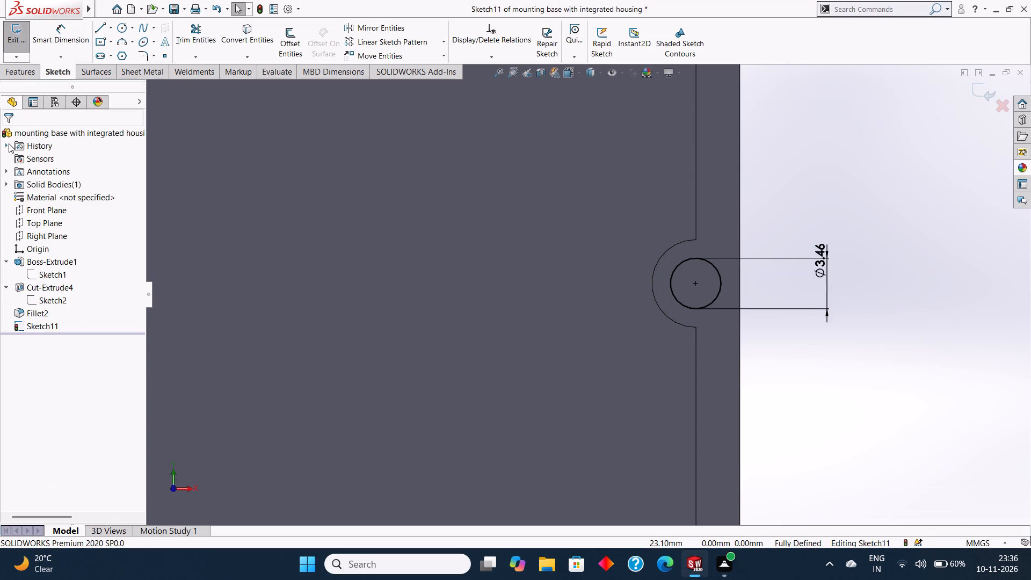
Cut-extrude the four notch circles as blind holes 9 mm deep into the base.
scroll(591, 197, up, 9)
scroll(684, 329, up, 1)
middle_drag(684, 329, 685, 218)
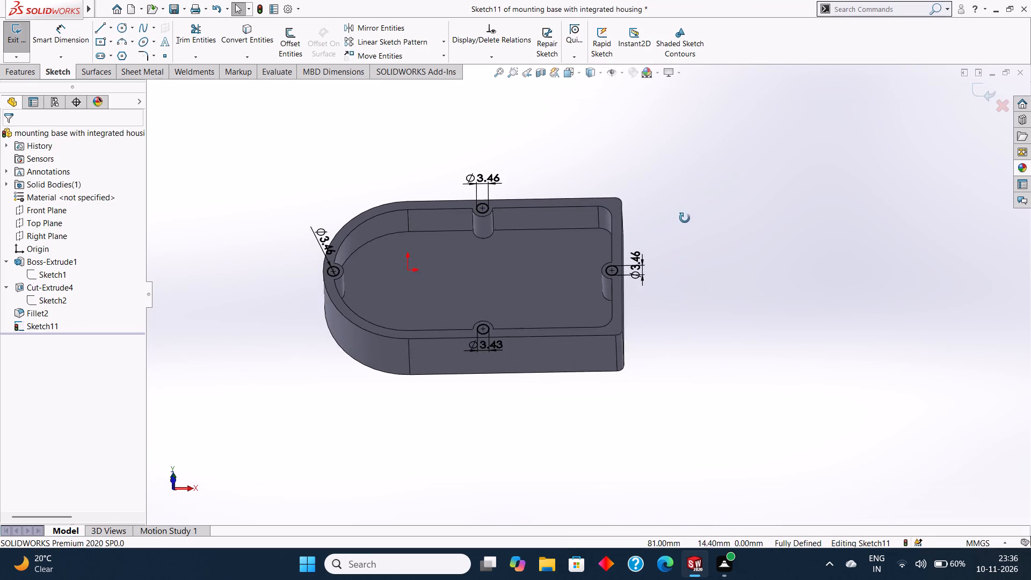
middle_drag(685, 218, 686, 210)
middle_drag(667, 262, 656, 201)
scroll(662, 209, up, 4)
middle_drag(669, 216, 672, 277)
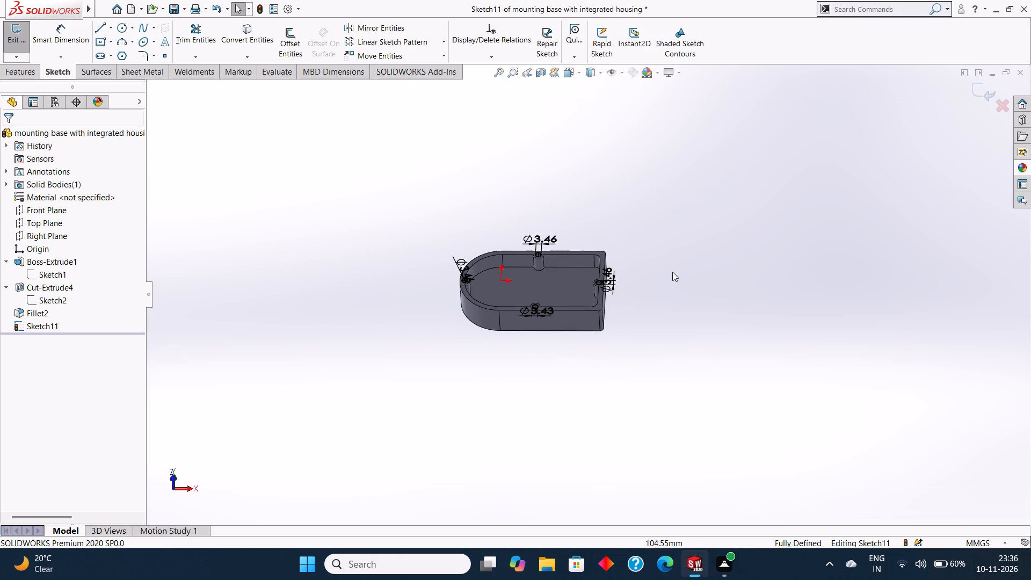
middle_drag(672, 272, 675, 289)
scroll(514, 288, down, 7)
middle_drag(514, 271, 514, 284)
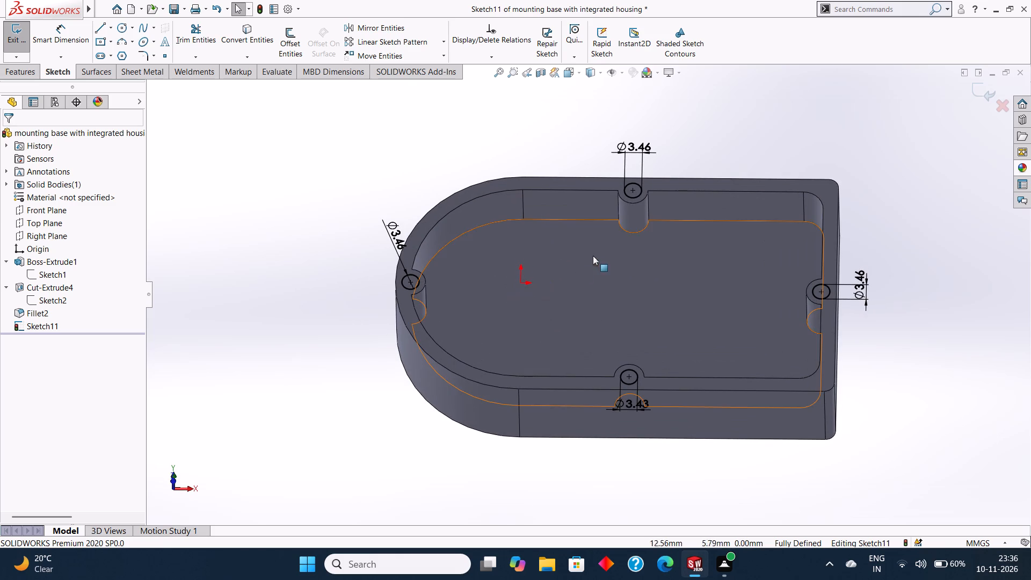
click(16, 72)
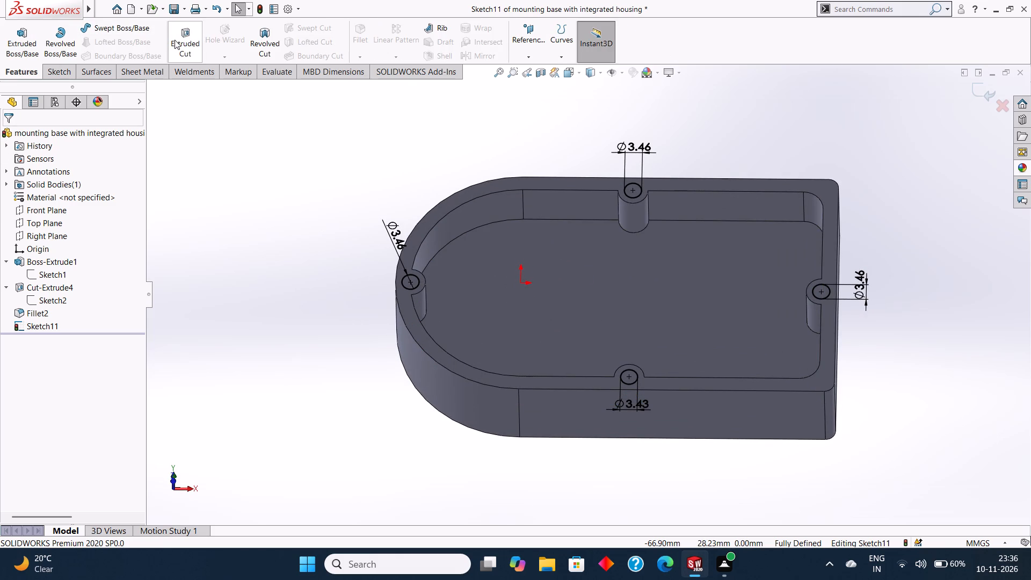
click(175, 40)
middle_drag(331, 133, 327, 80)
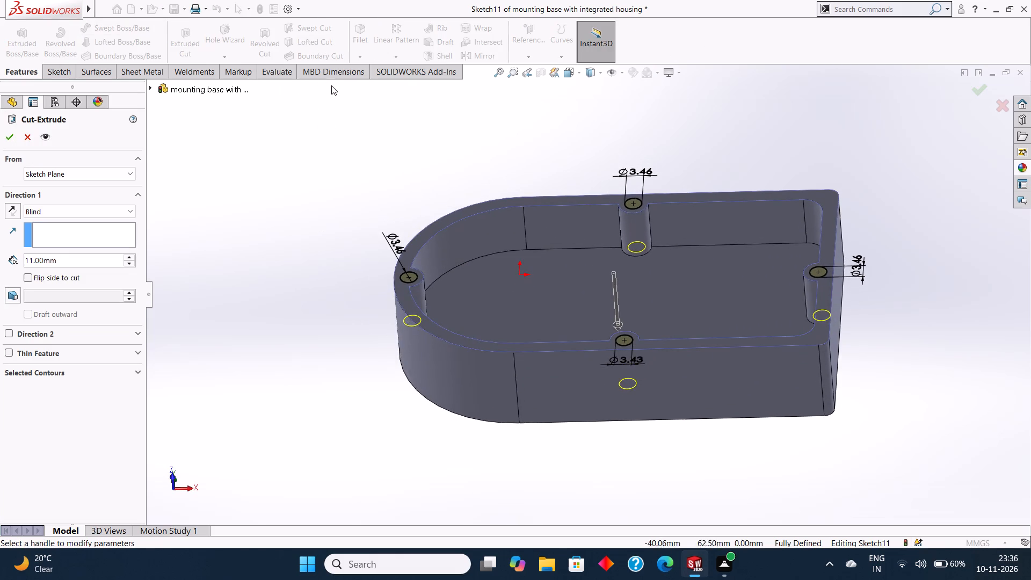
middle_click(332, 85)
click(65, 258)
drag(85, 256, 17, 257)
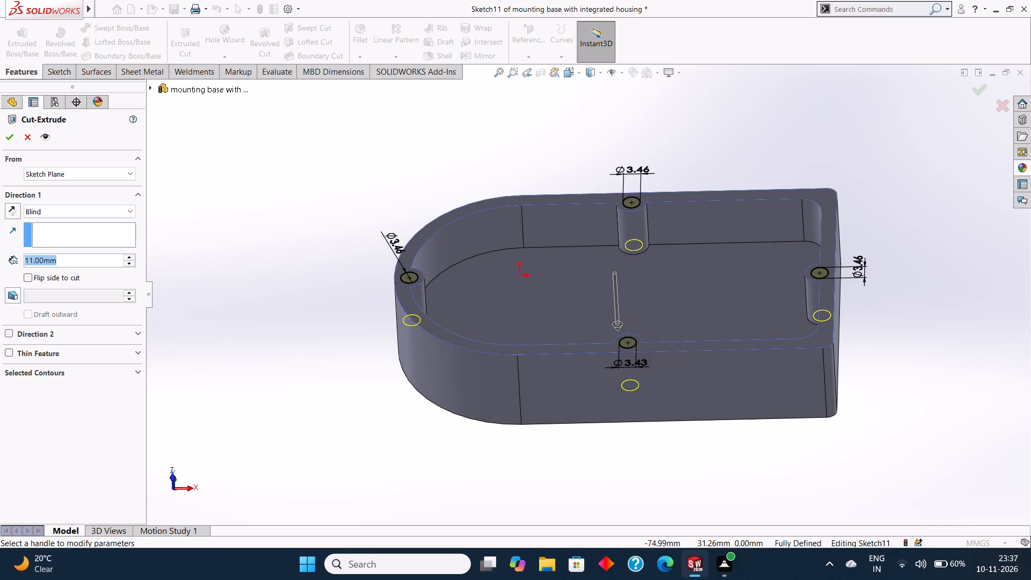
drag(17, 257, 17, 257)
key(BackSpace)
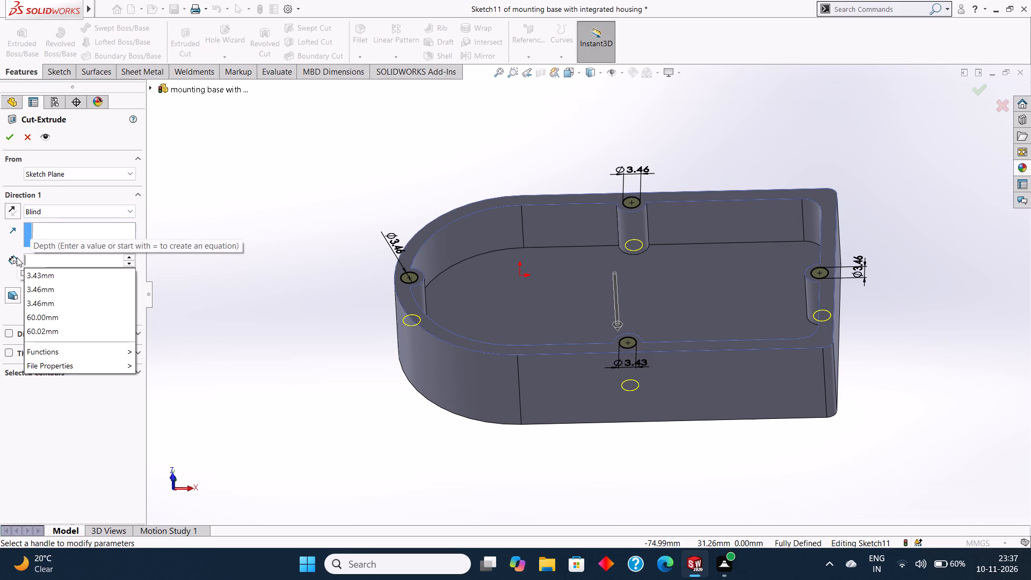
key(9)
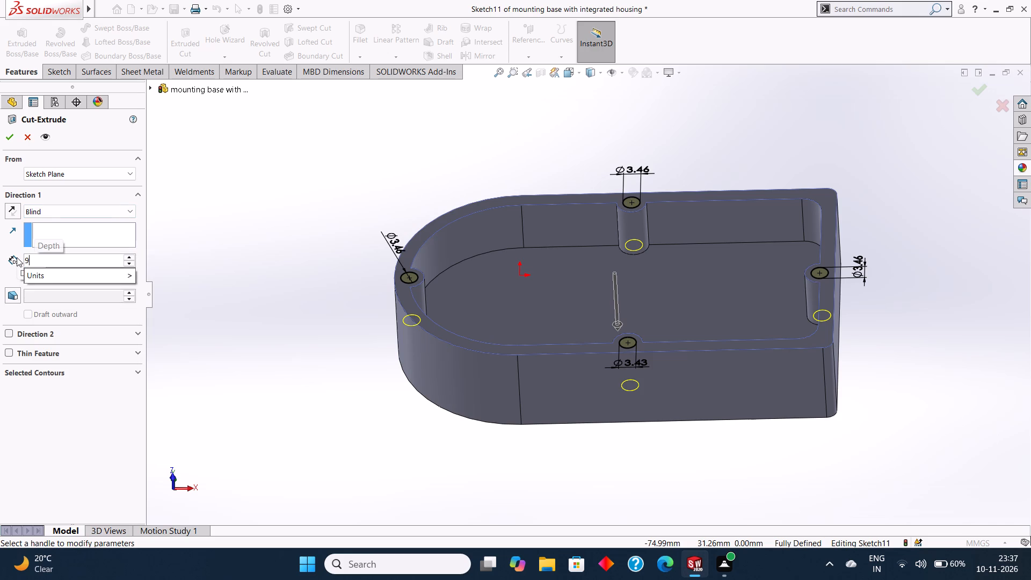
key(Return)
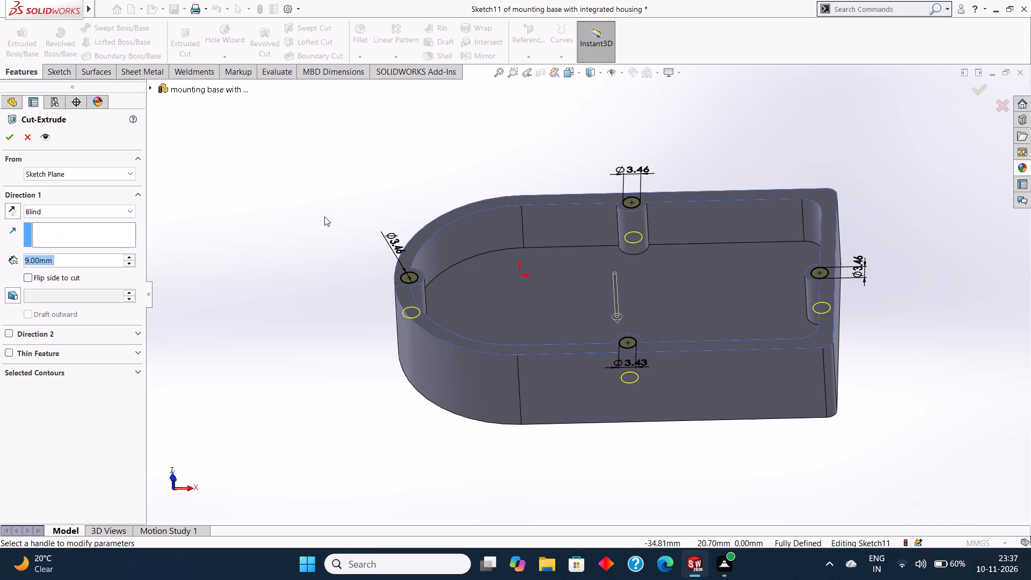
click(8, 143)
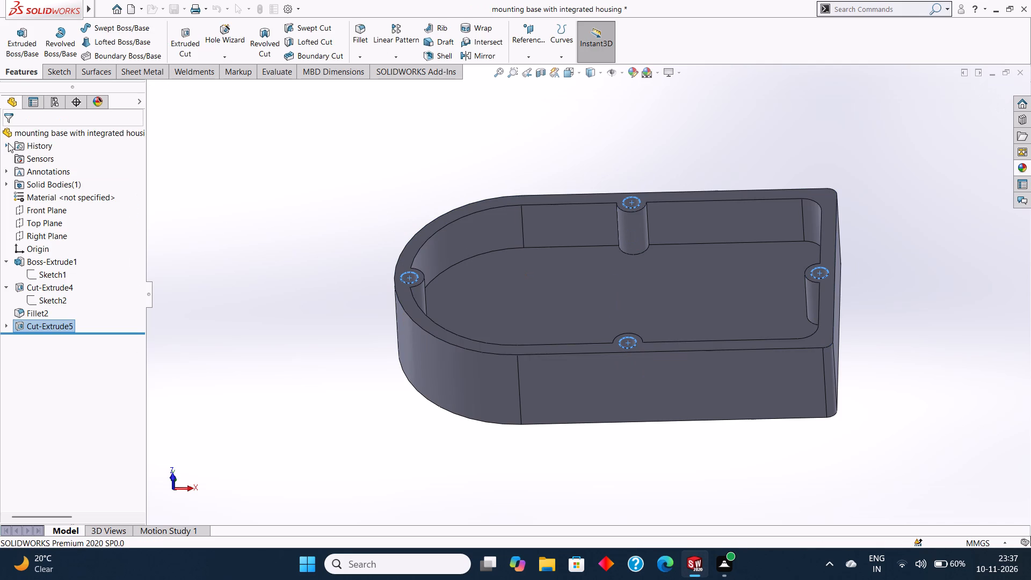
Examine the cut holes at the notches, looking closely at the one on the curved end.
middle_drag(575, 188, 576, 245)
click(466, 163)
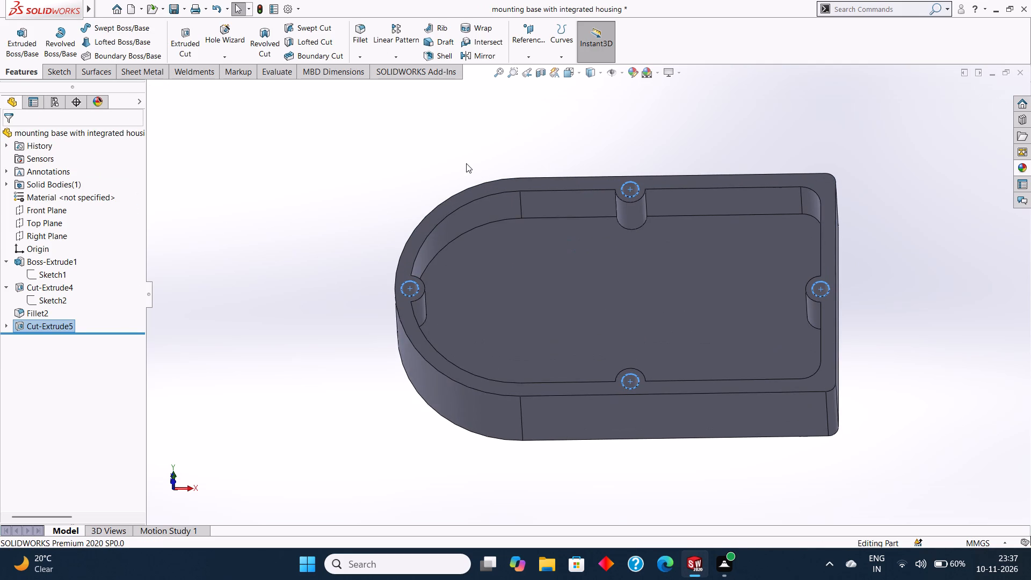
middle_click(466, 163)
scroll(425, 275, down, 7)
middle_drag(463, 315, 474, 366)
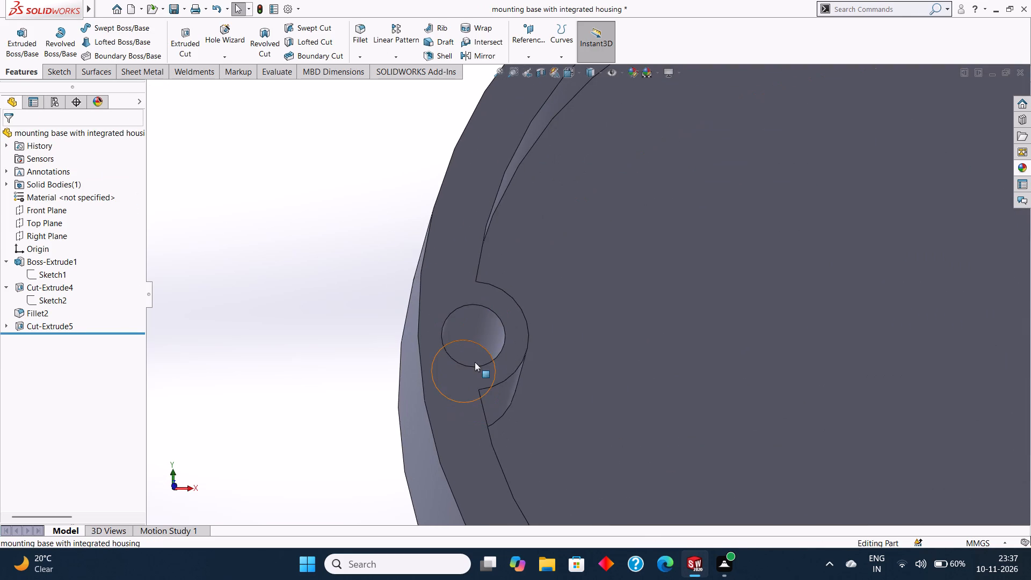
middle_drag(476, 349, 477, 358)
scroll(477, 358, up, 10)
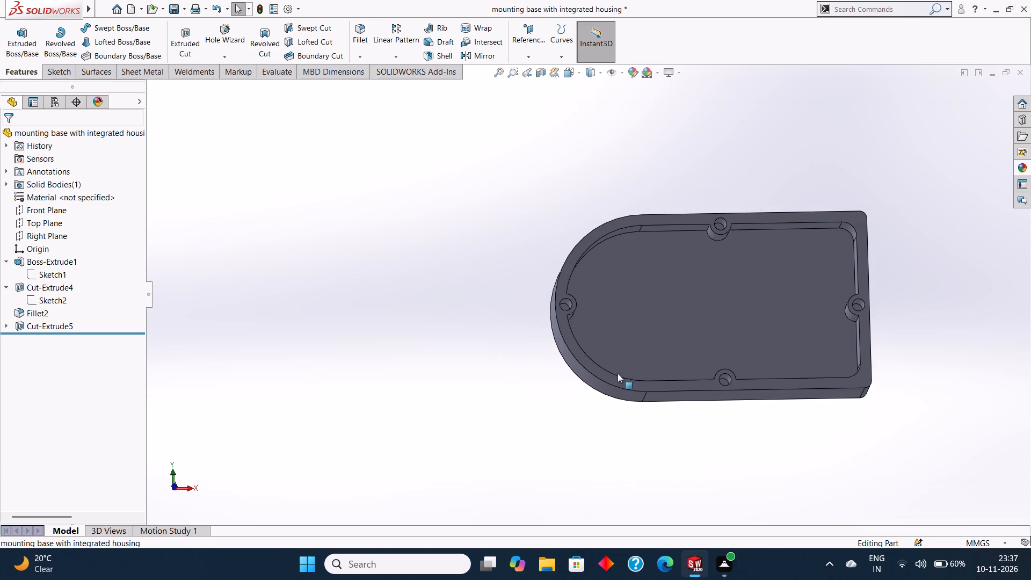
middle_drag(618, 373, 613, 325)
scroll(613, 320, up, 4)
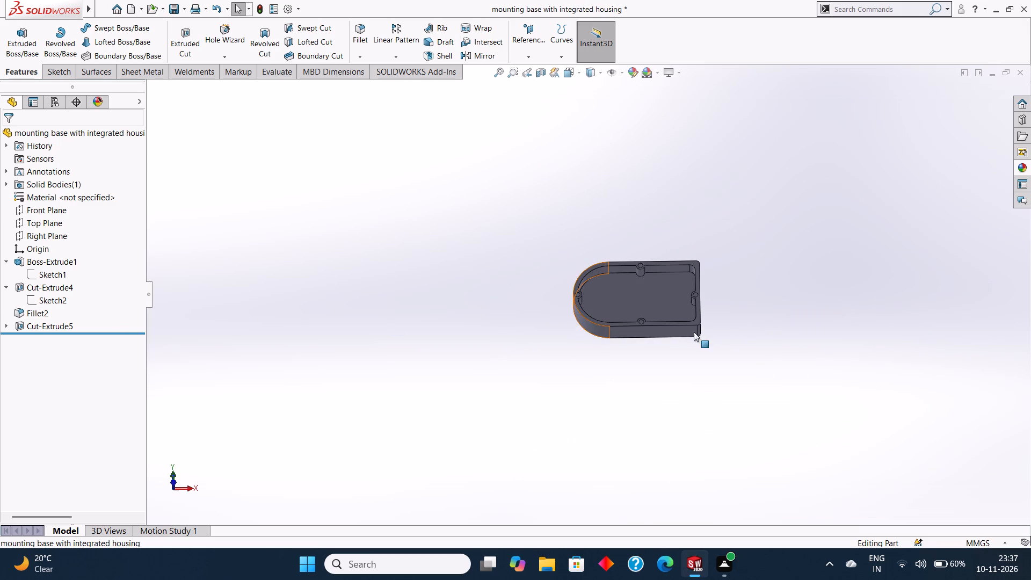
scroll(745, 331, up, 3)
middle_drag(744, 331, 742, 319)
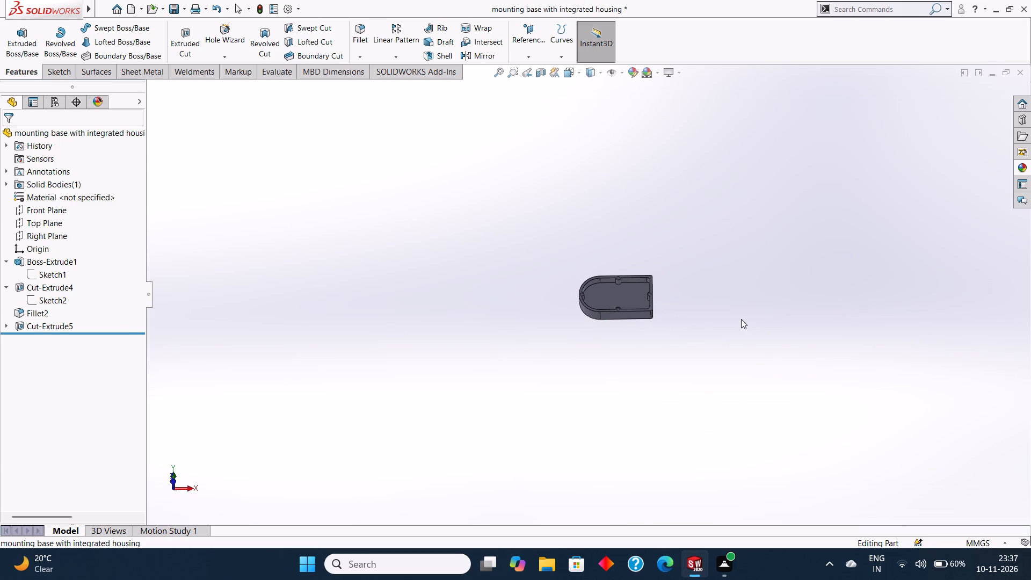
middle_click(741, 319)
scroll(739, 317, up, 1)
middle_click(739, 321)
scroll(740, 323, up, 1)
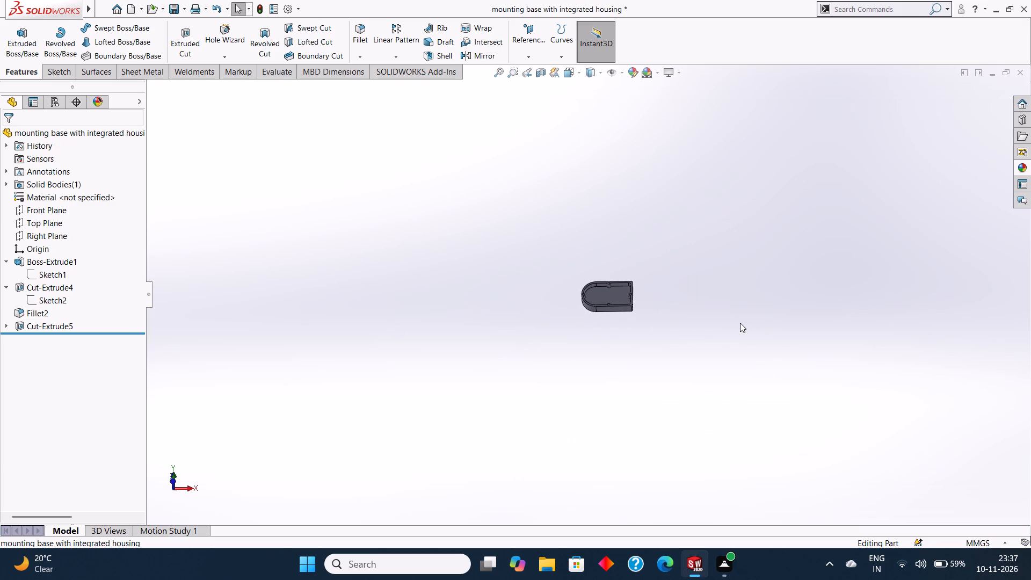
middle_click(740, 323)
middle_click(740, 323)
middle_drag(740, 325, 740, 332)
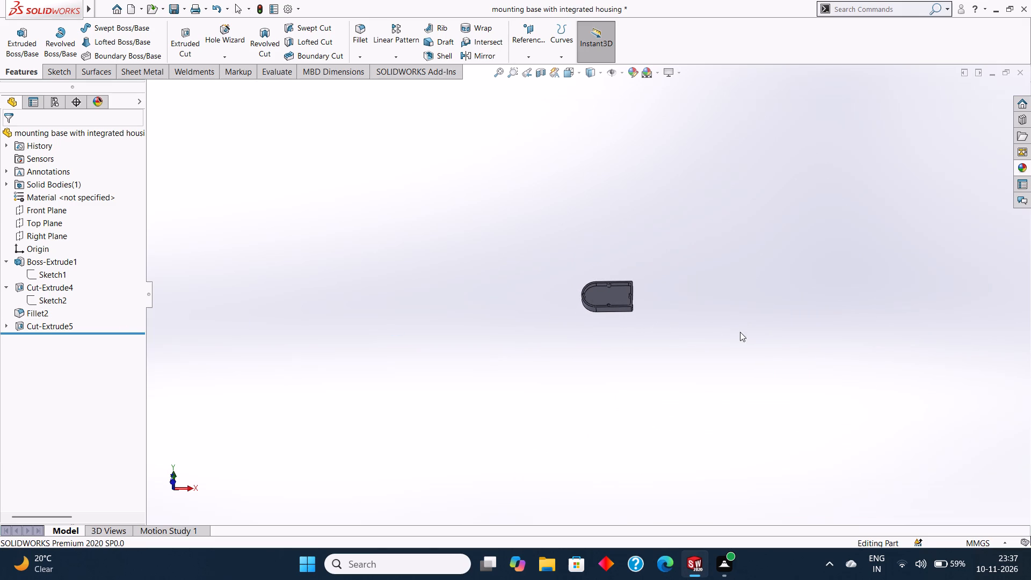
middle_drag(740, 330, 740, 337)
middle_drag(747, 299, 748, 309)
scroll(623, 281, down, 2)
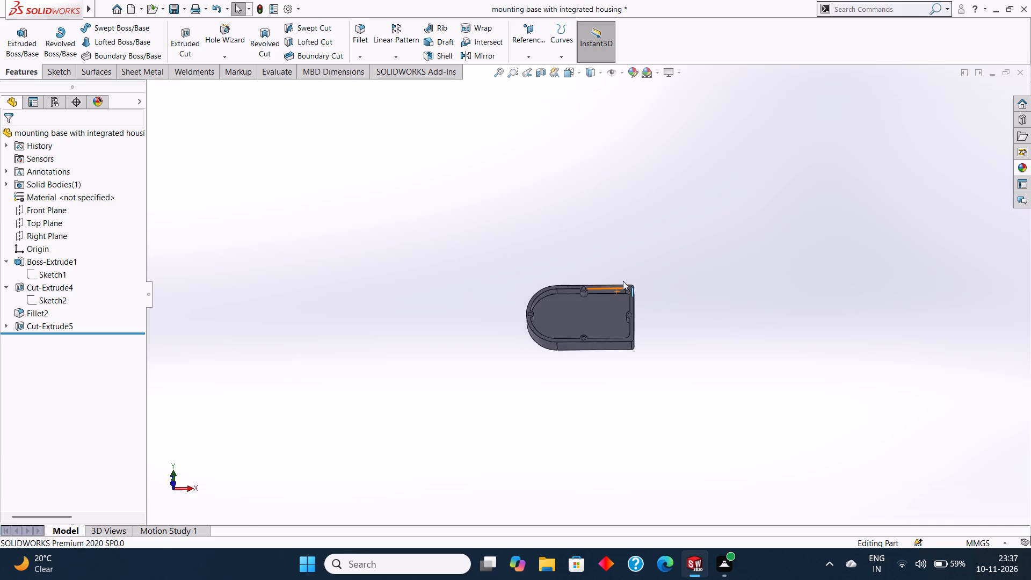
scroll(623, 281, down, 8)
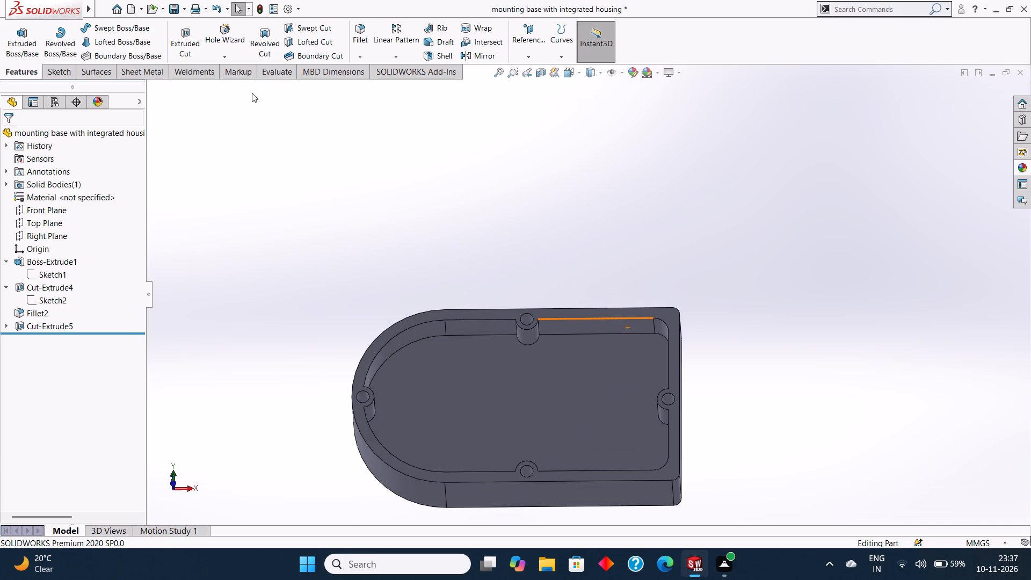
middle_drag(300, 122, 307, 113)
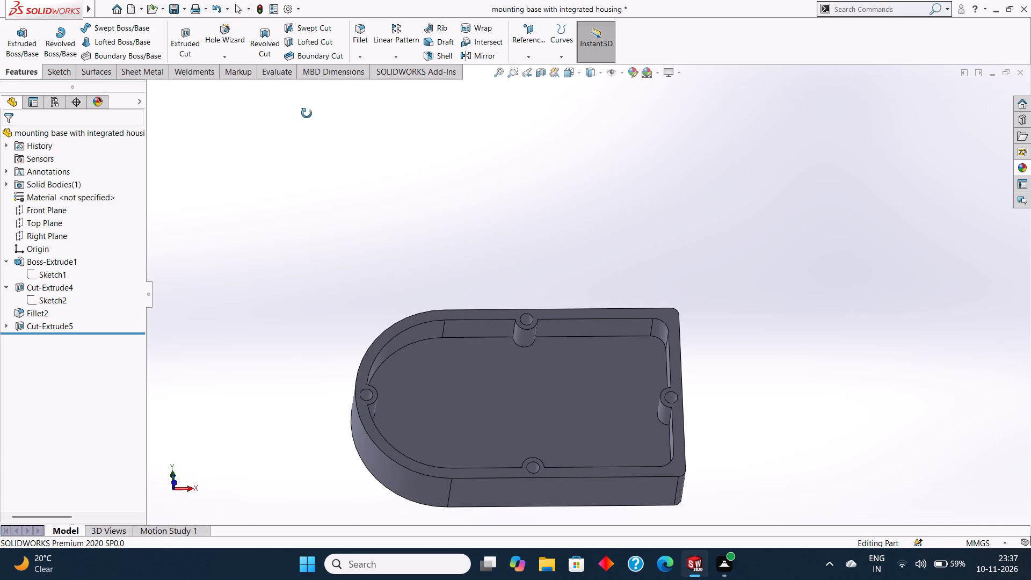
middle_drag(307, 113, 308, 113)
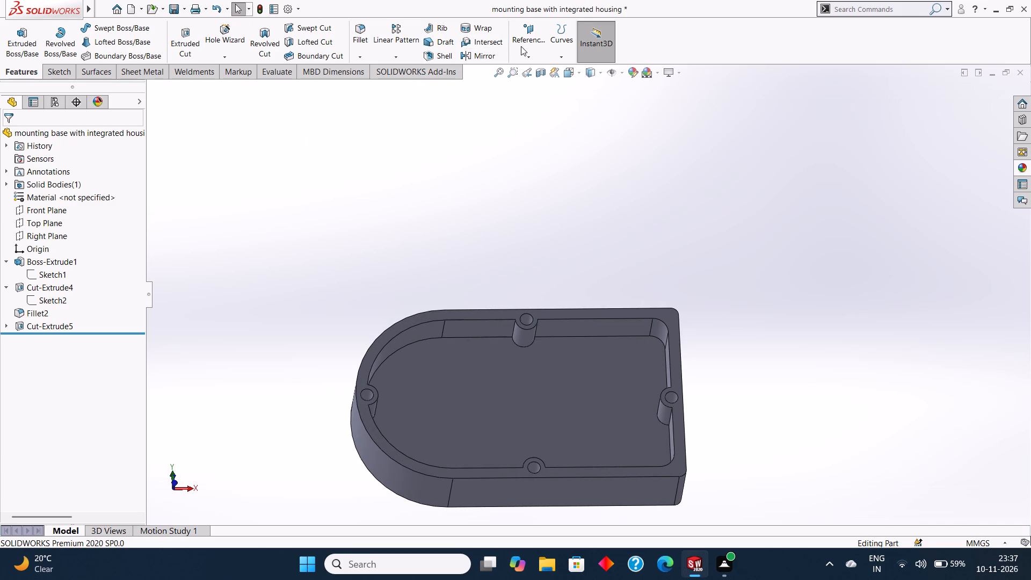
Start a Thread feature on the top circular edge of the hole at the upper long edge's notch.
click(225, 56)
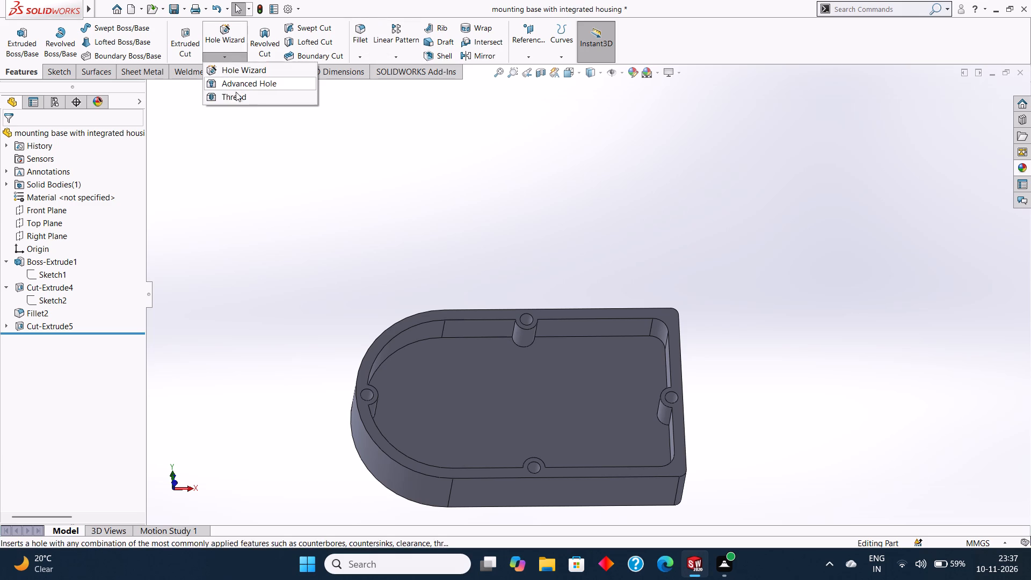
click(236, 96)
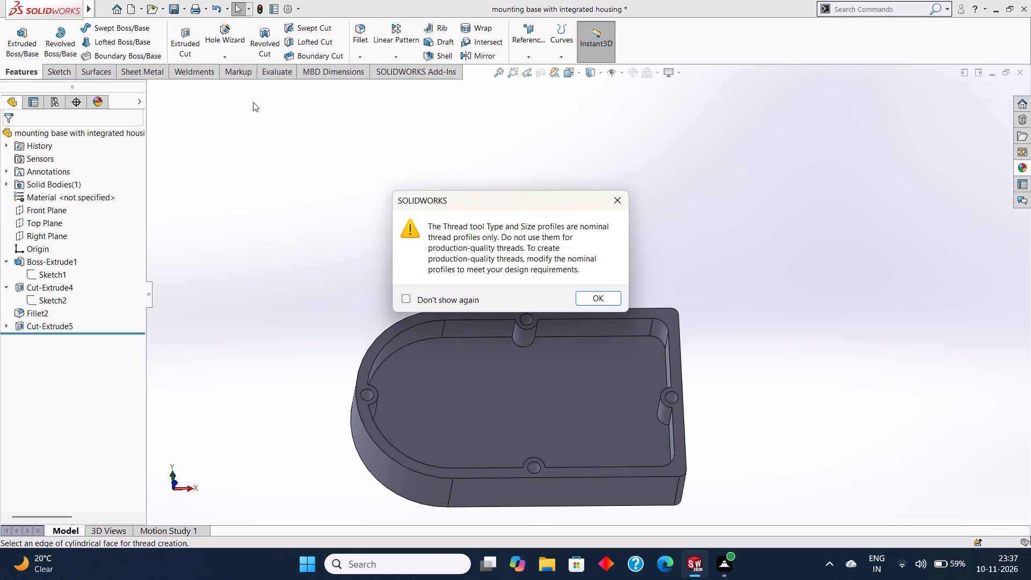
click(600, 299)
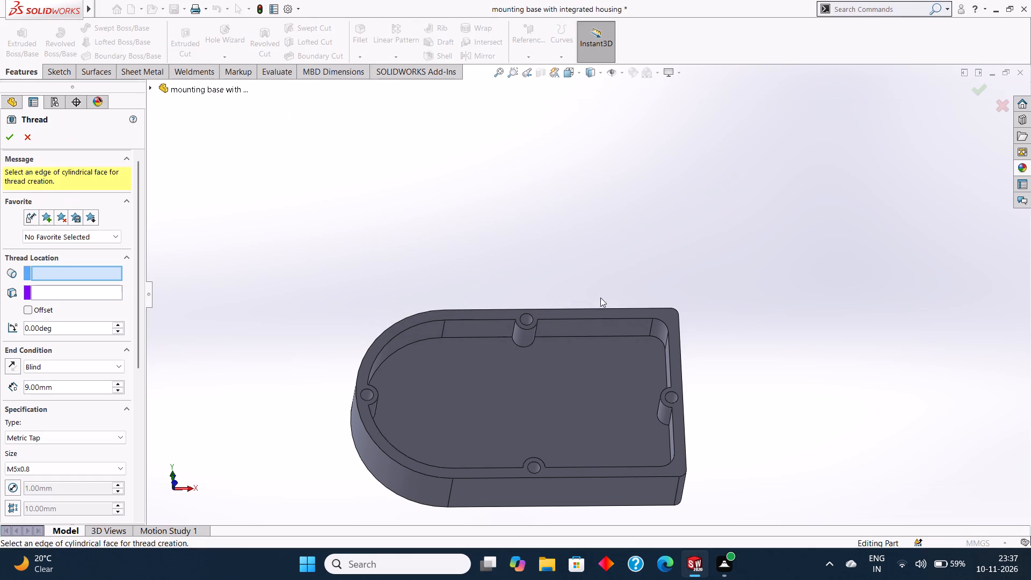
scroll(527, 242, up, 4)
middle_drag(534, 240, 534, 250)
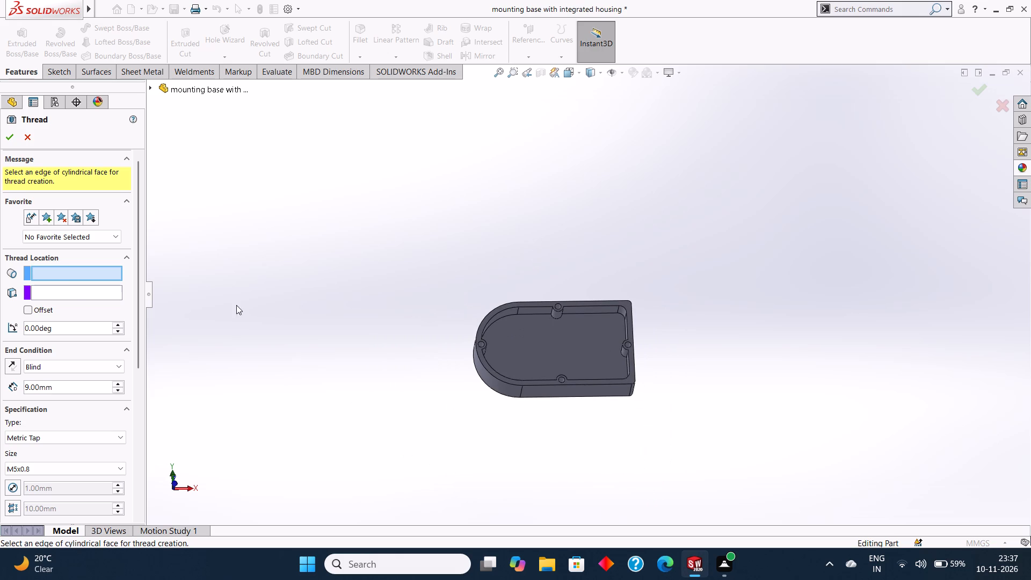
click(55, 271)
scroll(525, 336, down, 3)
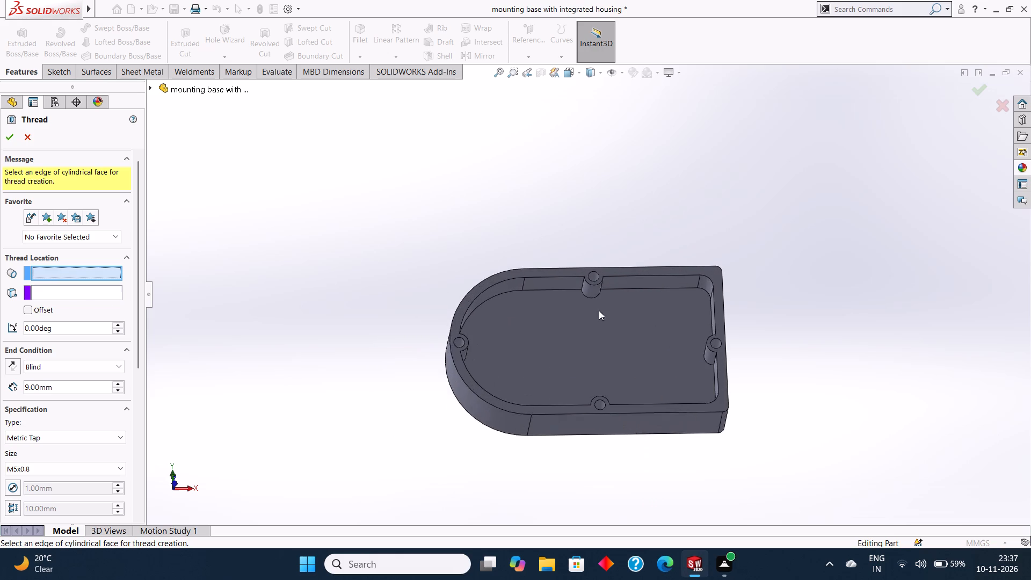
scroll(605, 295, down, 12)
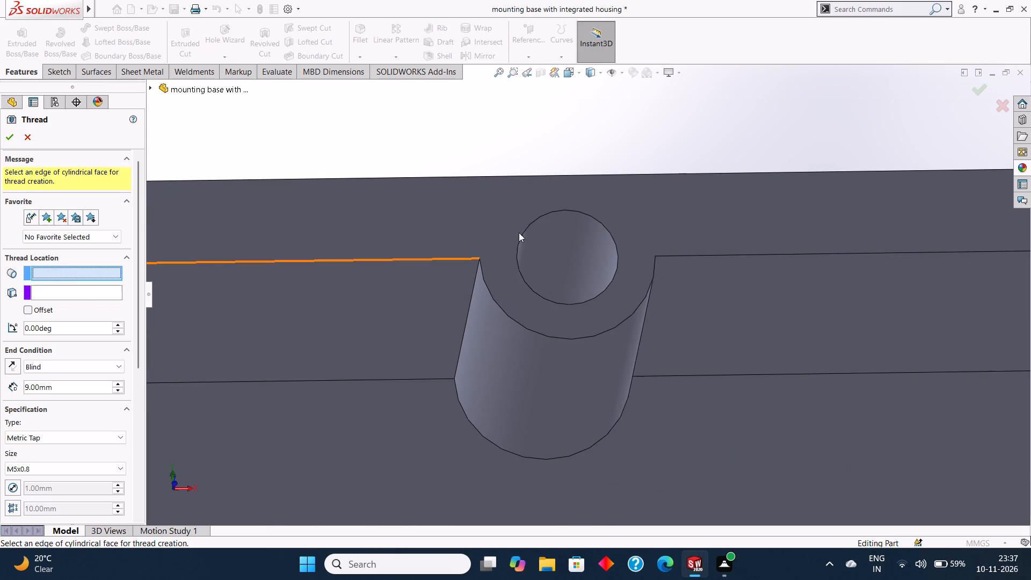
click(540, 218)
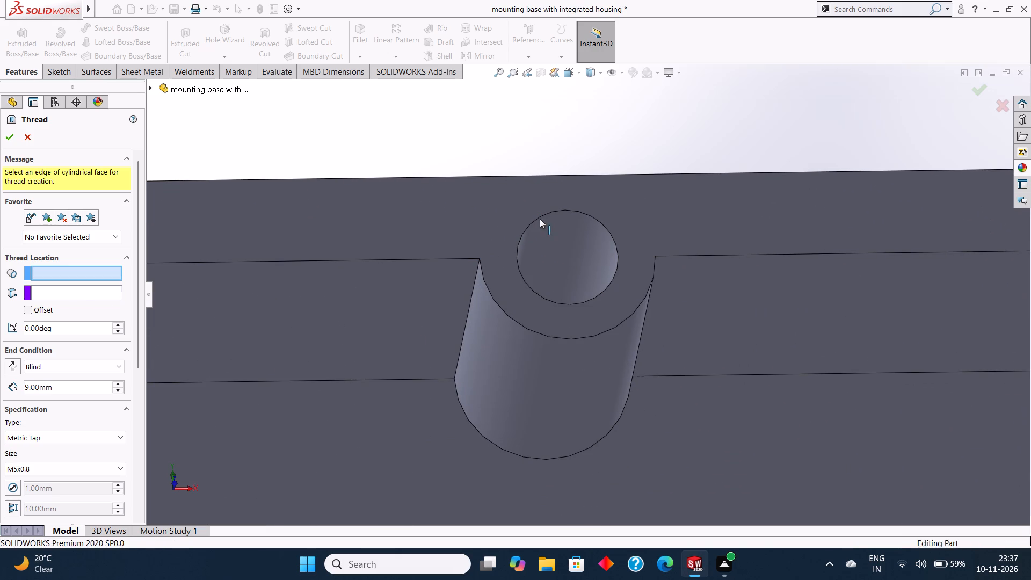
scroll(512, 245, up, 3)
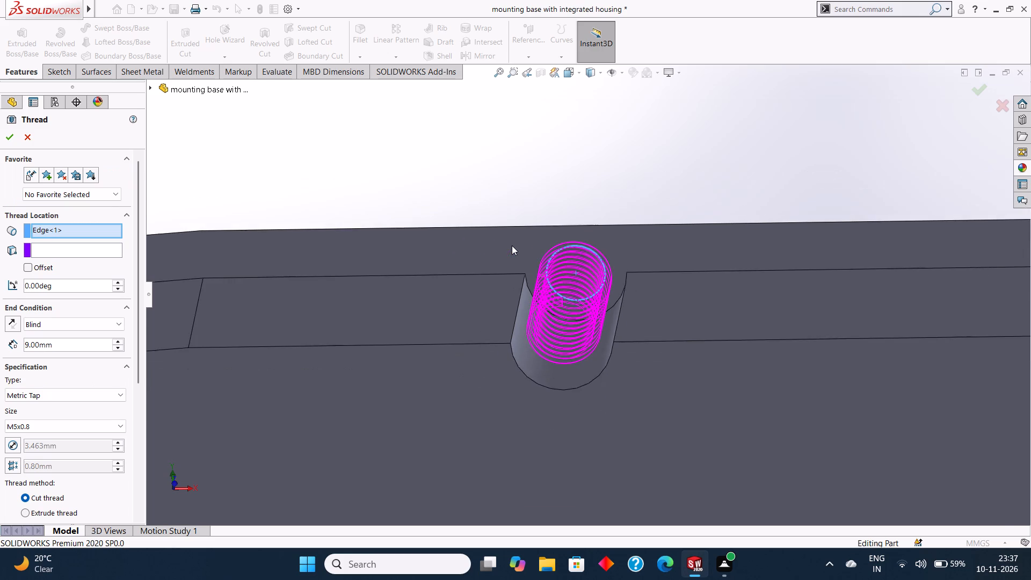
scroll(512, 245, up, 2)
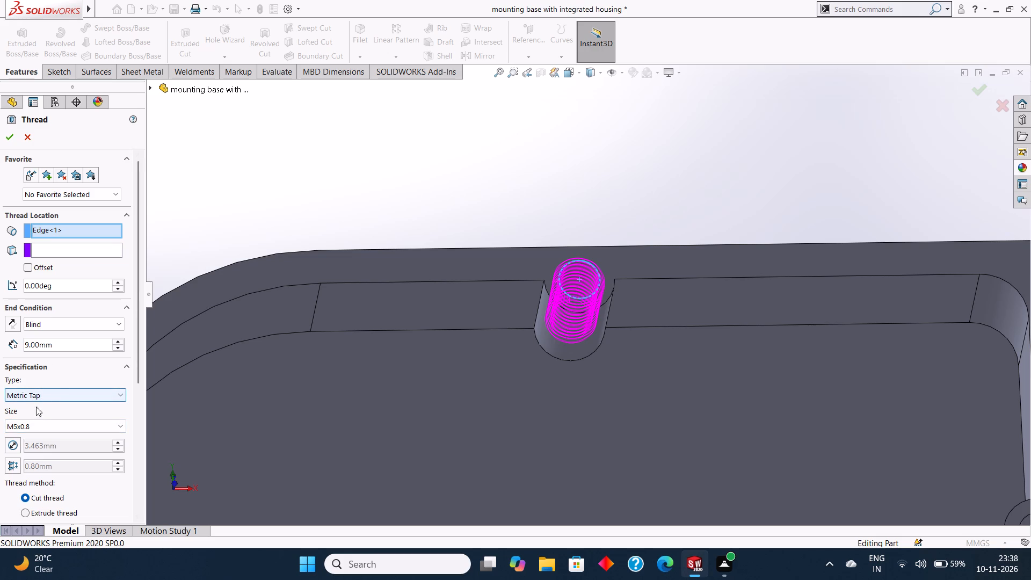
Set the metric tap size of the thread at the upper long edge's notch hole to M4x0.7.
click(34, 425)
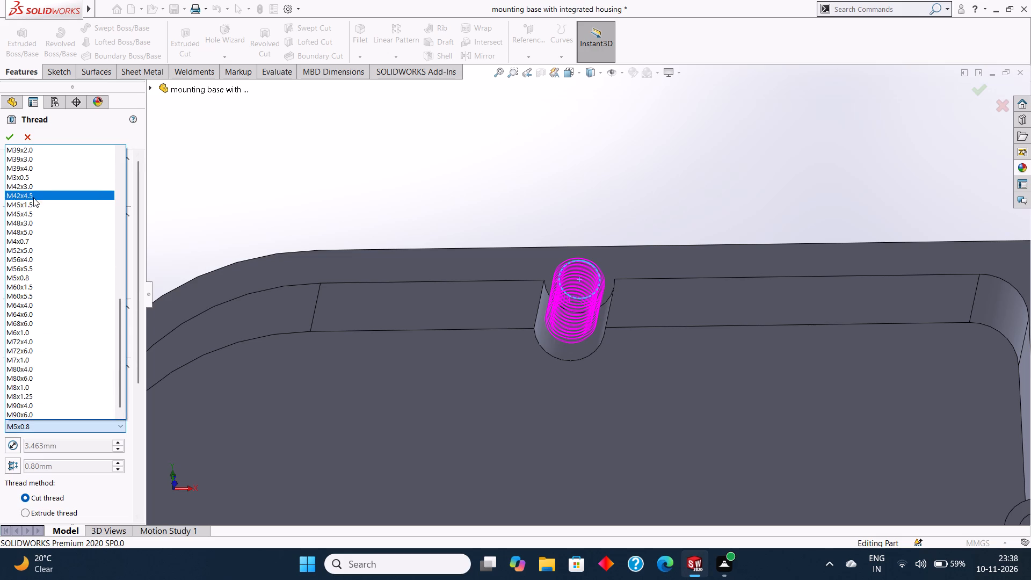
scroll(33, 198, up, 12)
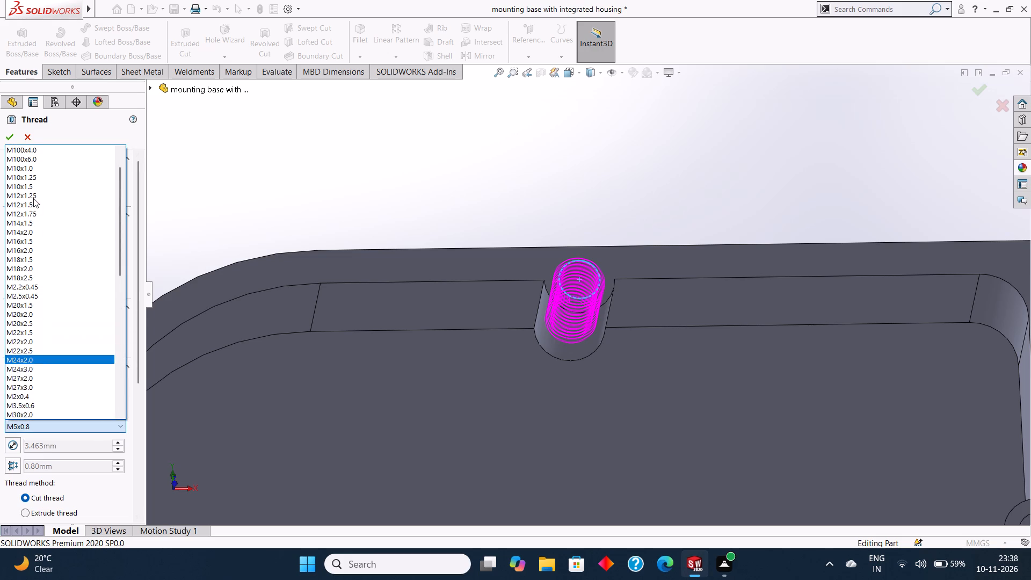
scroll(33, 198, up, 9)
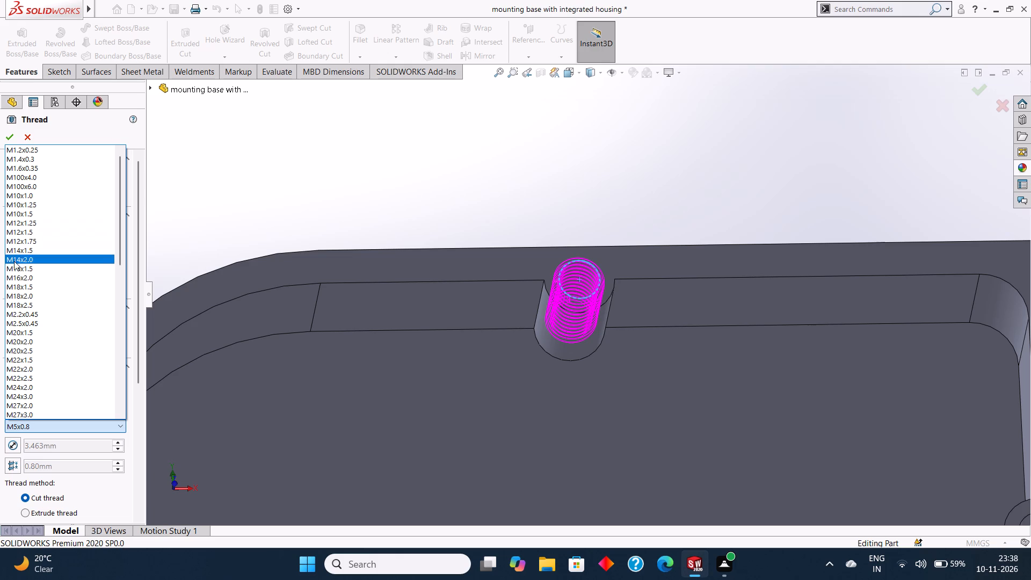
scroll(25, 307, down, 1)
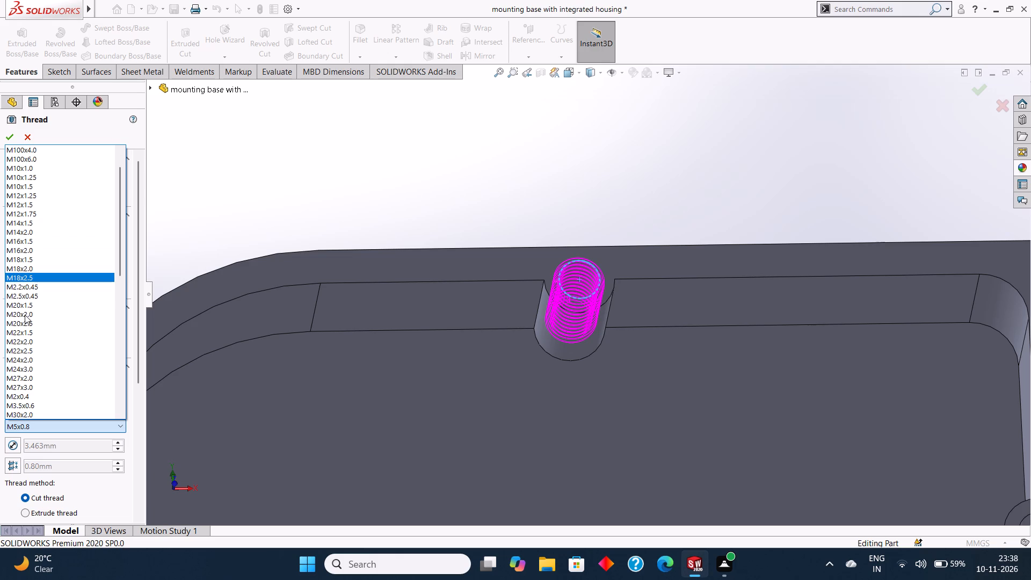
scroll(25, 317, down, 1)
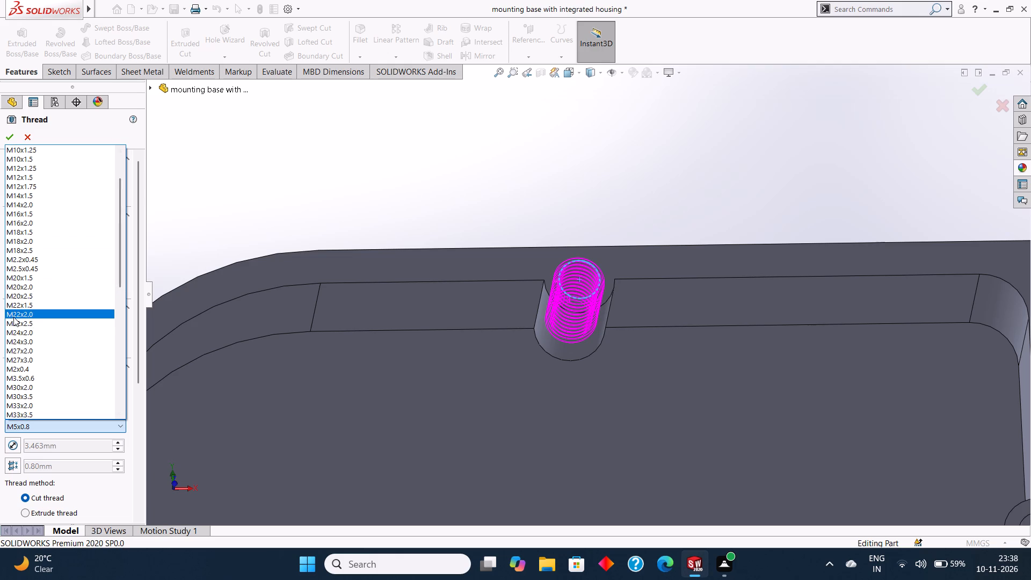
scroll(13, 317, down, 5)
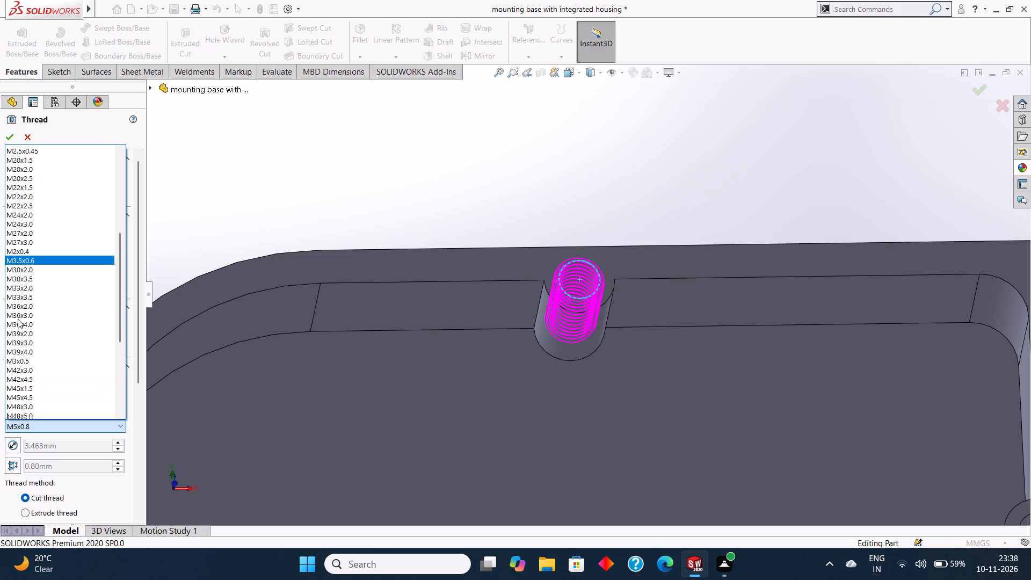
scroll(18, 319, down, 3)
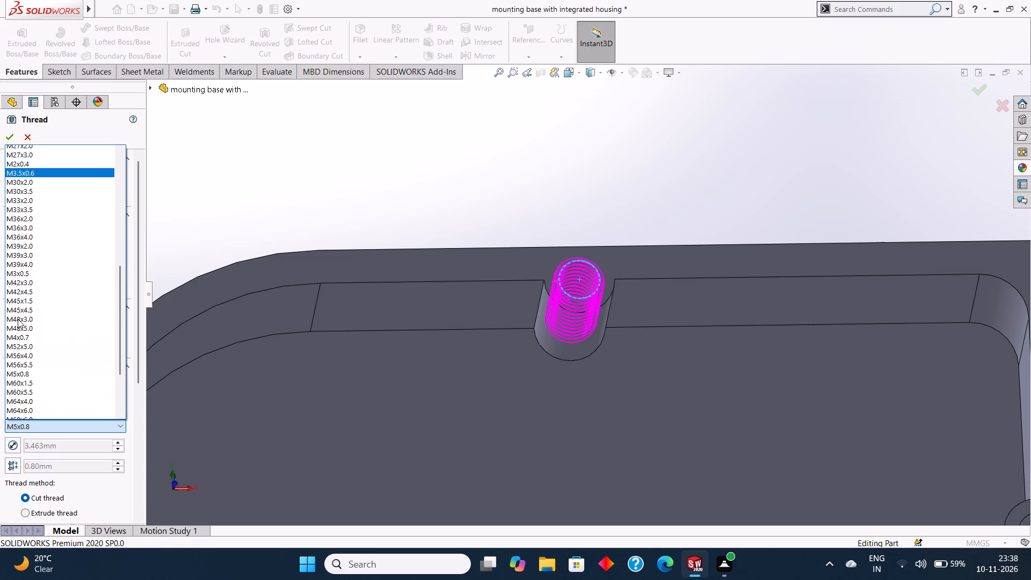
scroll(18, 319, down, 2)
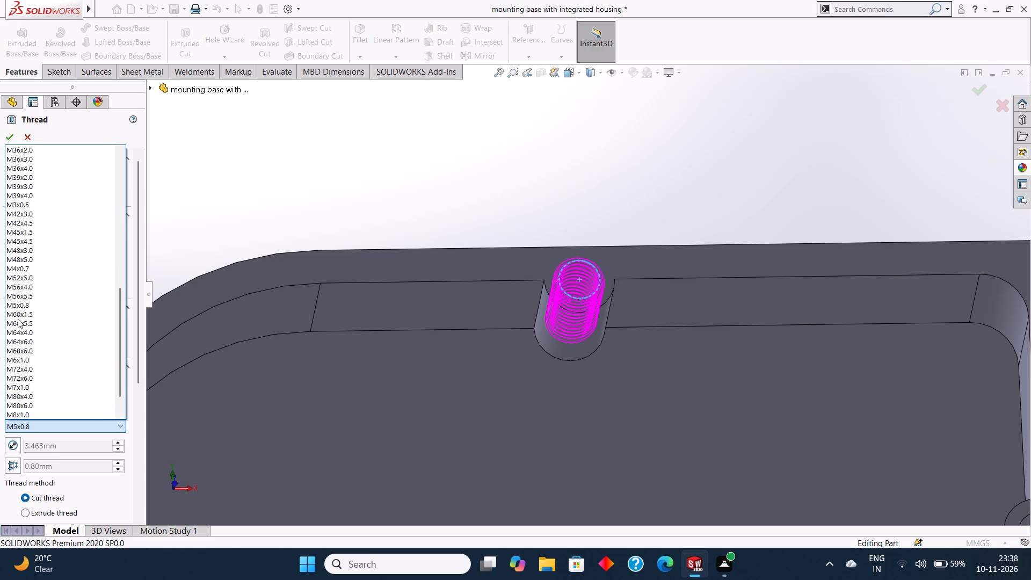
scroll(18, 319, down, 5)
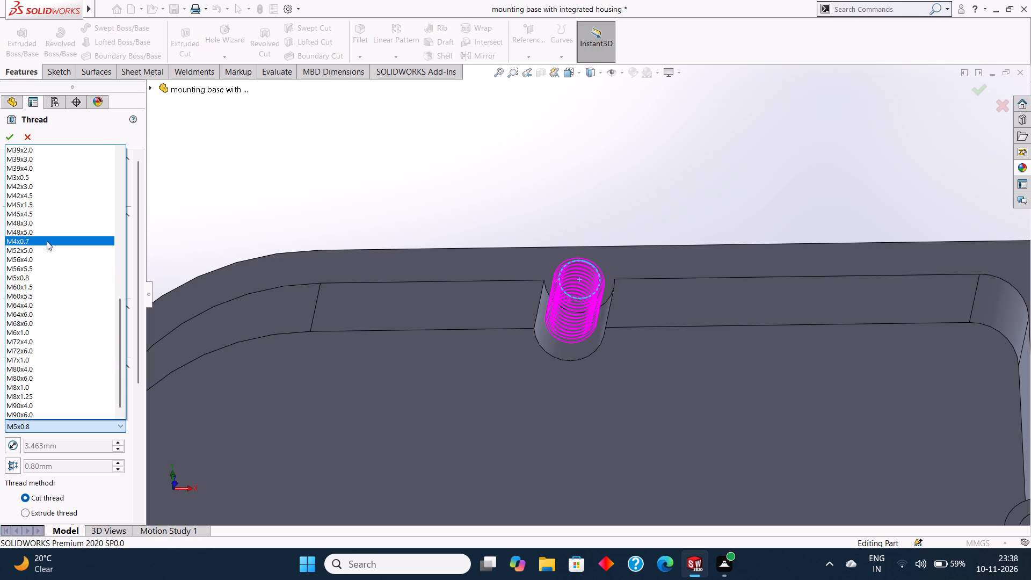
scroll(40, 197, up, 1)
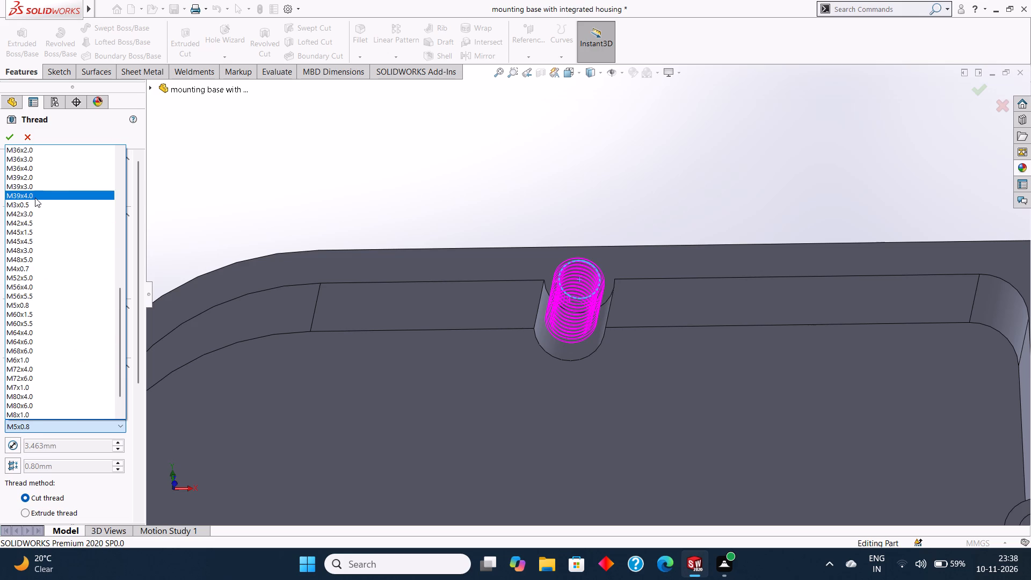
scroll(35, 198, up, 3)
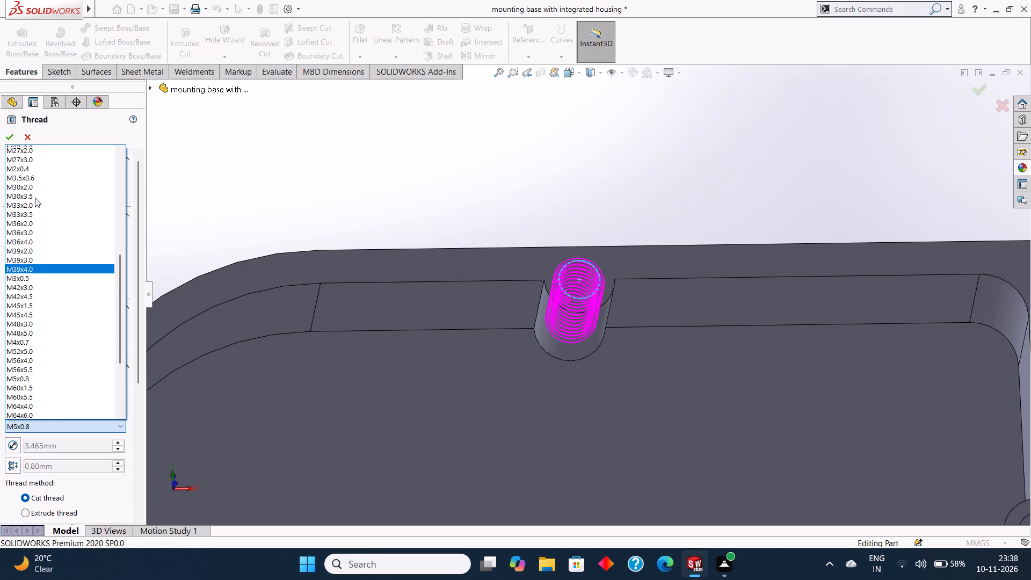
scroll(35, 198, up, 3)
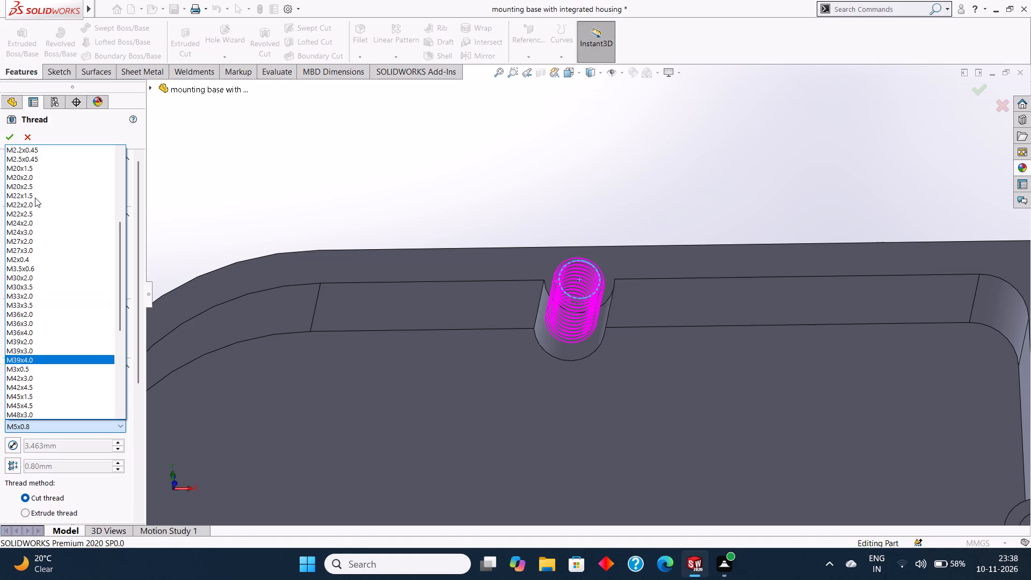
scroll(35, 198, up, 3)
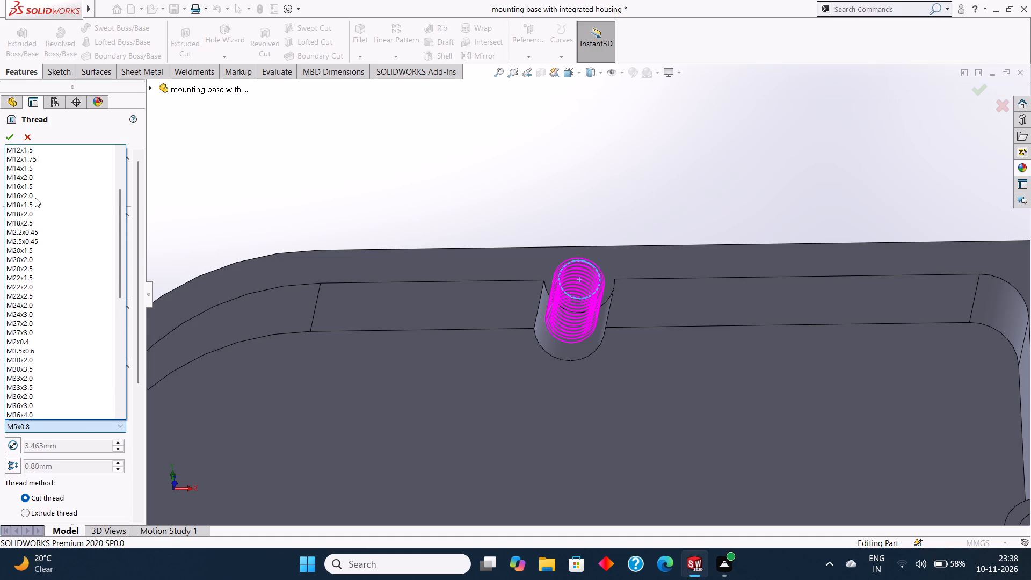
scroll(35, 198, up, 4)
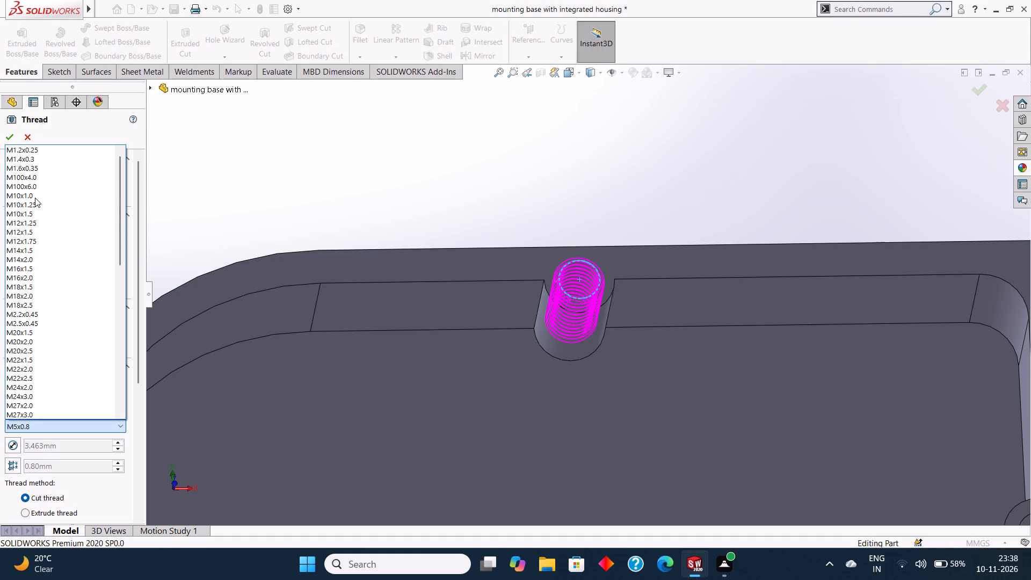
scroll(35, 198, up, 2)
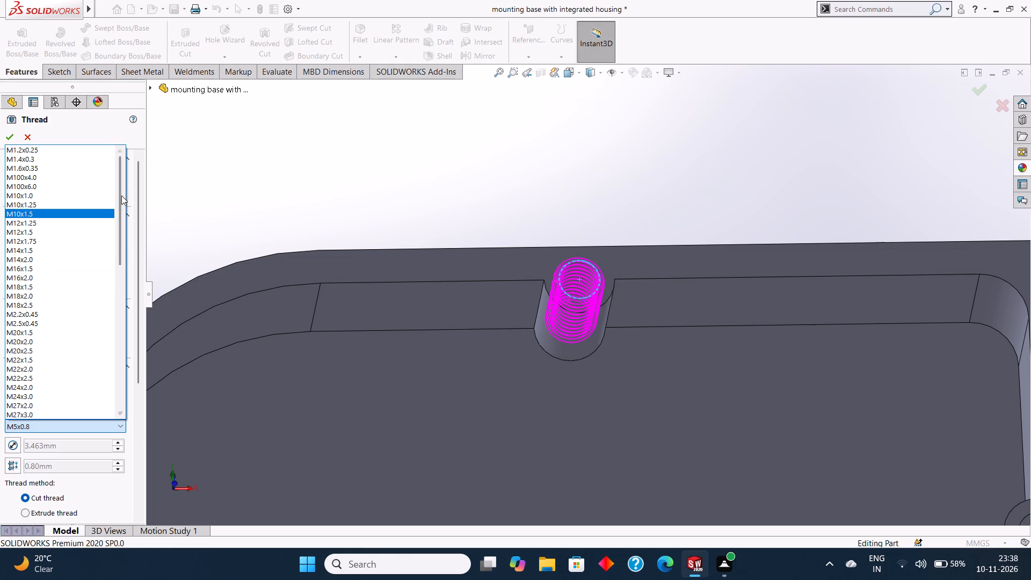
drag(119, 186, 120, 191)
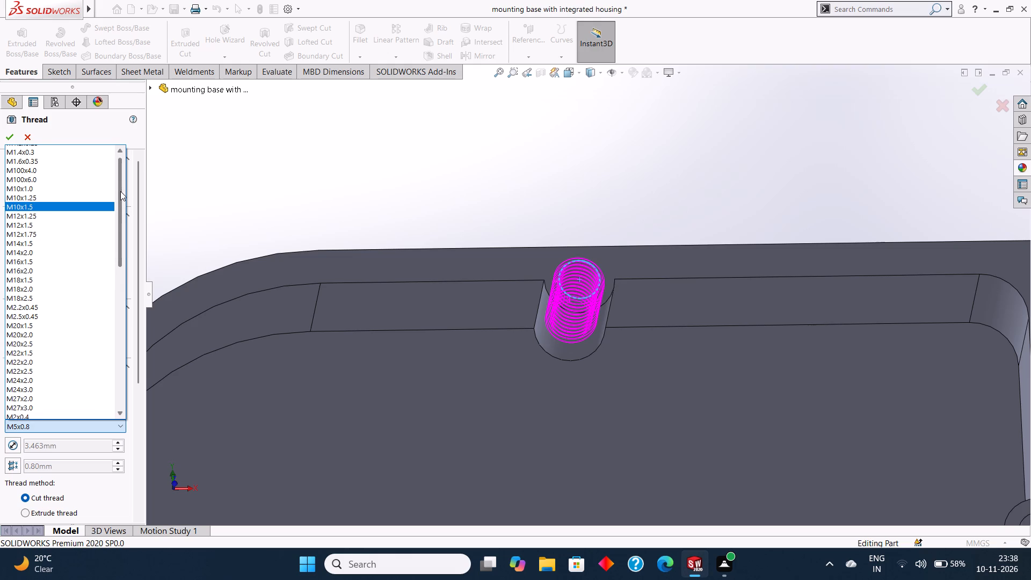
drag(120, 191, 121, 207)
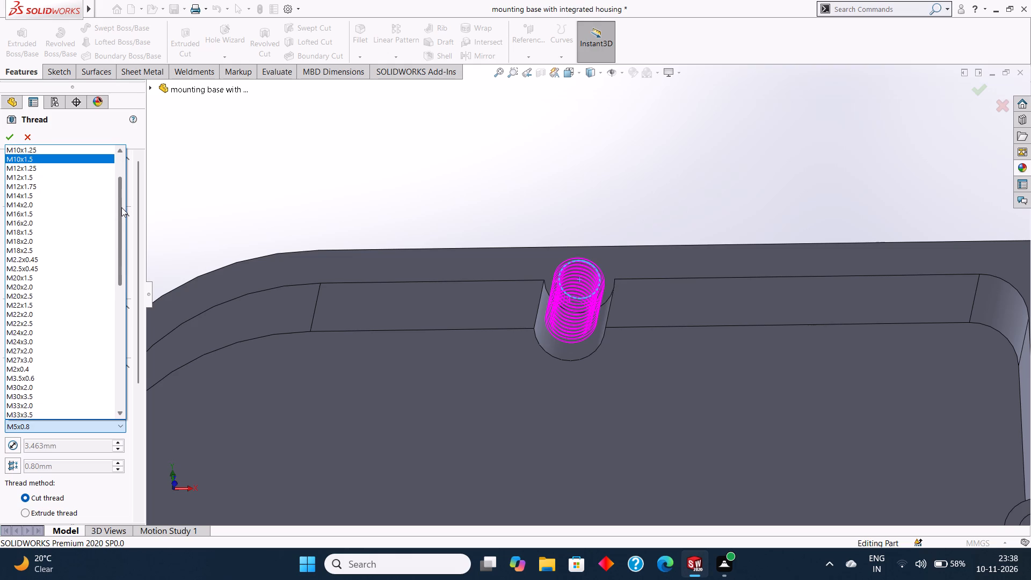
drag(121, 207, 121, 215)
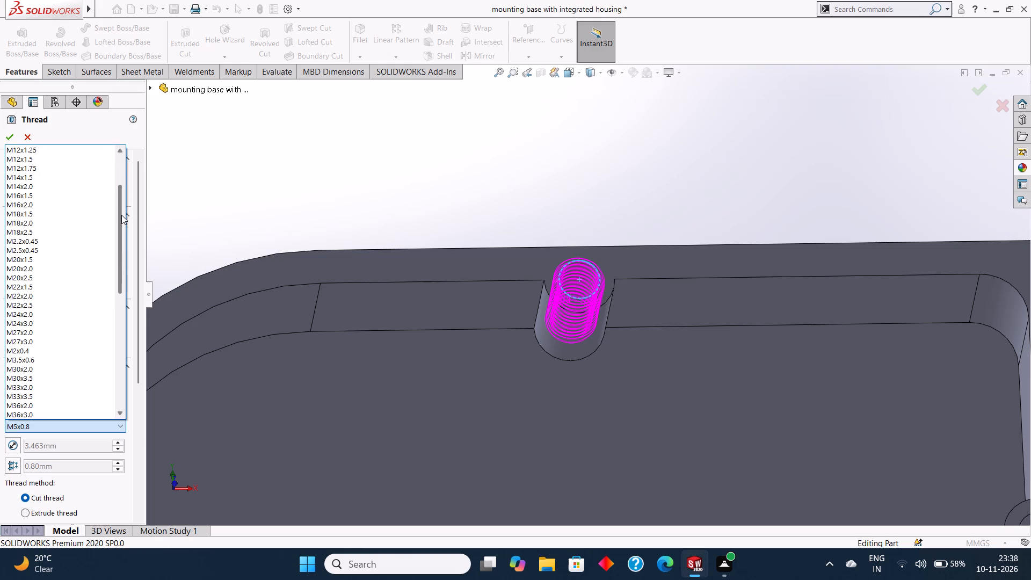
drag(121, 215, 121, 222)
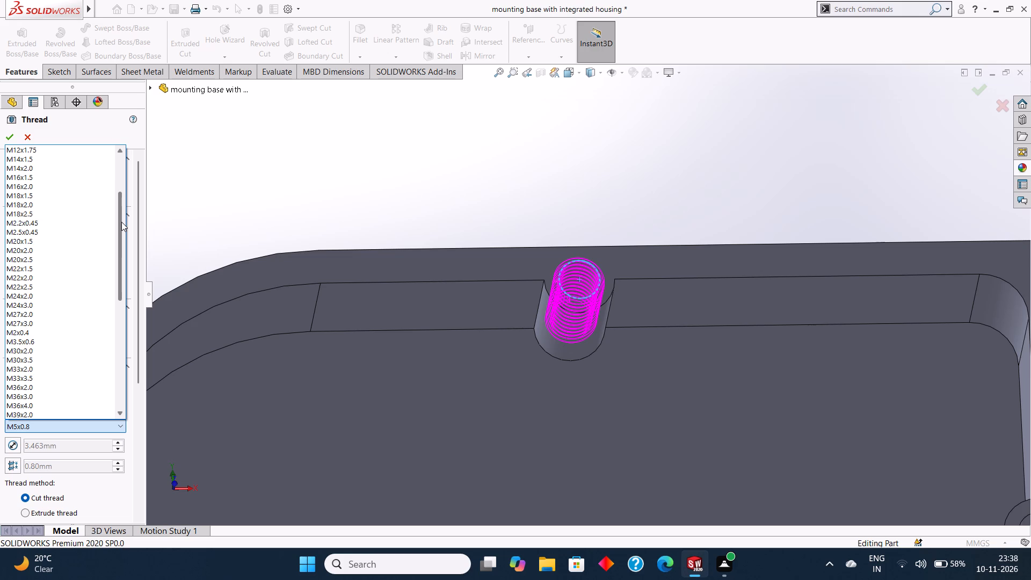
drag(121, 222, 121, 231)
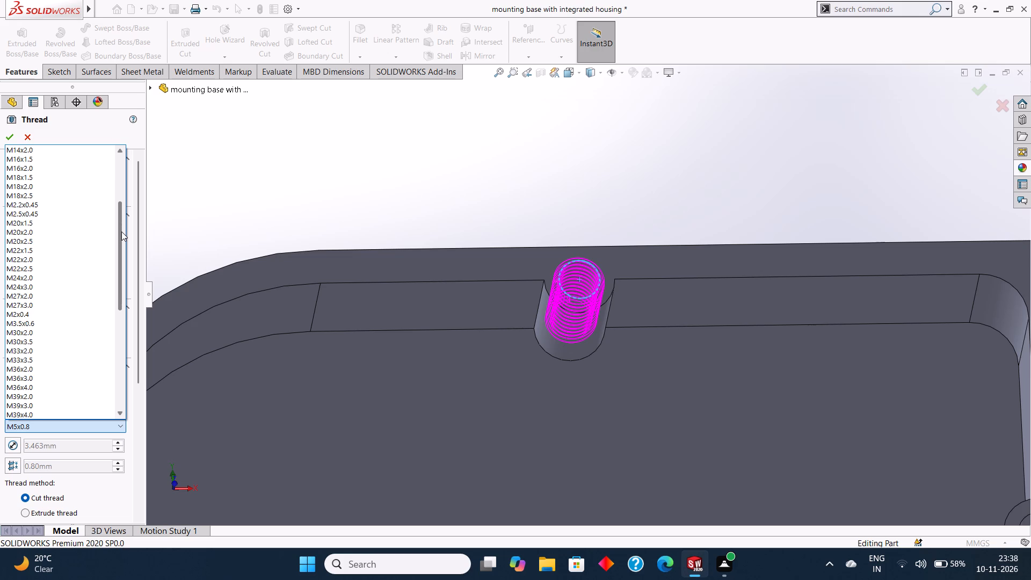
drag(121, 231, 121, 236)
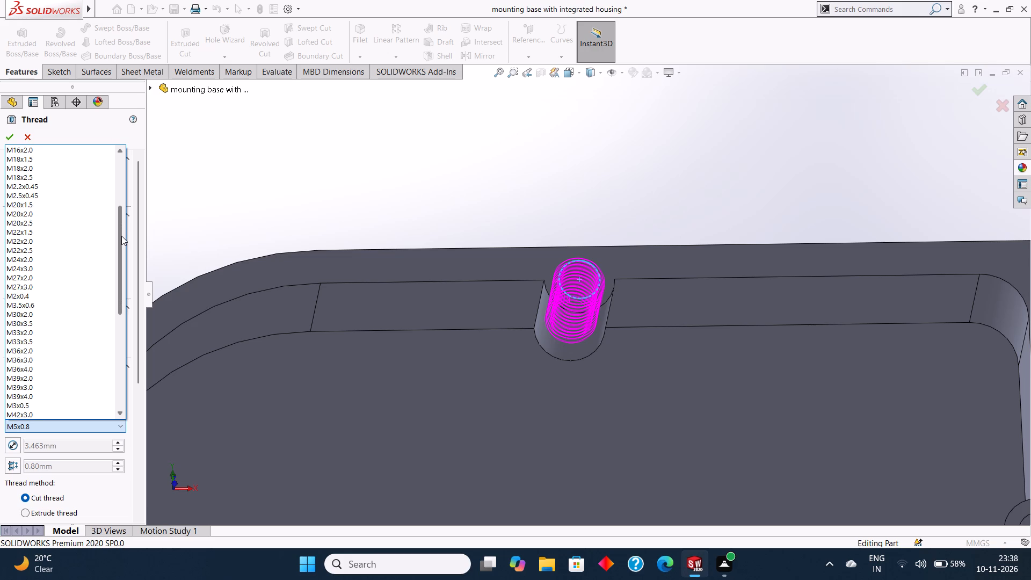
drag(121, 236, 121, 240)
drag(121, 240, 121, 247)
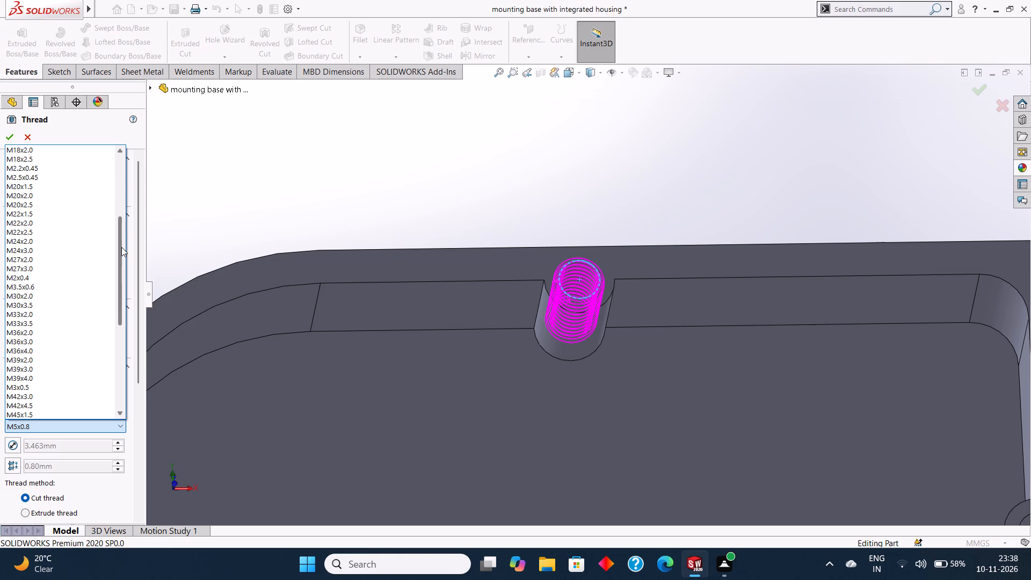
drag(121, 247, 121, 253)
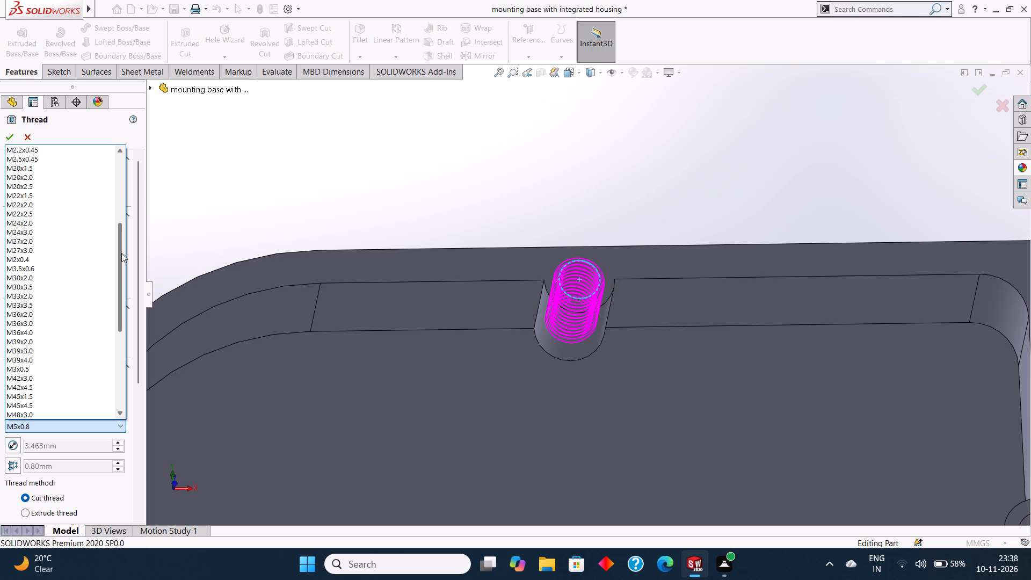
drag(121, 253, 122, 254)
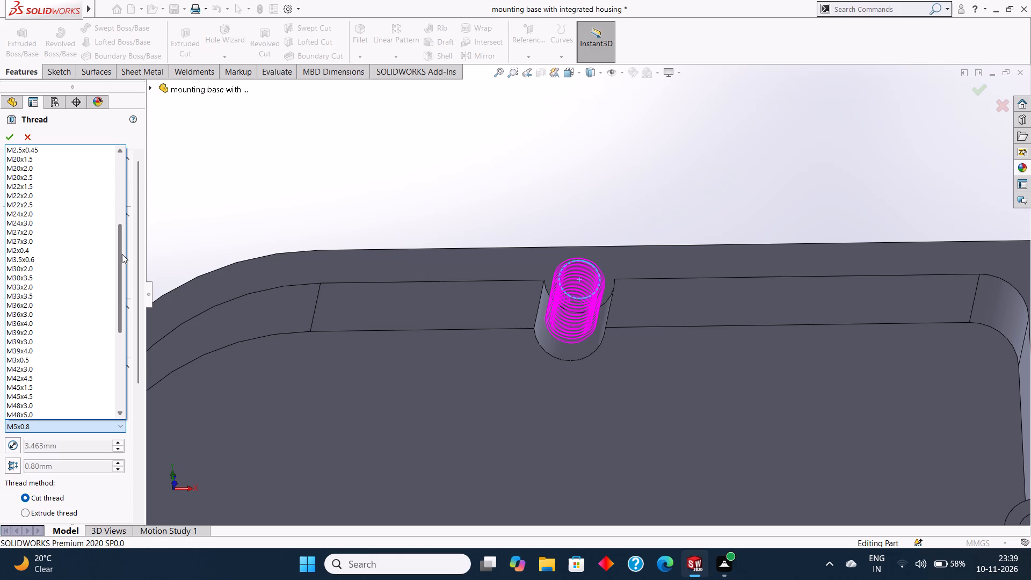
drag(122, 254, 122, 258)
drag(122, 258, 122, 262)
click(16, 401)
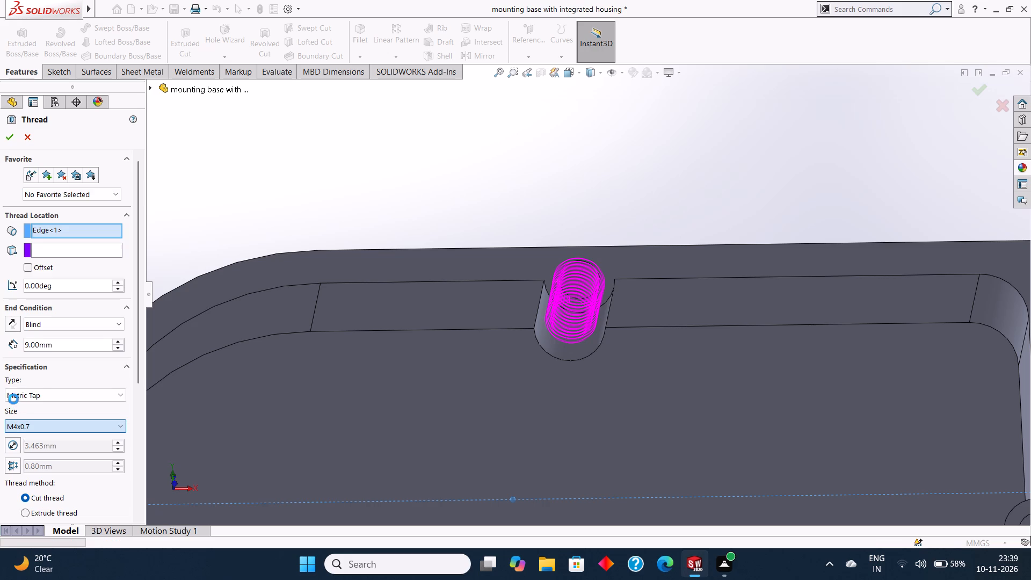
Set the blind thread depth to 6 mm and complete the cut thread in the upper long edge's notch hole.
scroll(623, 278, up, 3)
scroll(586, 243, up, 3)
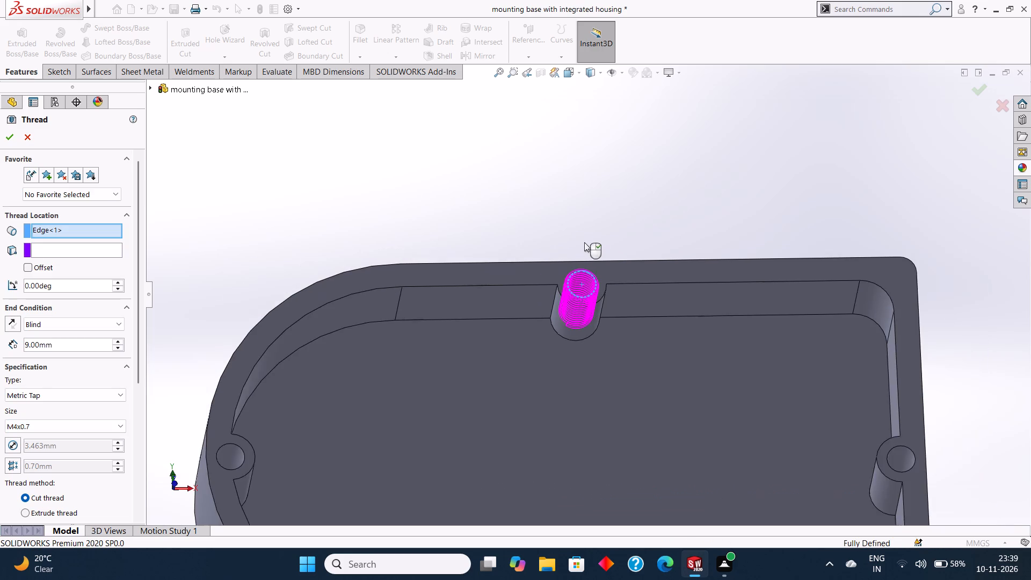
scroll(658, 251, up, 3)
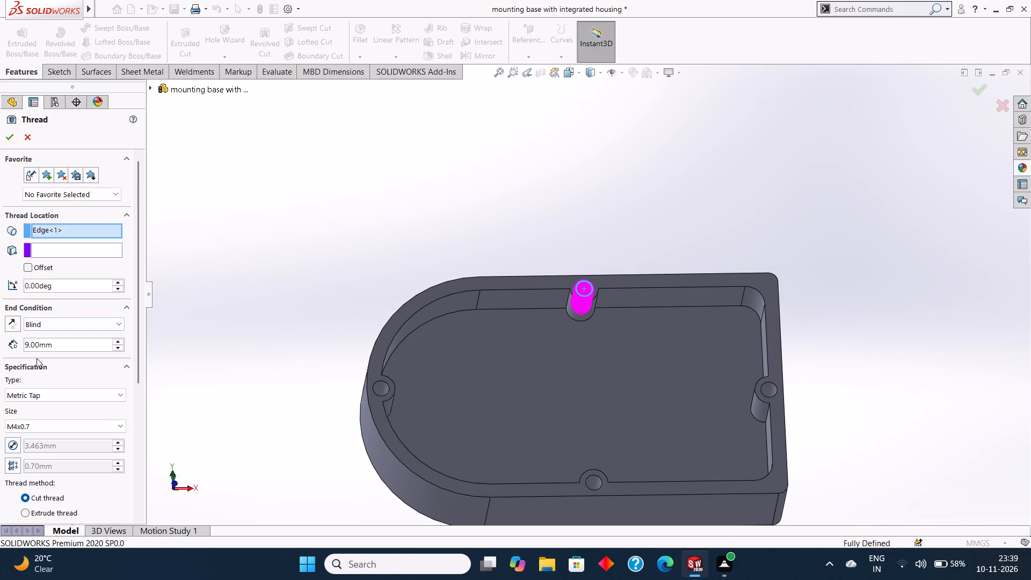
drag(139, 190, 139, 212)
click(63, 303)
drag(74, 310, 20, 309)
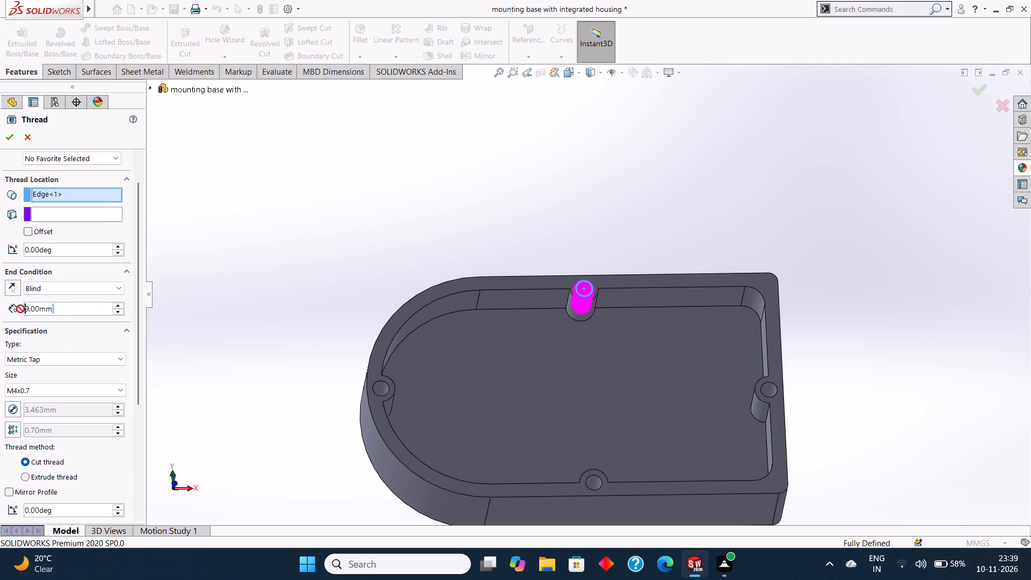
drag(20, 309, 12, 308)
click(80, 310)
drag(74, 306, 17, 305)
key(BackSpace)
key(6)
key(Return)
middle_drag(710, 174, 712, 134)
middle_drag(732, 186, 714, 158)
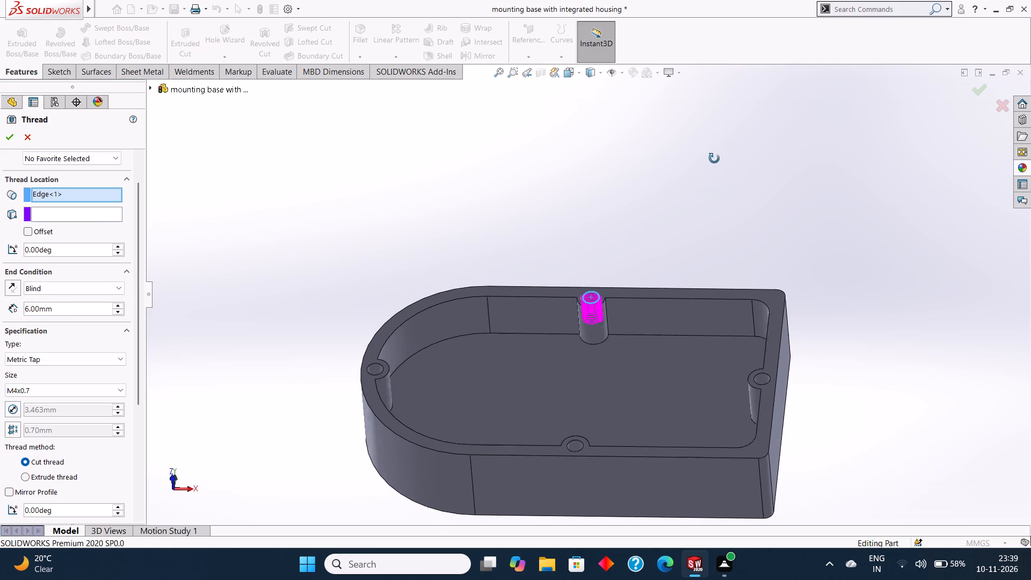
middle_drag(714, 158, 714, 156)
click(6, 134)
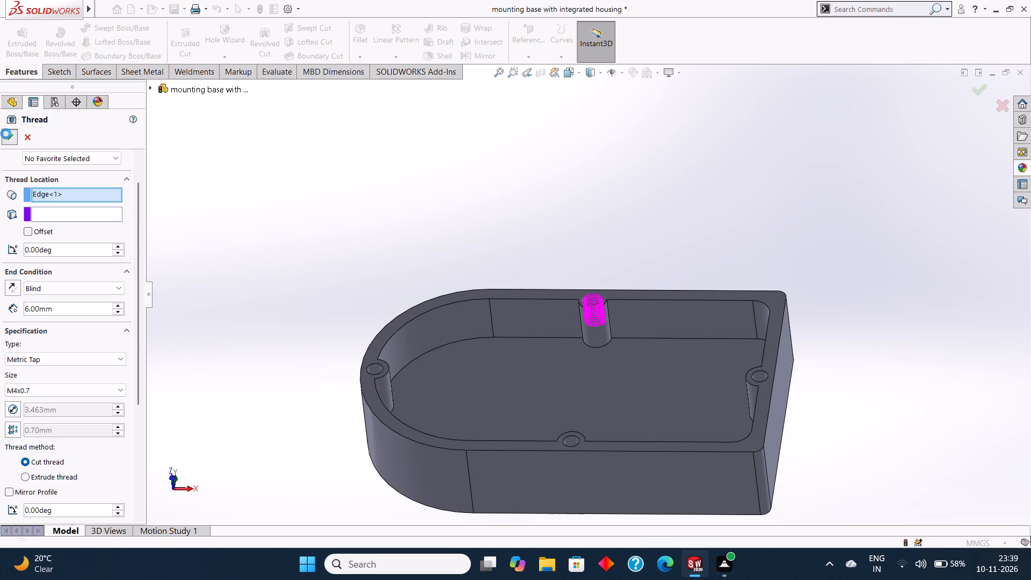
click(535, 170)
middle_drag(547, 170, 564, 198)
scroll(567, 205, up, 3)
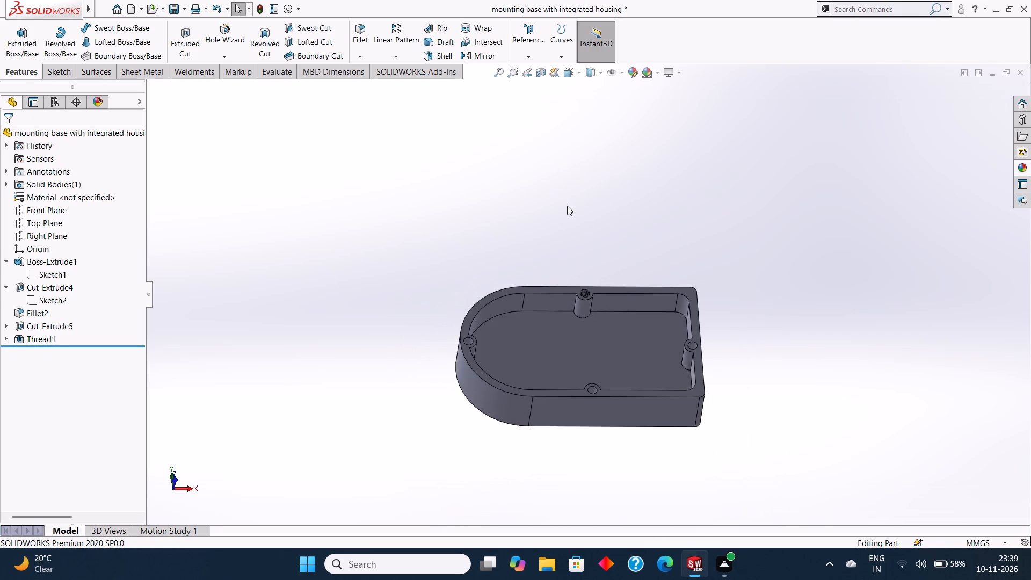
Examine the threaded hole at the upper long edge's notch and the other notch holes around the base from several angles.
middle_drag(568, 207, 562, 245)
scroll(554, 252, up, 2)
scroll(541, 317, down, 3)
middle_drag(552, 324, 552, 343)
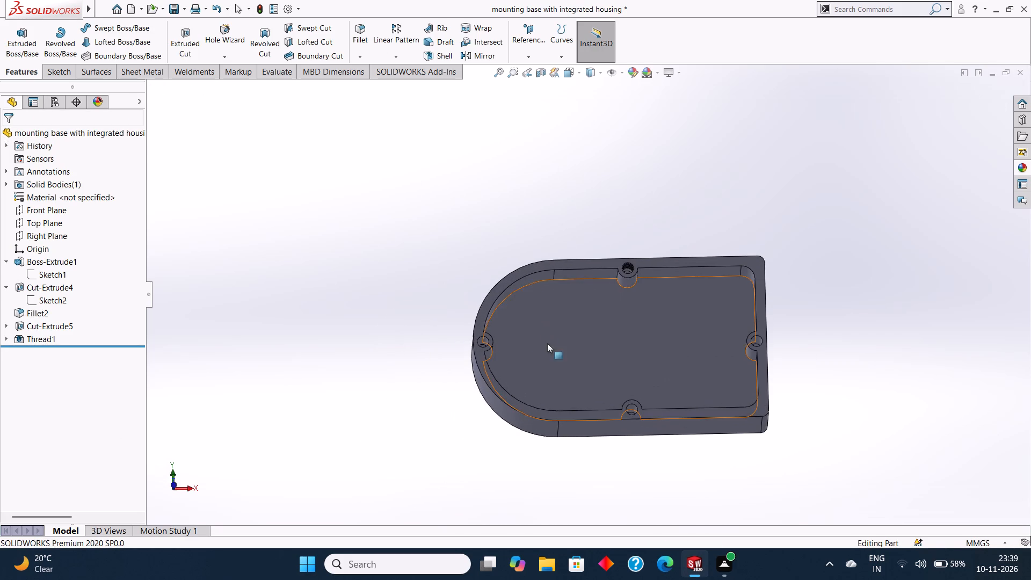
scroll(513, 346, down, 3)
scroll(584, 342, down, 1)
middle_drag(584, 342, 586, 308)
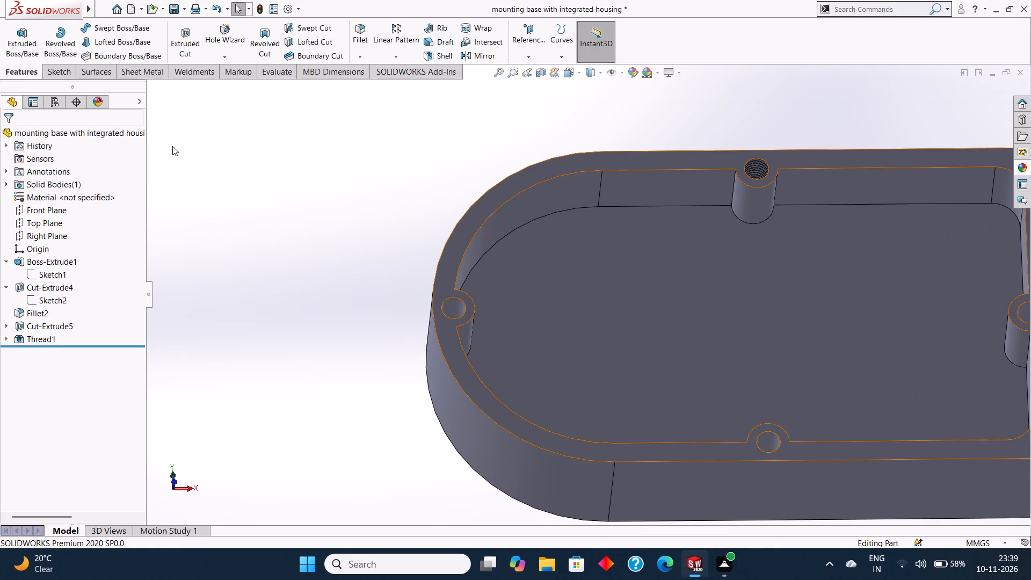
click(59, 66)
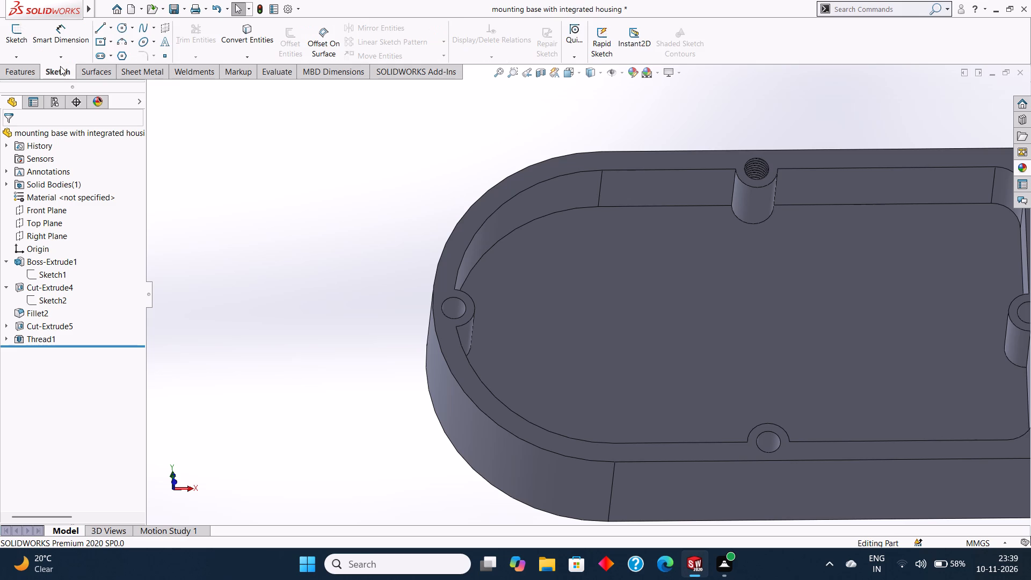
middle_drag(306, 202, 310, 243)
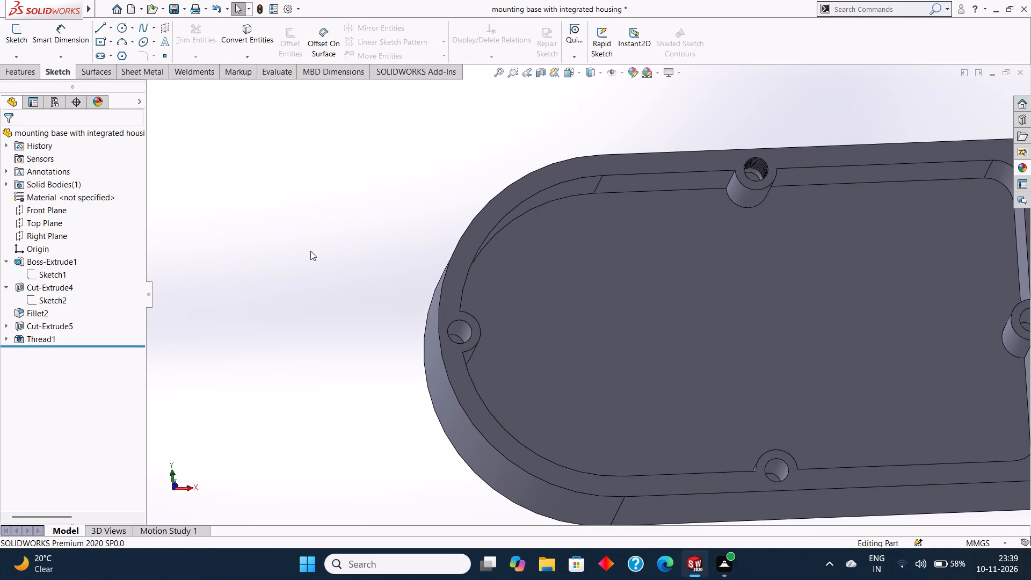
middle_drag(310, 256, 302, 240)
middle_drag(324, 237, 327, 247)
middle_drag(326, 241, 324, 200)
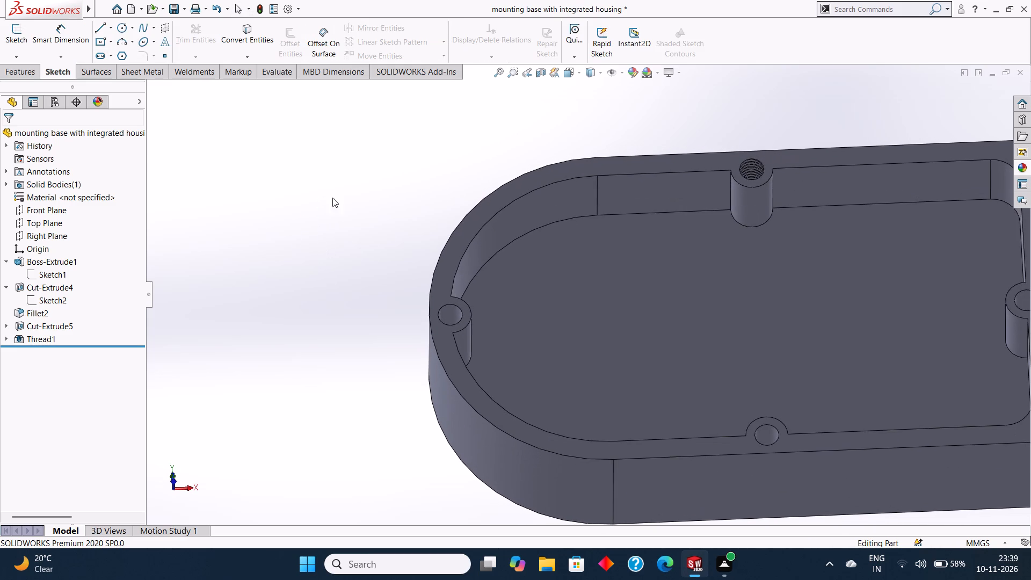
middle_drag(367, 207, 367, 186)
middle_drag(369, 192, 369, 197)
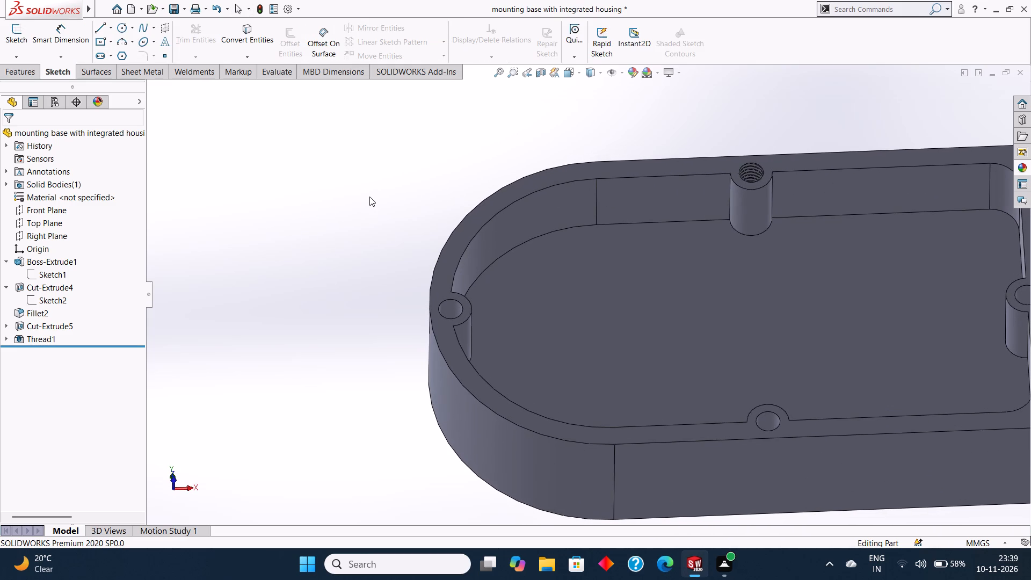
middle_drag(369, 195, 369, 189)
middle_drag(373, 204, 369, 242)
middle_drag(368, 238, 366, 260)
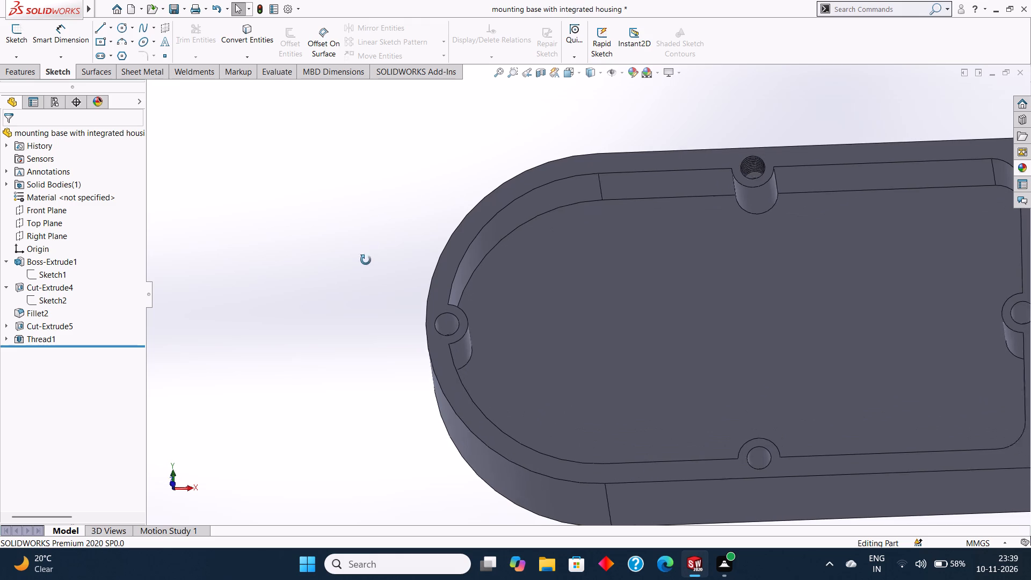
middle_drag(366, 260, 366, 269)
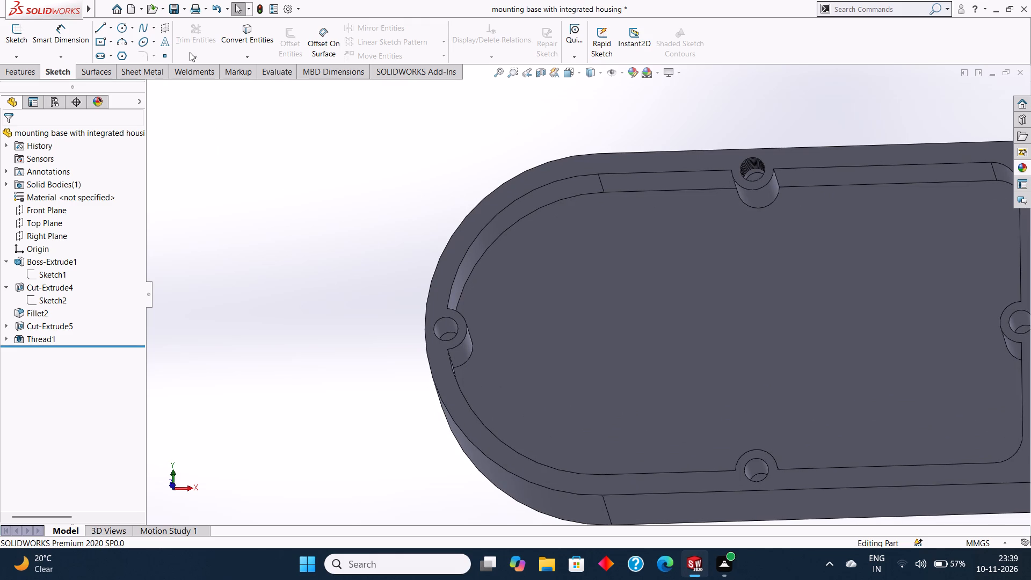
middle_drag(223, 131, 223, 127)
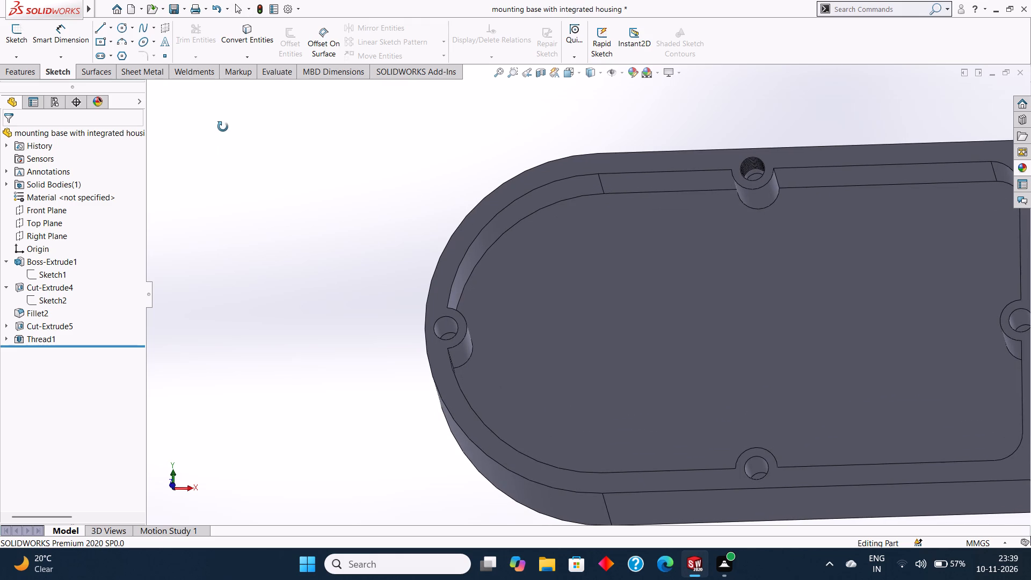
middle_drag(223, 127, 223, 126)
middle_drag(237, 147, 238, 142)
middle_drag(244, 153, 251, 169)
middle_drag(260, 182, 265, 169)
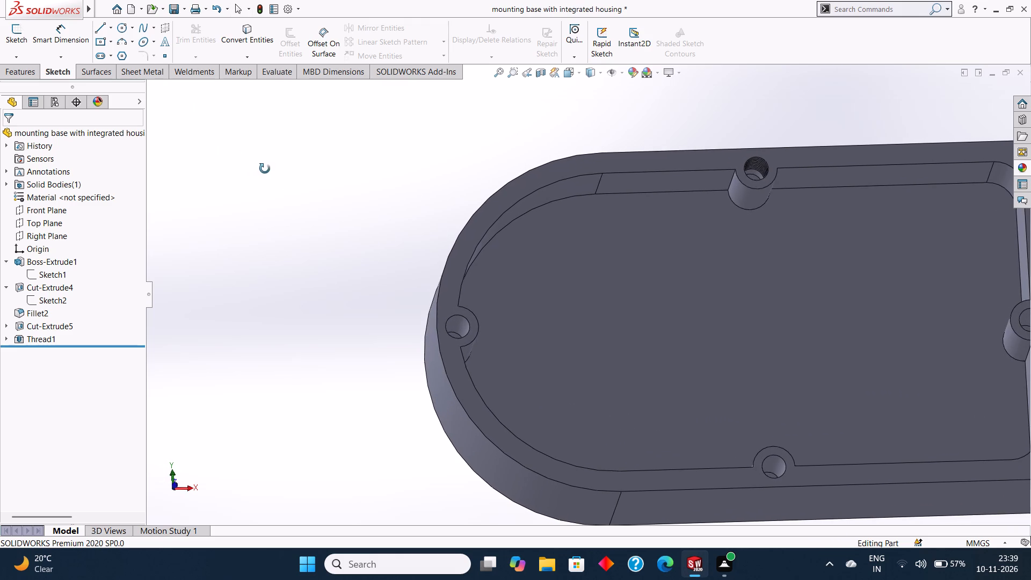
middle_drag(265, 169, 265, 168)
middle_drag(265, 168, 274, 172)
middle_drag(274, 172, 274, 176)
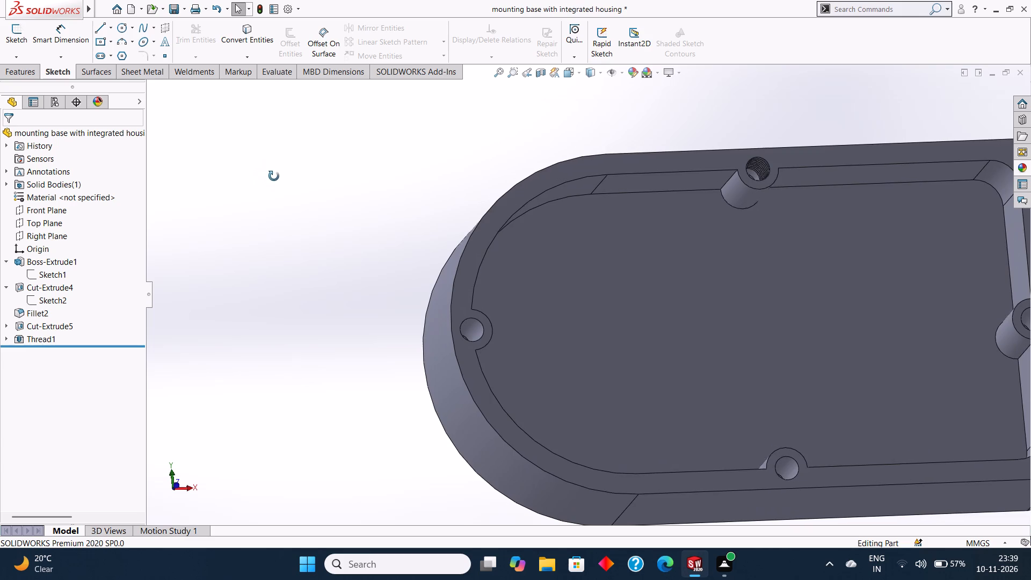
middle_drag(274, 176, 275, 181)
middle_drag(275, 181, 275, 195)
middle_drag(275, 195, 272, 177)
middle_drag(286, 184, 284, 178)
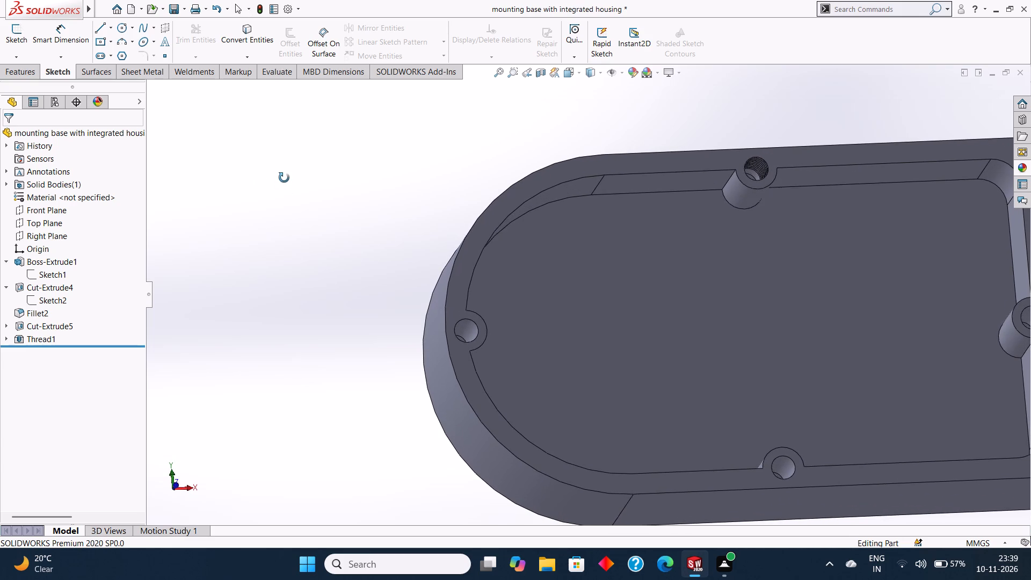
middle_drag(284, 178, 284, 177)
middle_drag(292, 191, 282, 174)
middle_drag(285, 186, 280, 178)
middle_drag(296, 204, 290, 186)
scroll(290, 186, up, 1)
middle_drag(296, 187, 300, 198)
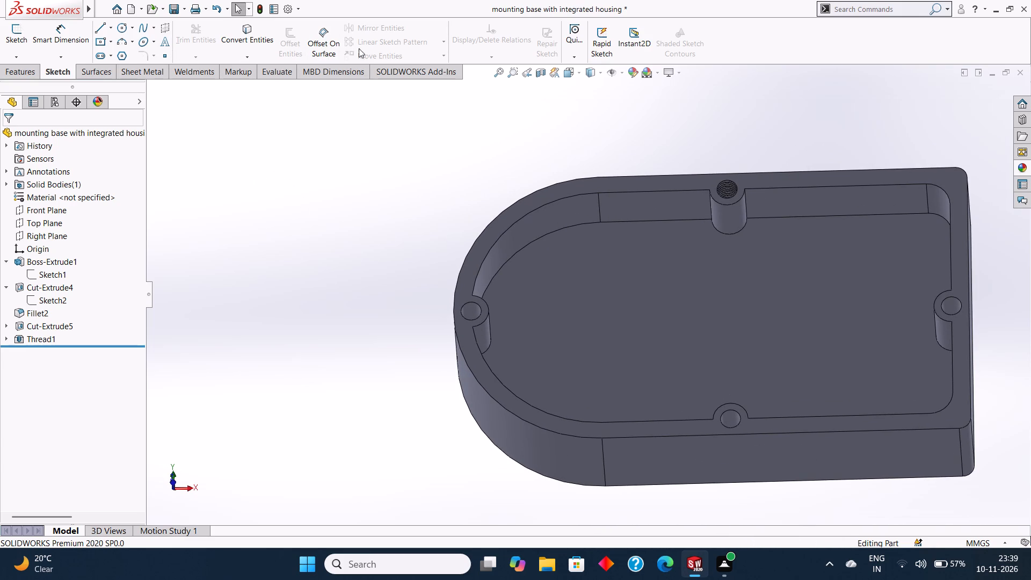
middle_drag(372, 128, 370, 122)
middle_click(373, 129)
scroll(372, 129, up, 1)
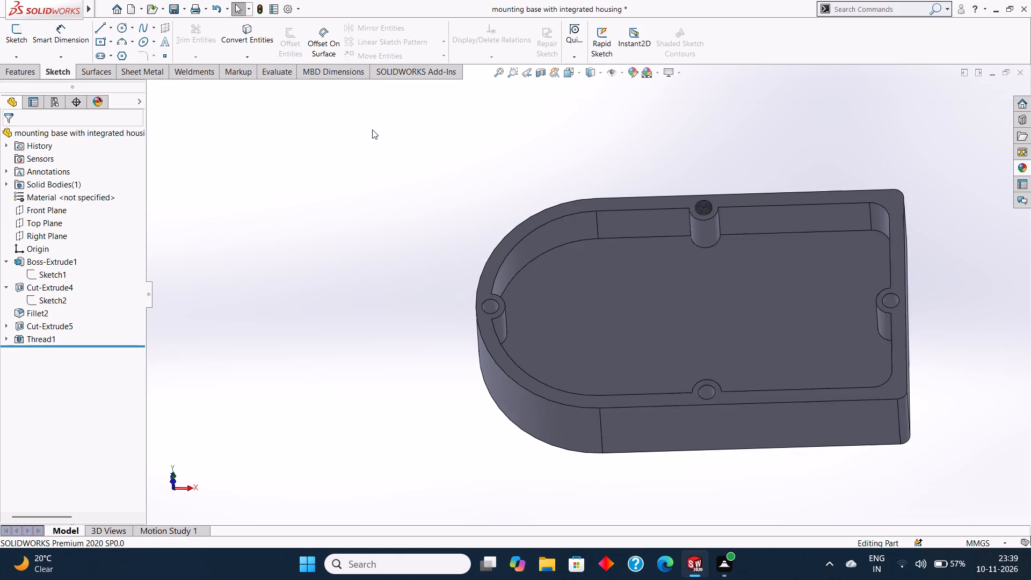
scroll(372, 129, up, 1)
middle_drag(407, 133, 416, 141)
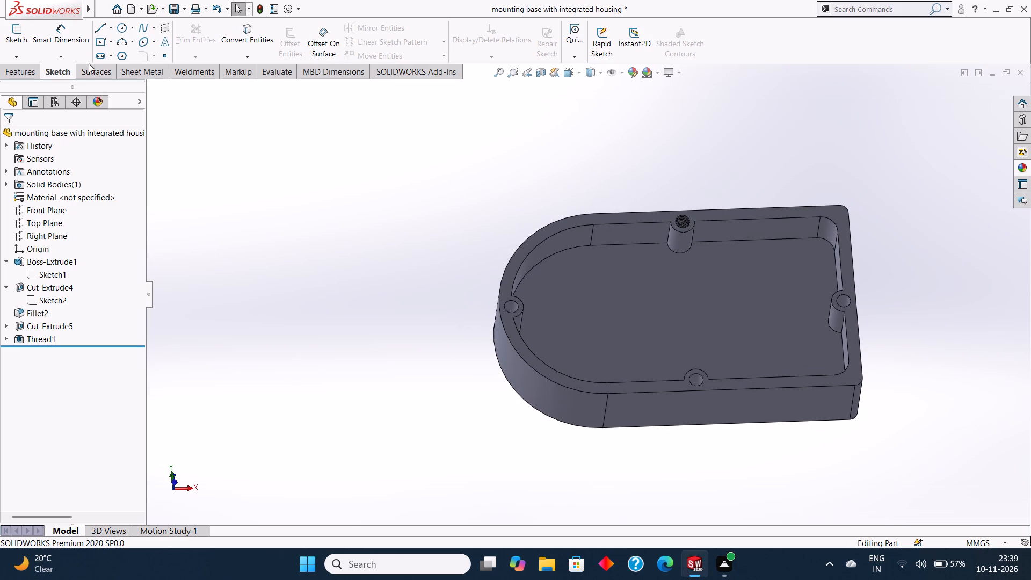
Start a Thread feature on the top circular edge of the hole at the curved end's notch.
click(20, 69)
click(60, 71)
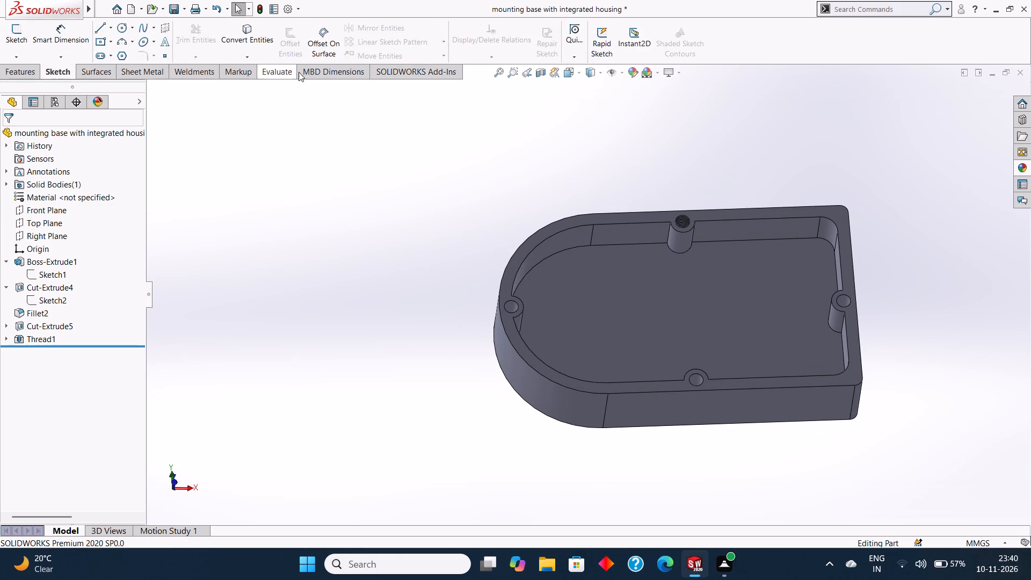
click(18, 75)
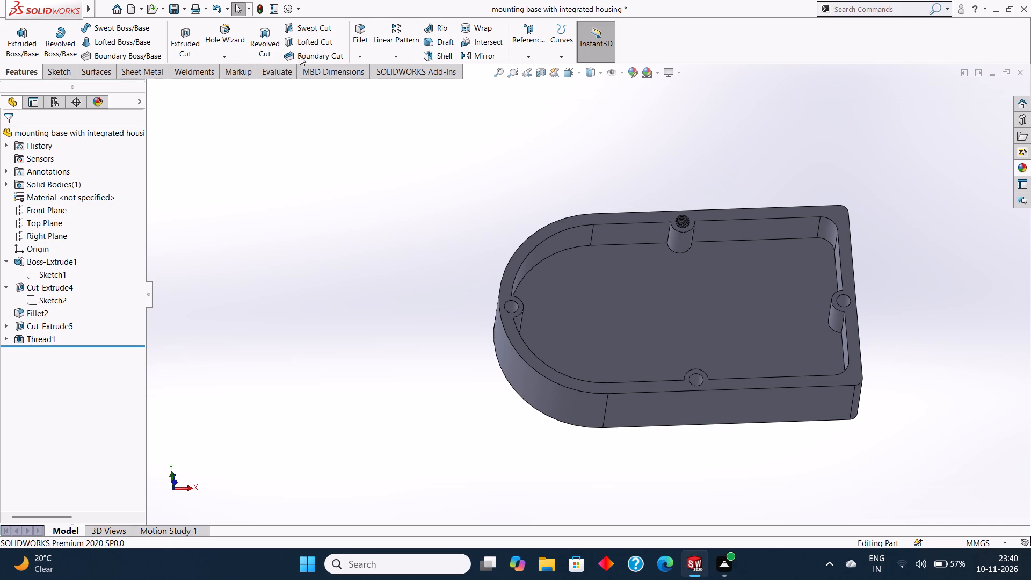
click(217, 57)
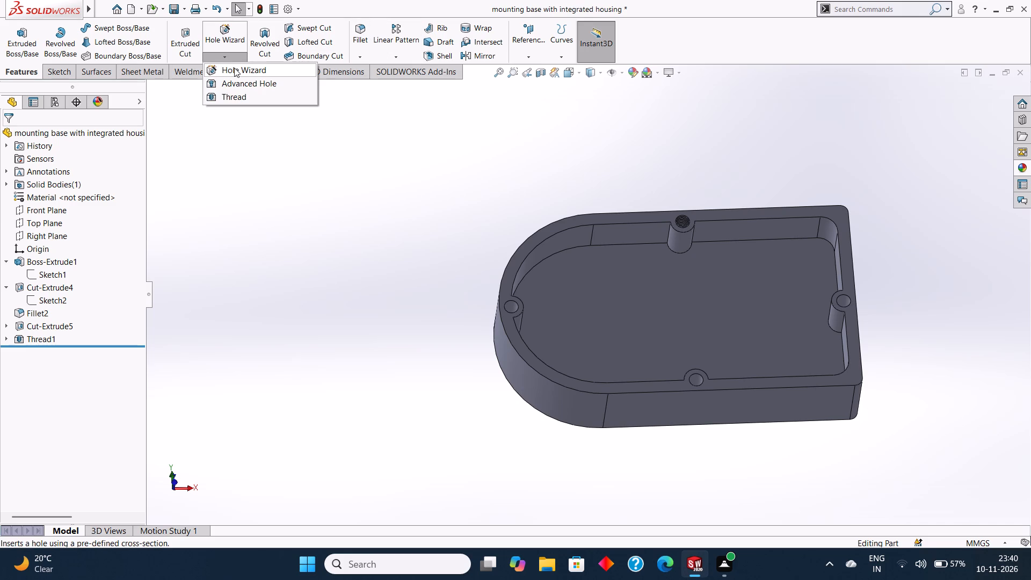
click(229, 101)
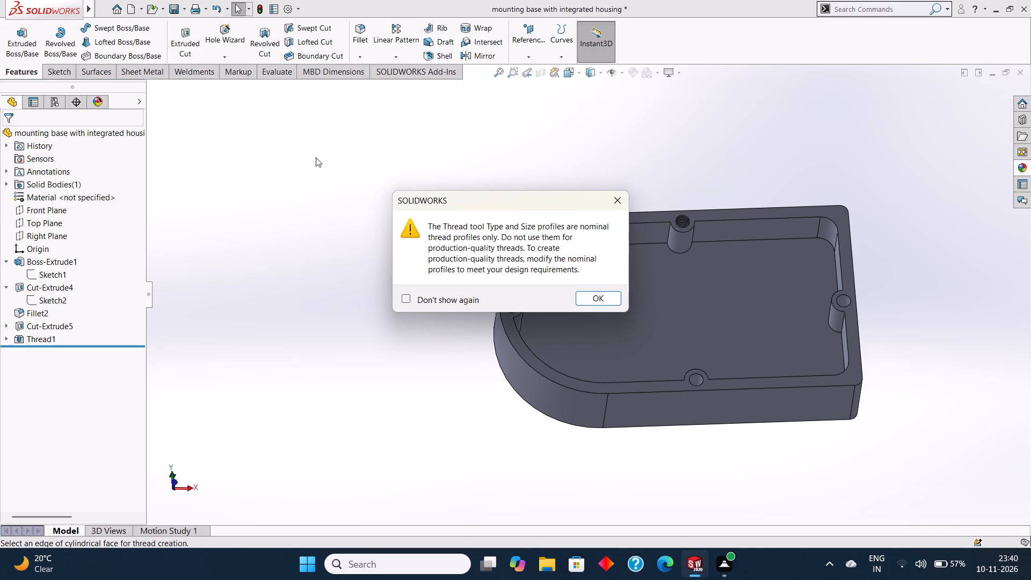
click(578, 291)
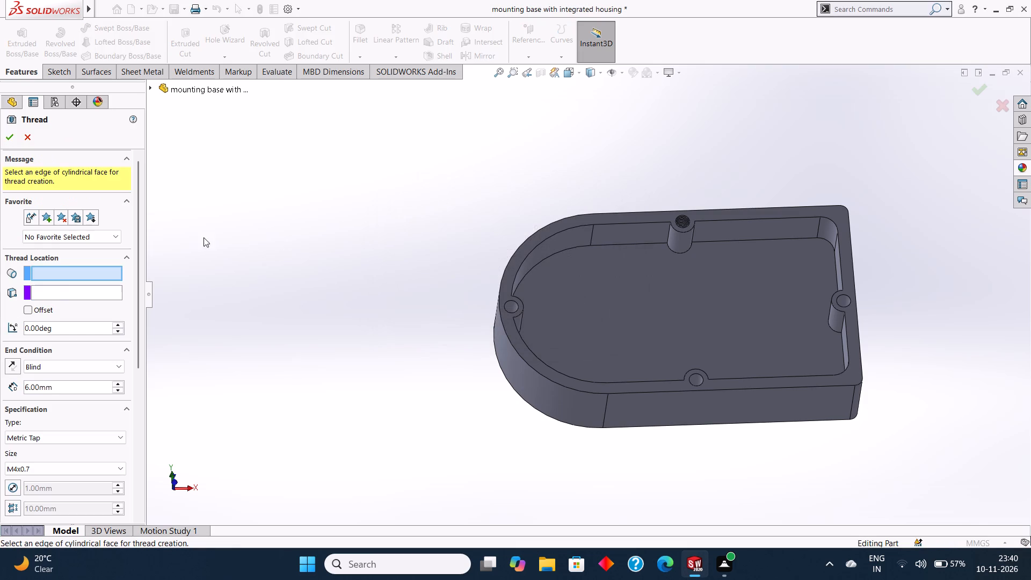
drag(137, 205, 137, 233)
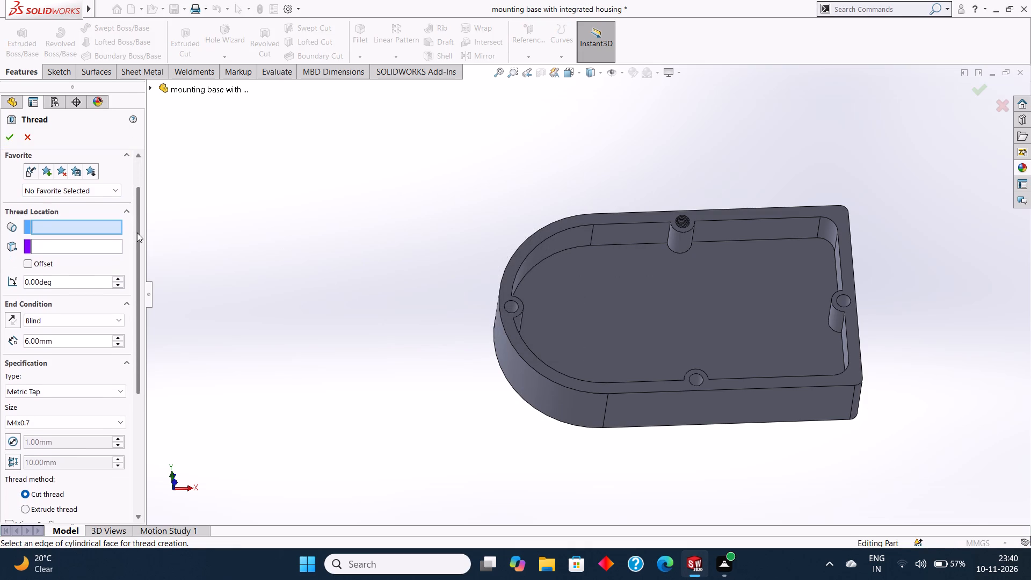
drag(137, 233, 137, 237)
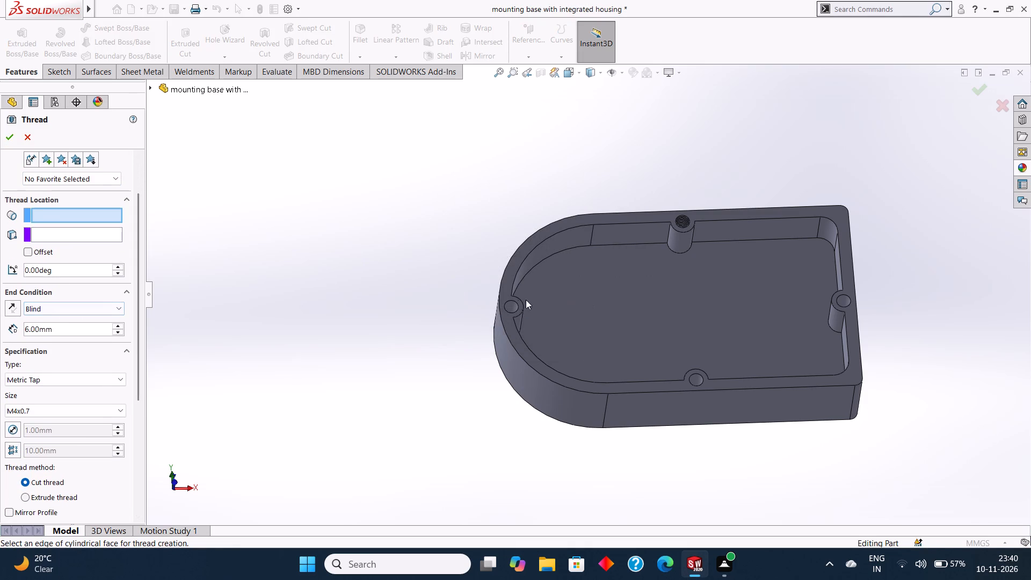
middle_drag(426, 285, 419, 301)
scroll(557, 308, down, 7)
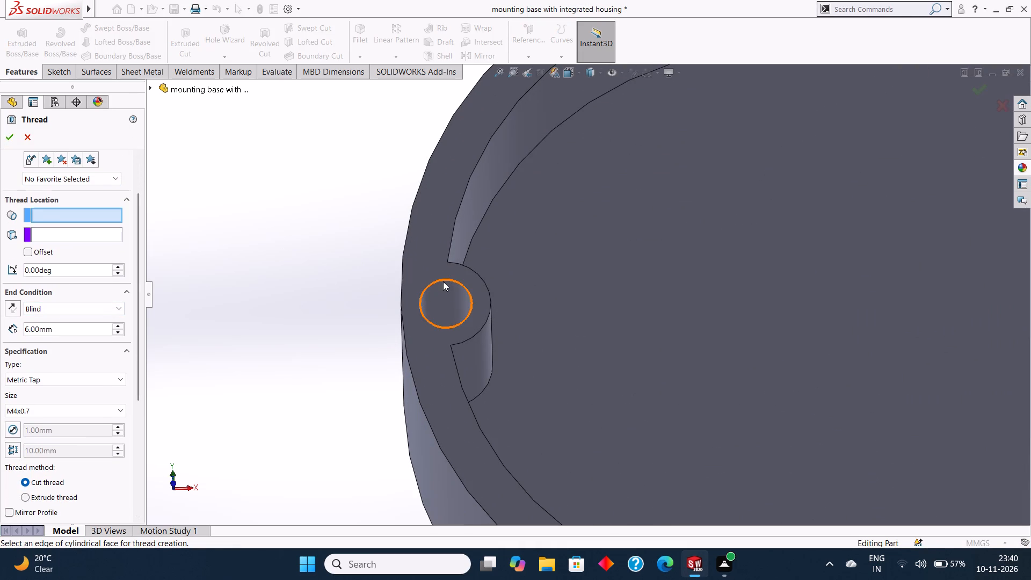
click(440, 281)
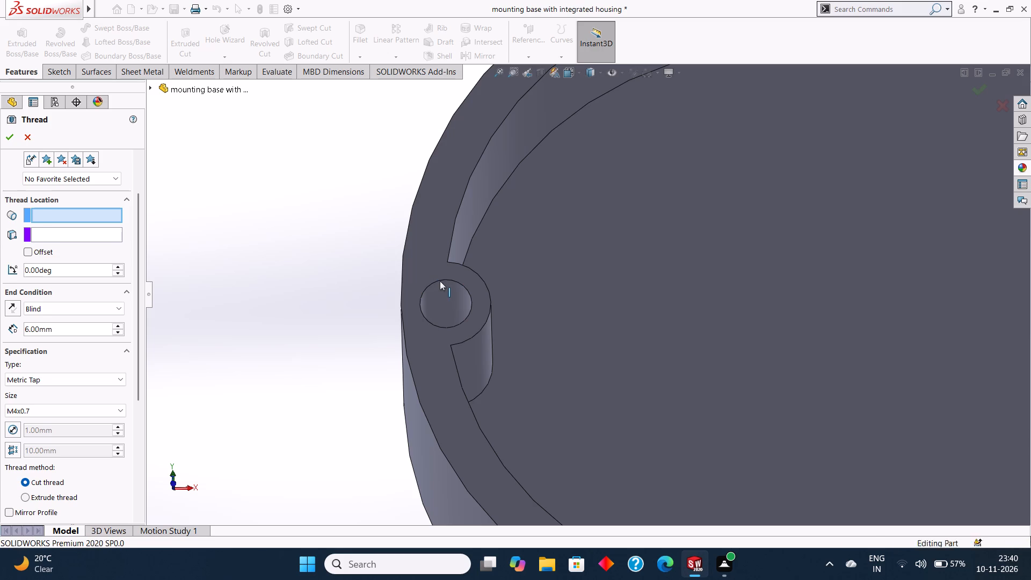
Complete the M4x0.7 metric tap cut thread with a 6 mm blind depth in the curved end's notch hole.
middle_drag(317, 250, 335, 205)
scroll(346, 215, up, 3)
middle_drag(437, 237, 430, 215)
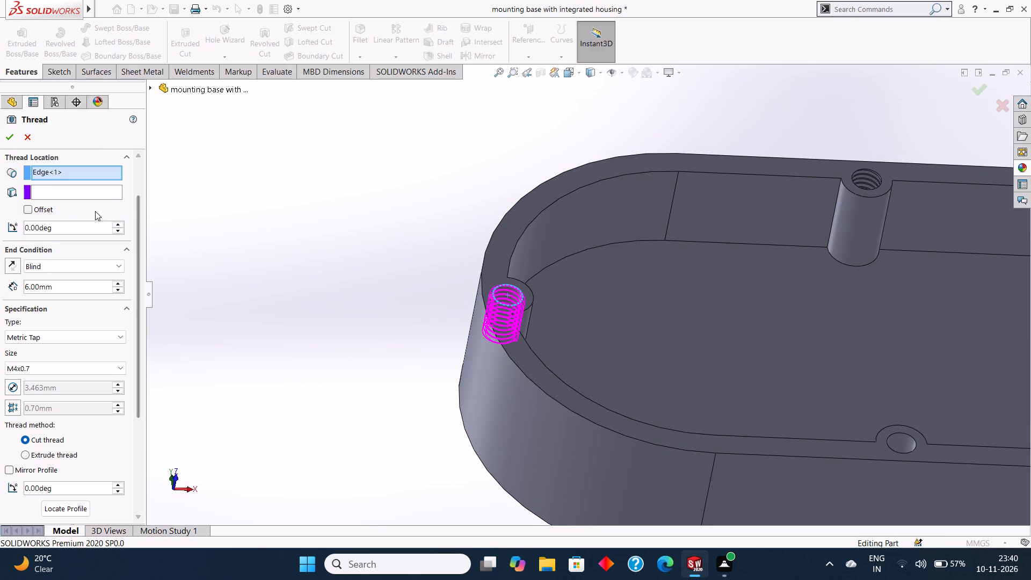
drag(135, 208, 136, 218)
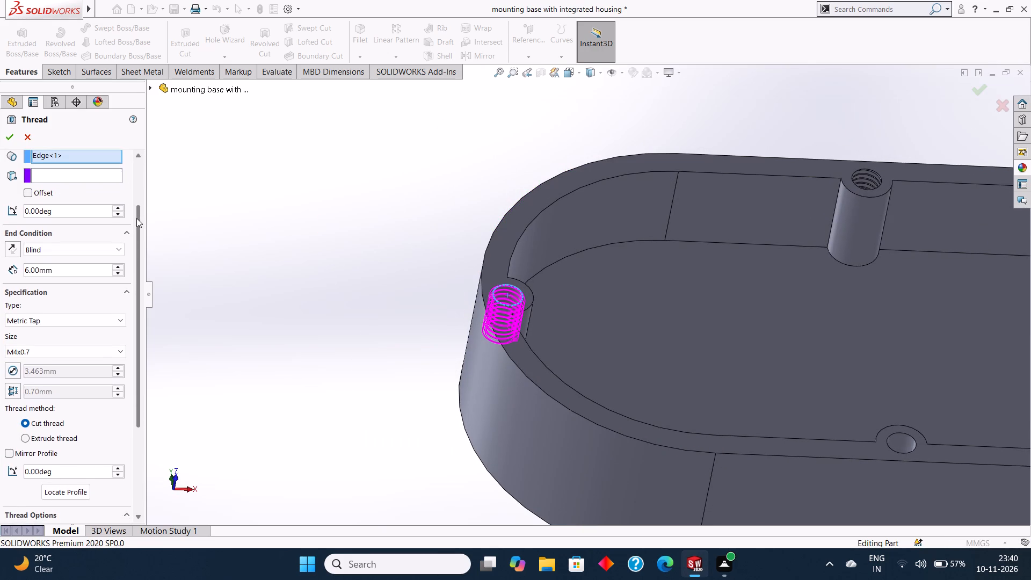
drag(136, 218, 139, 233)
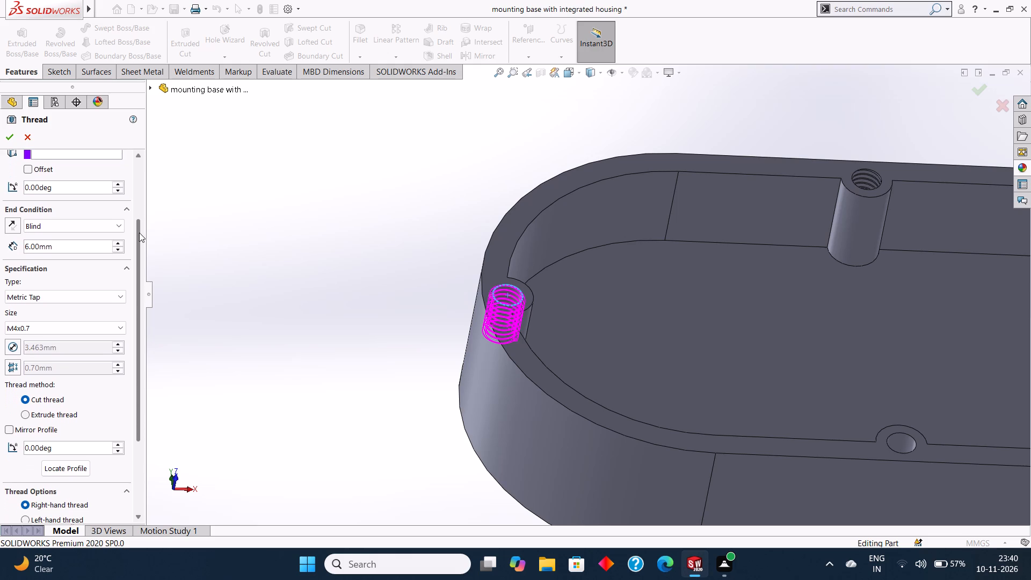
drag(139, 233, 144, 245)
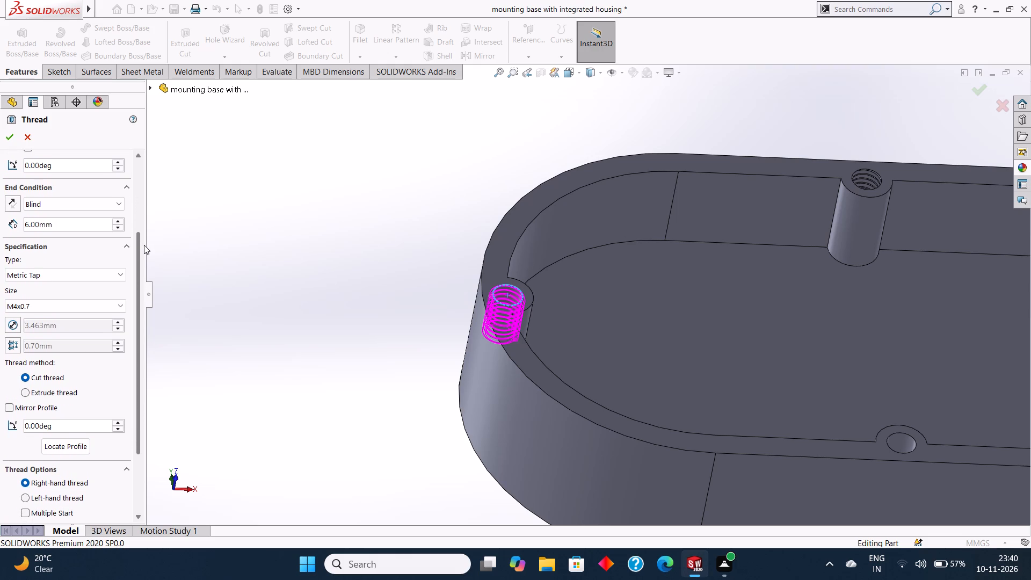
drag(144, 245, 146, 243)
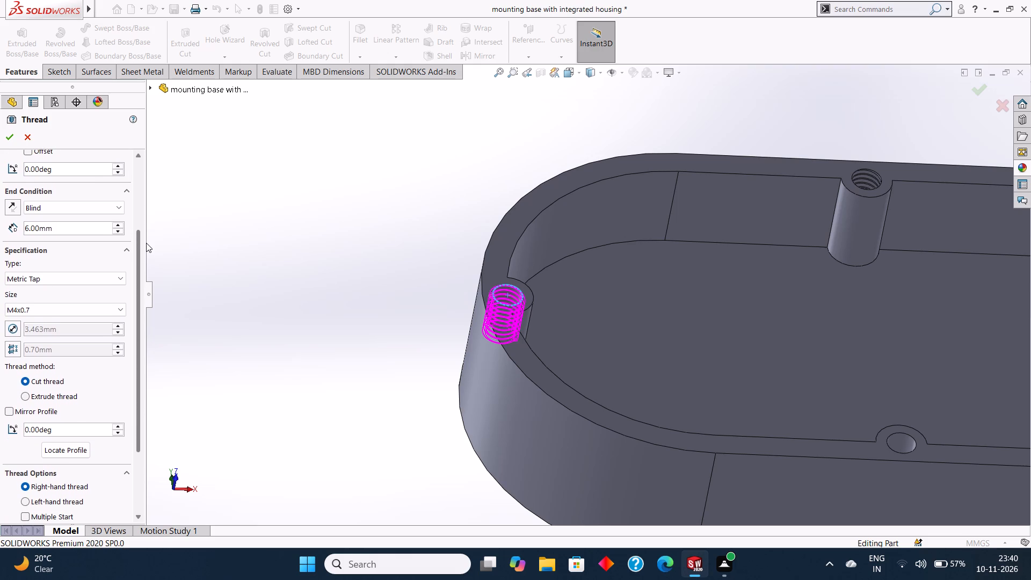
drag(146, 243, 146, 263)
click(6, 139)
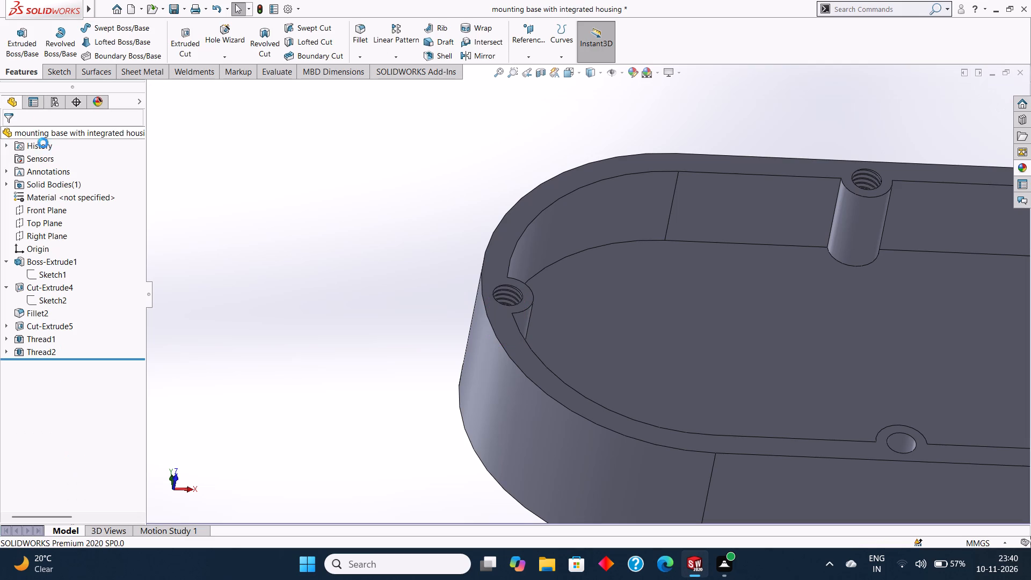
Examine the new thread at the curved end and the holes at the other notches around the base.
scroll(358, 226, up, 2)
scroll(409, 247, up, 2)
scroll(541, 271, up, 2)
scroll(635, 289, up, 1)
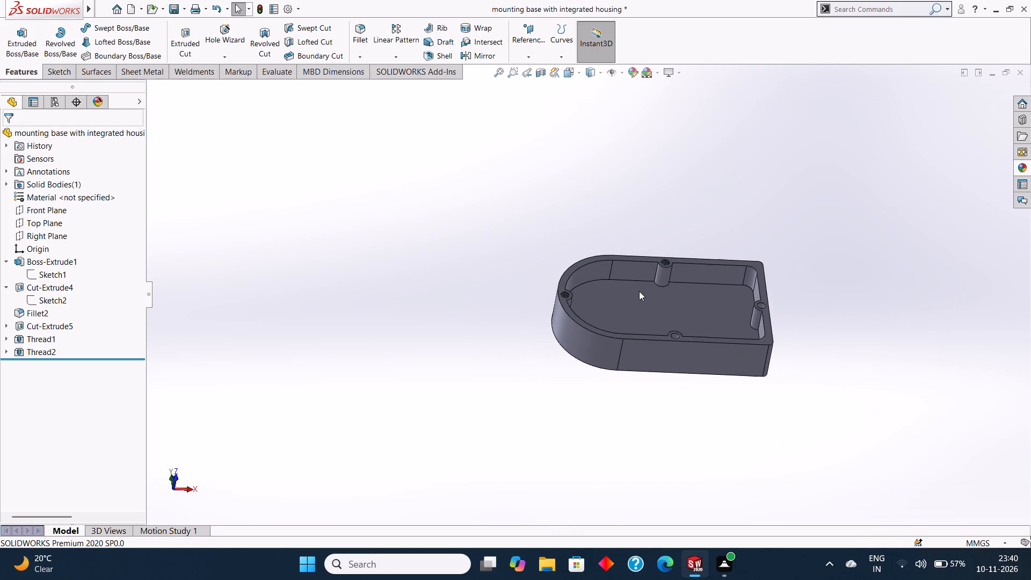
middle_drag(711, 307, 710, 331)
scroll(707, 324, up, 1)
middle_drag(706, 328, 702, 347)
scroll(691, 340, down, 3)
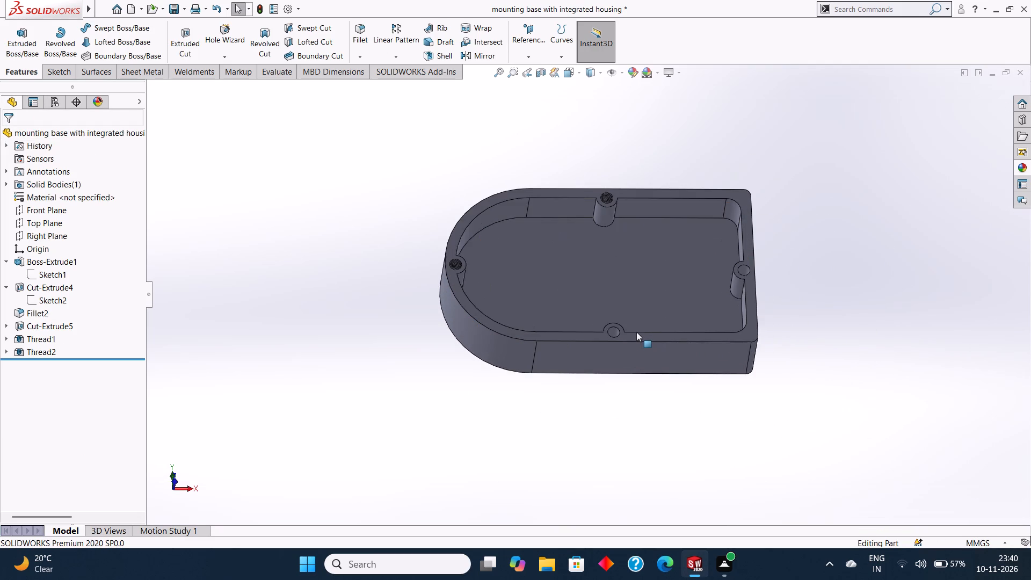
scroll(636, 332, down, 2)
middle_drag(626, 317, 627, 336)
middle_drag(627, 306, 627, 315)
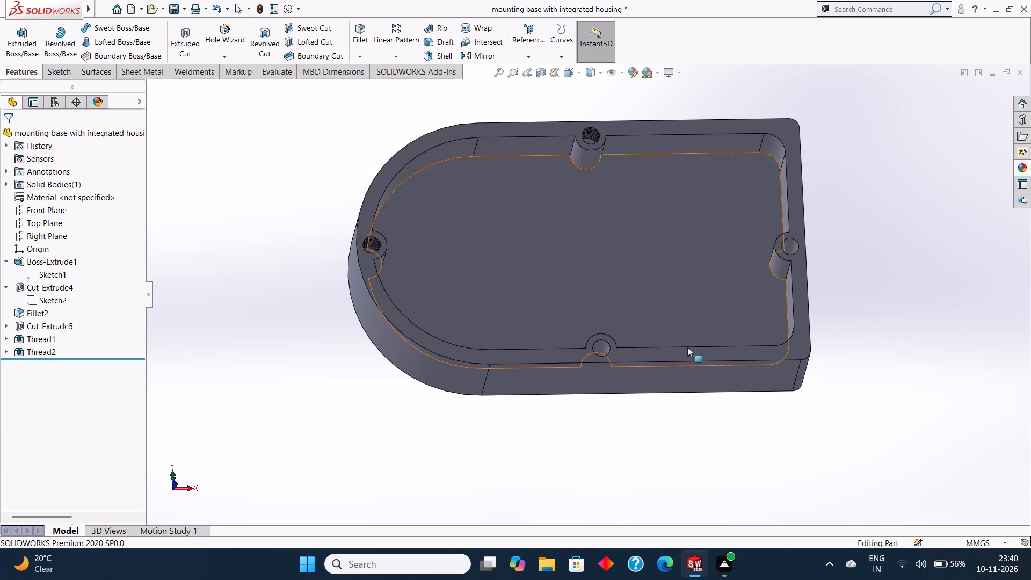
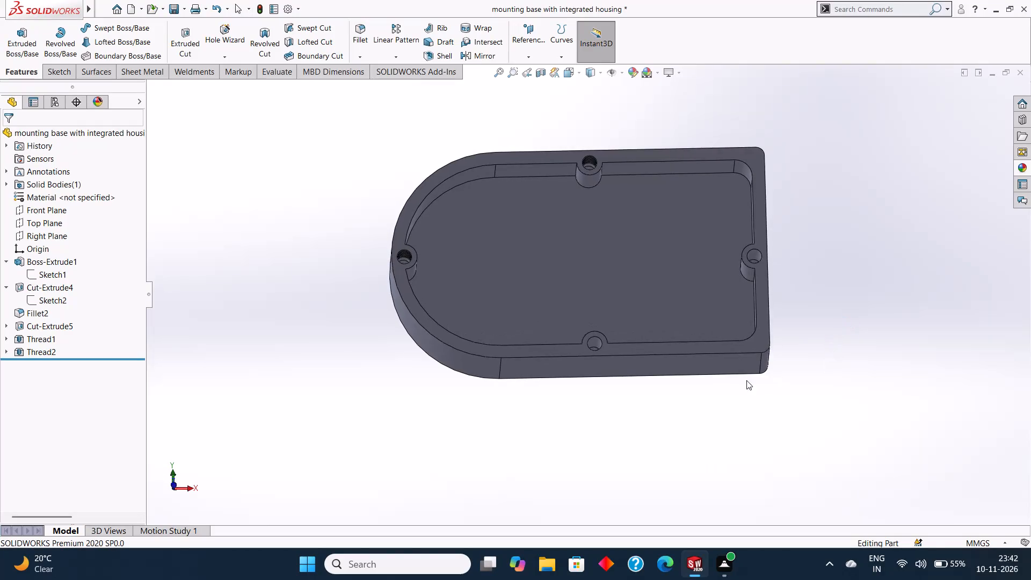
Cut a Metric Tap M4x0.7 thread, blind 6 mm deep, from the top edge of the unthreaded hole in the near long wall.
click(226, 54)
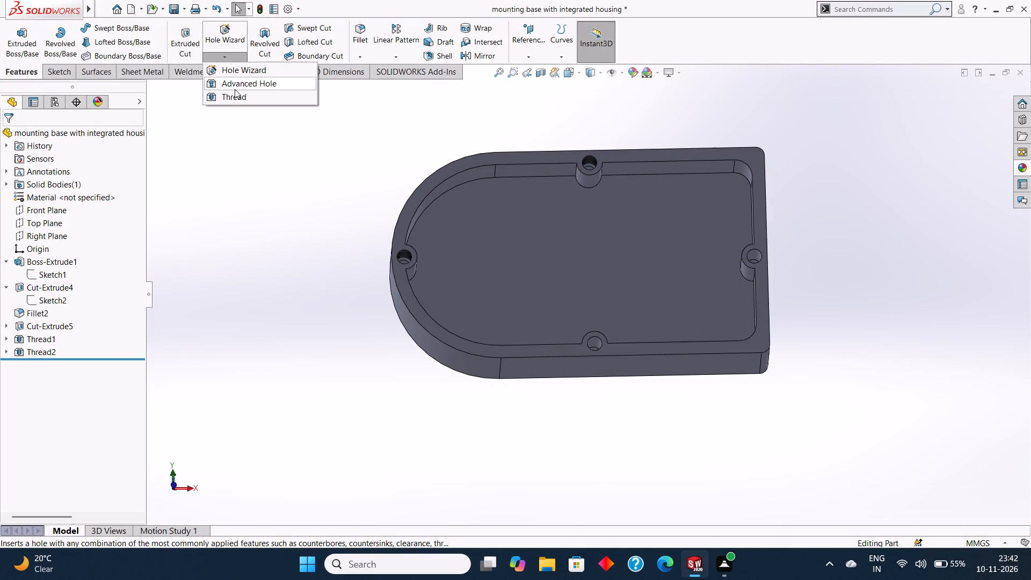
click(234, 93)
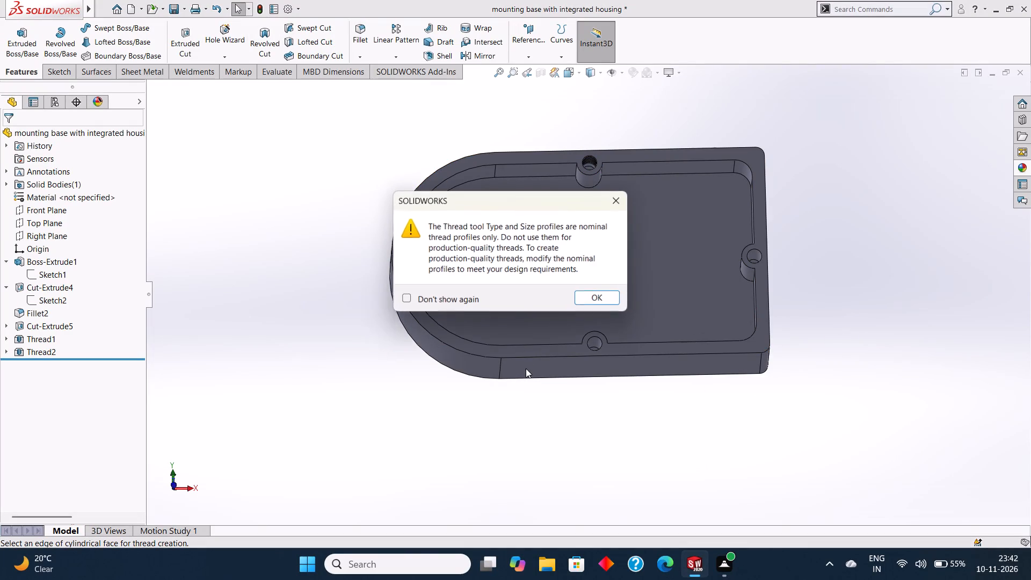
click(592, 298)
middle_drag(600, 396, 594, 390)
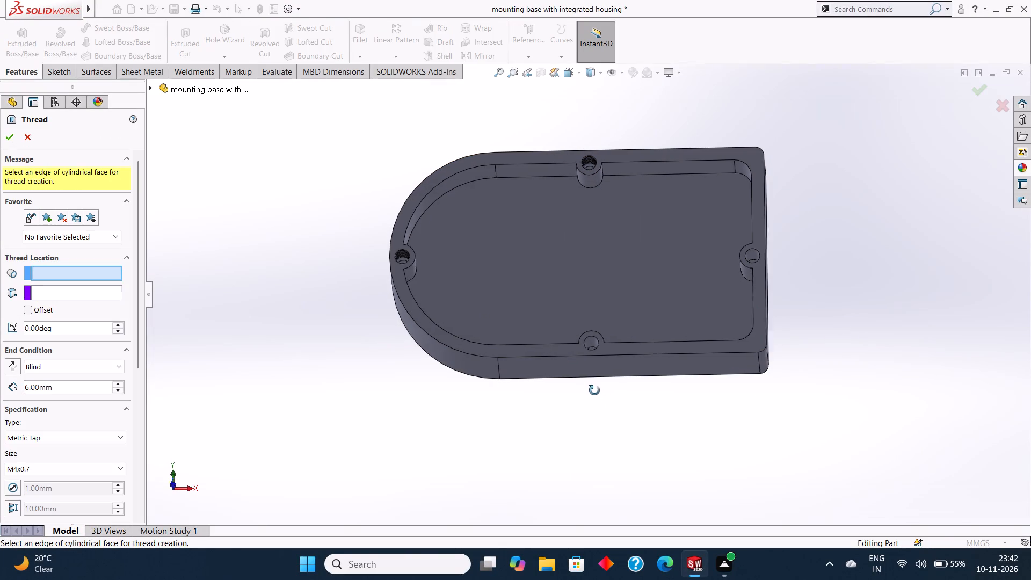
middle_drag(594, 390, 594, 374)
middle_drag(598, 382, 599, 392)
scroll(607, 349, down, 8)
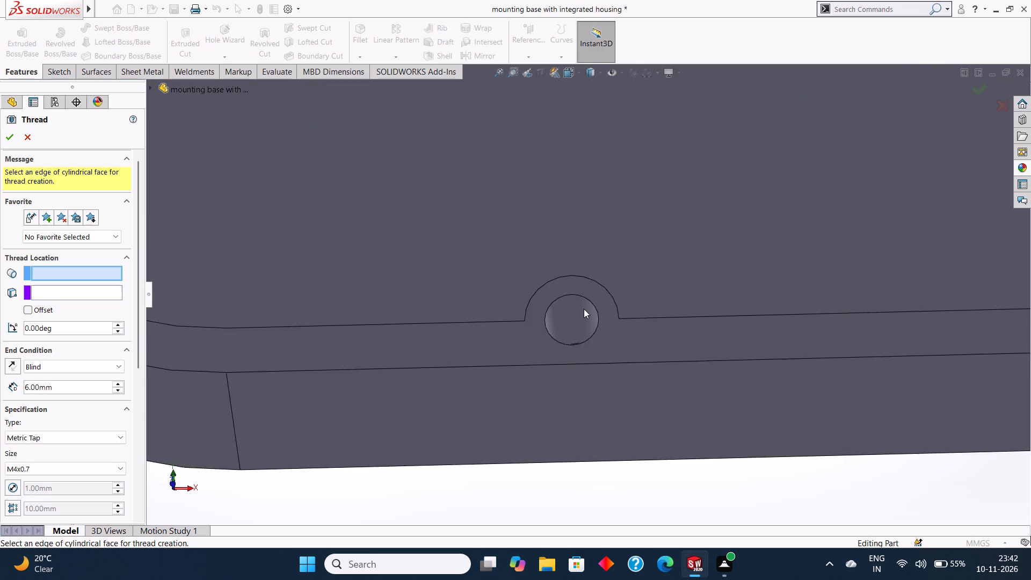
scroll(584, 309, down, 2)
click(553, 282)
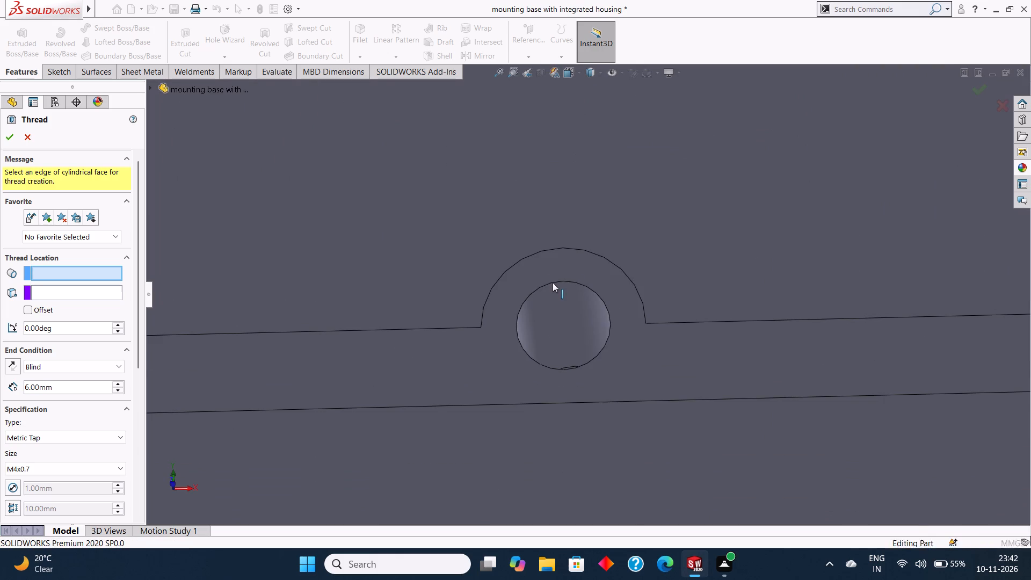
middle_drag(567, 330, 570, 299)
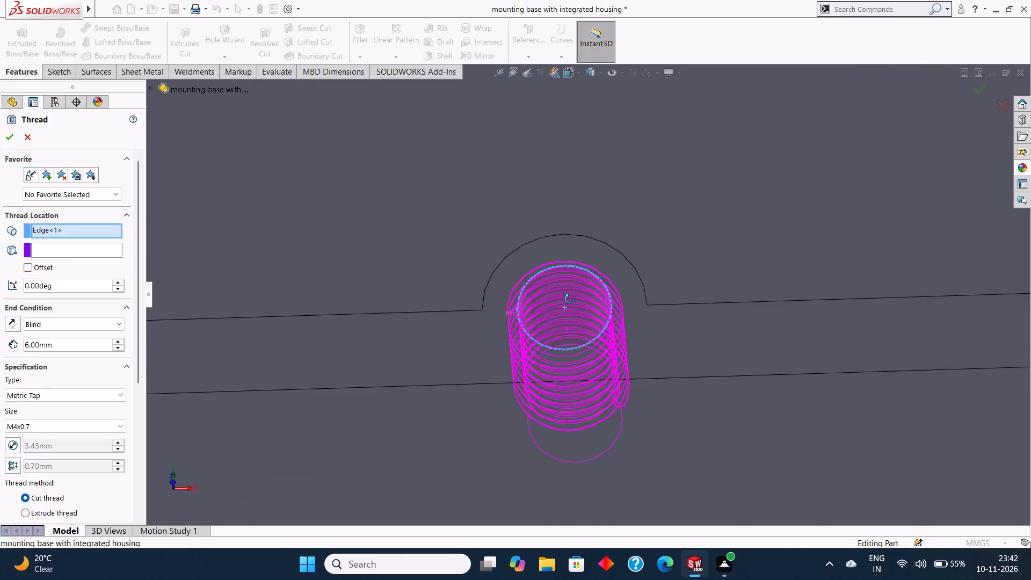
middle_drag(570, 299, 572, 270)
scroll(447, 309, up, 4)
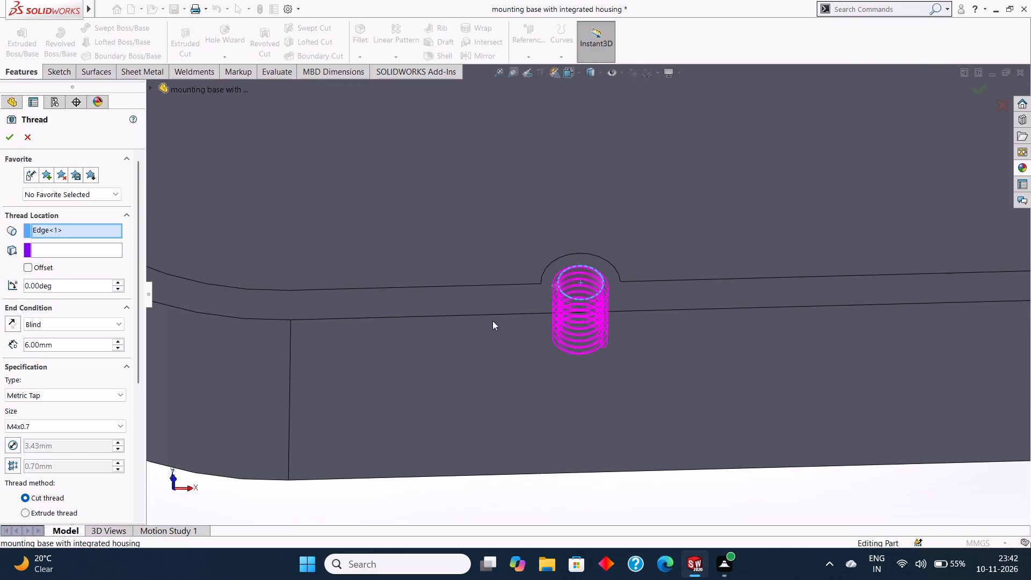
scroll(578, 348, up, 3)
middle_drag(588, 352, 588, 308)
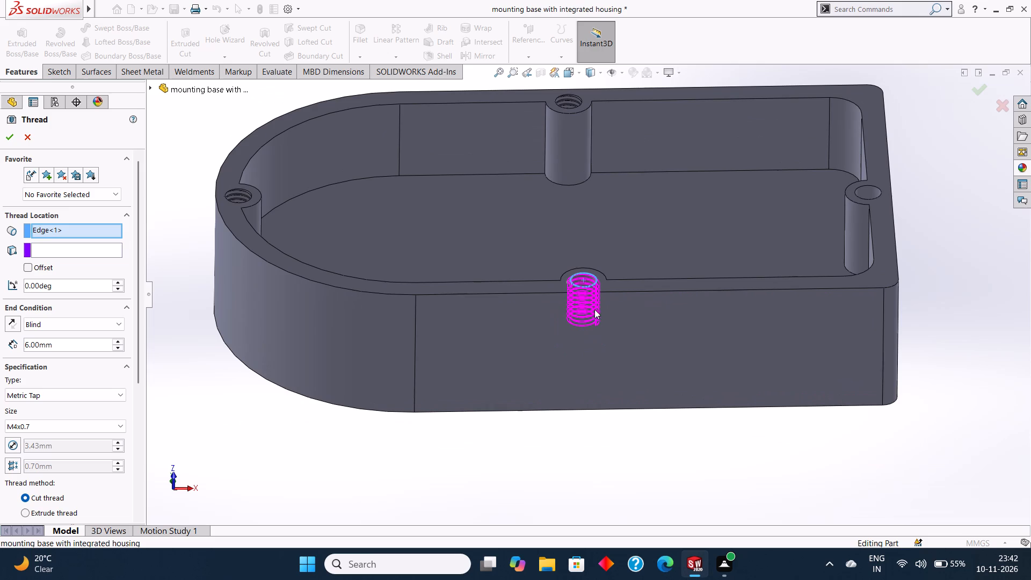
click(2, 135)
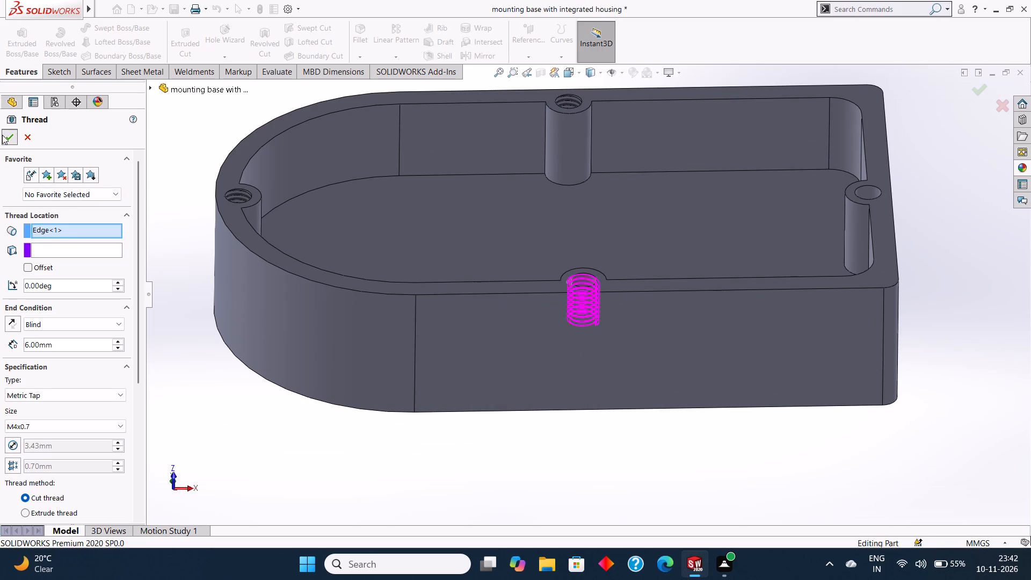
Examine the housing's screw bosses from several angles to check the cut threads and the remaining plain hole.
middle_drag(608, 231, 609, 251)
scroll(611, 253, up, 2)
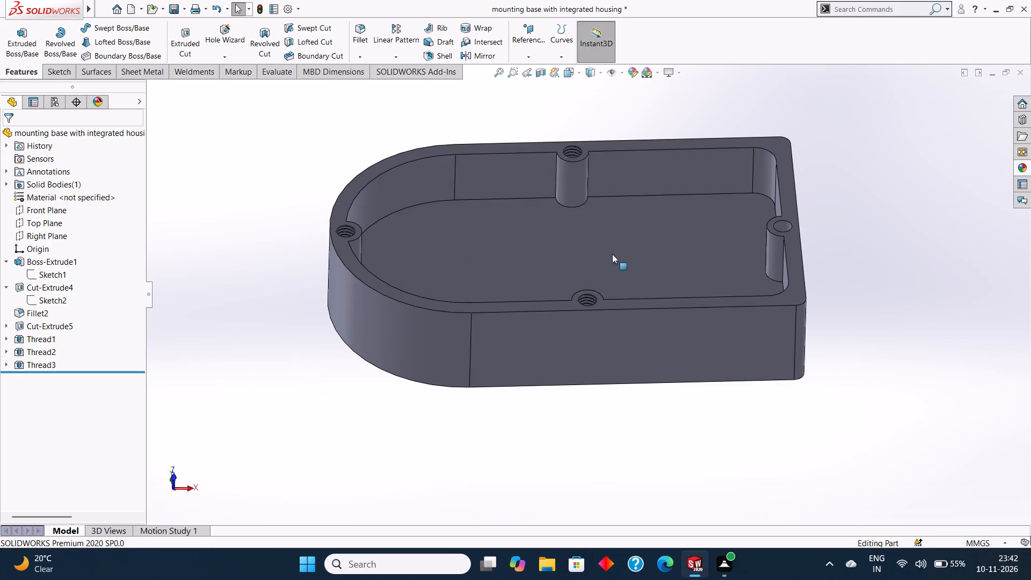
middle_drag(613, 255, 616, 260)
scroll(630, 236, up, 3)
middle_drag(632, 234, 626, 259)
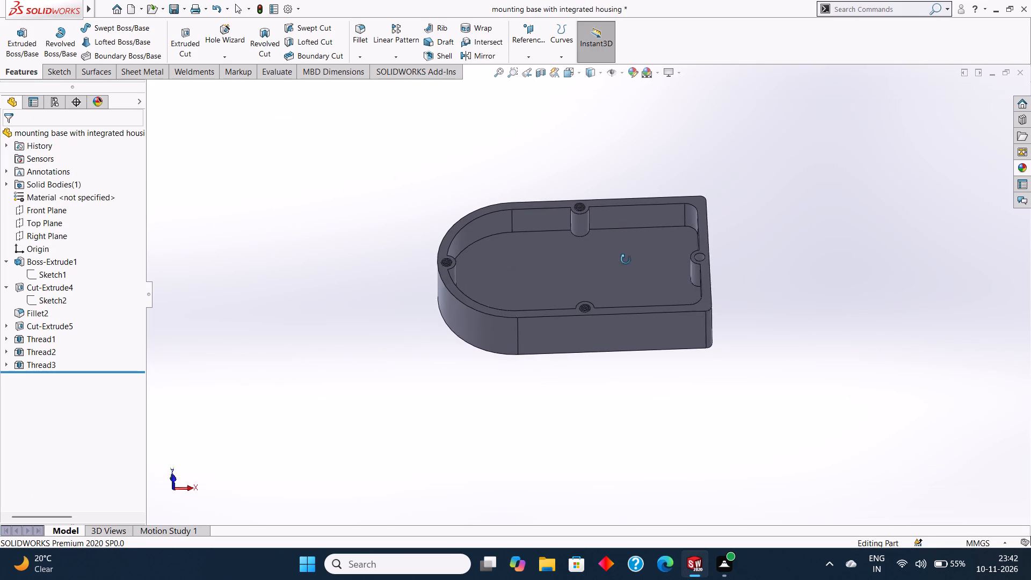
middle_drag(626, 259, 618, 267)
middle_drag(633, 238, 633, 248)
middle_drag(635, 233, 635, 253)
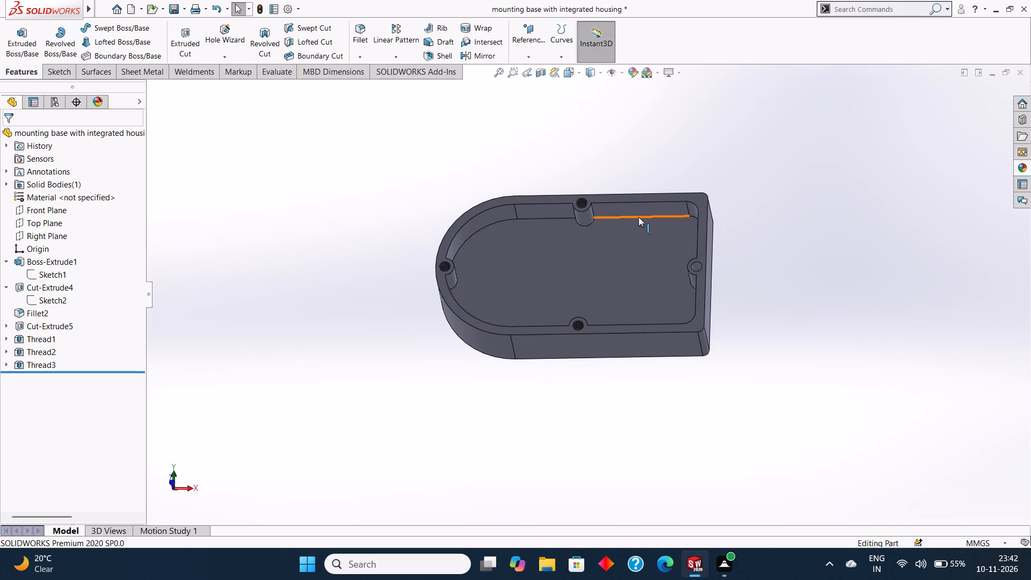
middle_drag(638, 217, 641, 250)
middle_drag(642, 239, 642, 263)
middle_drag(639, 239, 639, 187)
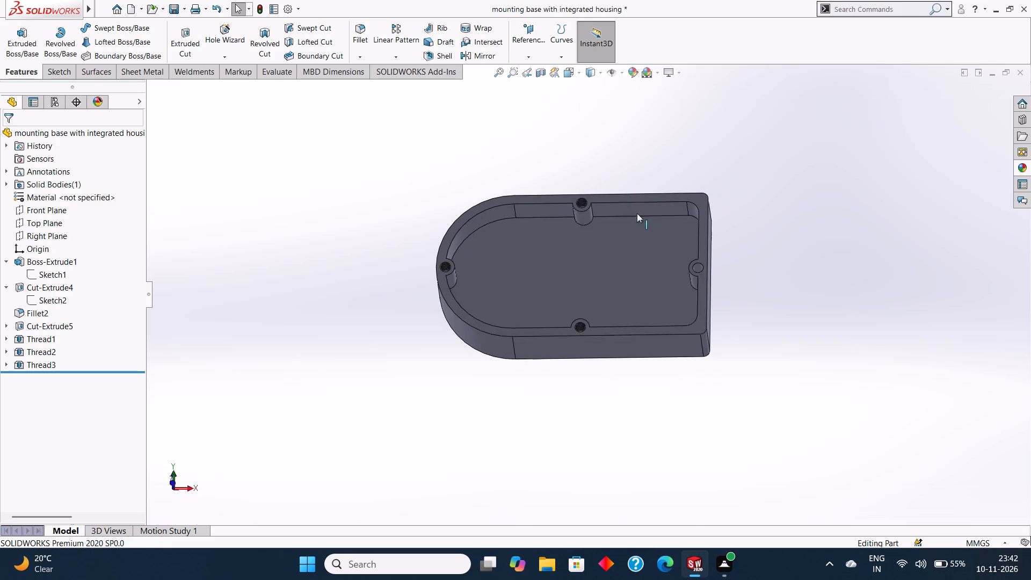
middle_drag(639, 227, 645, 200)
middle_drag(658, 235, 659, 224)
middle_drag(700, 242, 696, 269)
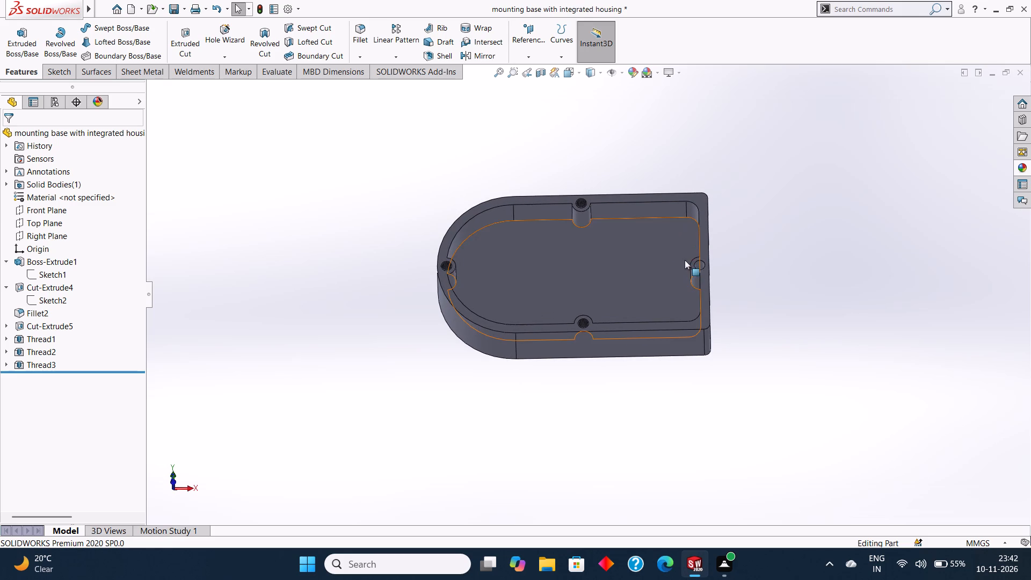
Cut a Metric Tap M4x0.7 thread, blind 6 mm deep, from the top edge of the hole in the flat end wall.
scroll(708, 269, down, 7)
middle_drag(629, 249, 614, 245)
middle_drag(614, 245, 617, 245)
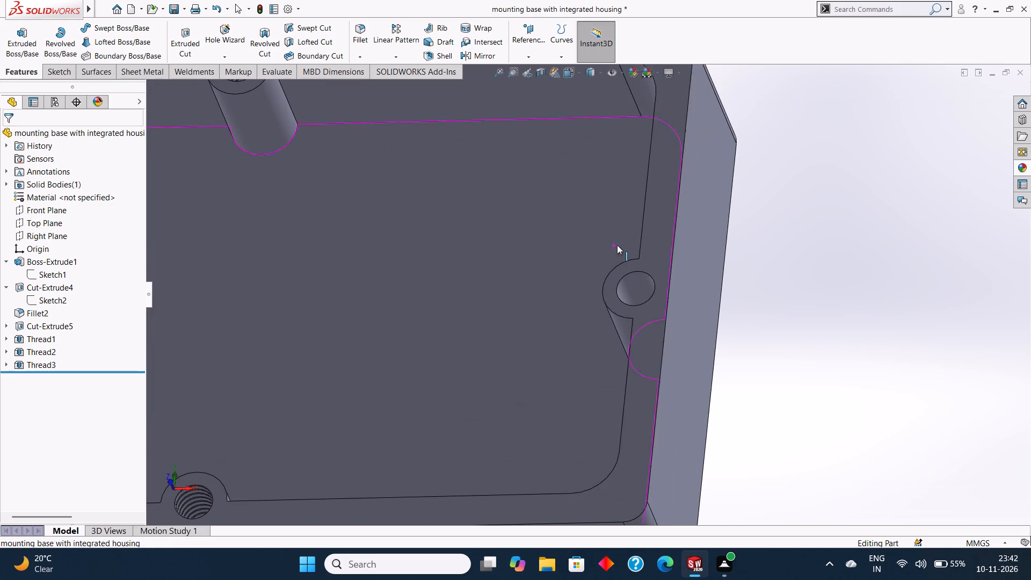
middle_drag(617, 245, 640, 240)
click(224, 52)
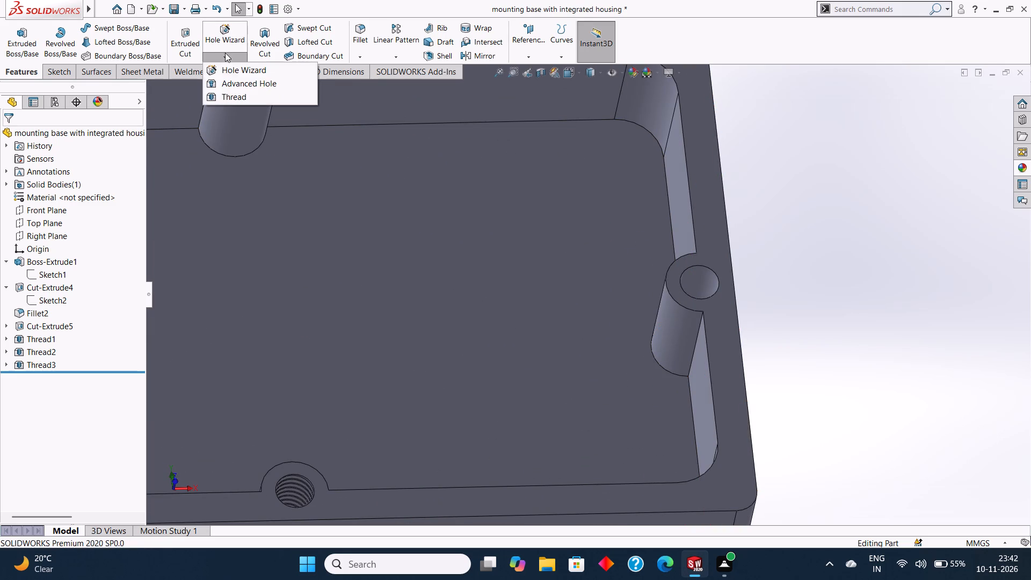
click(233, 93)
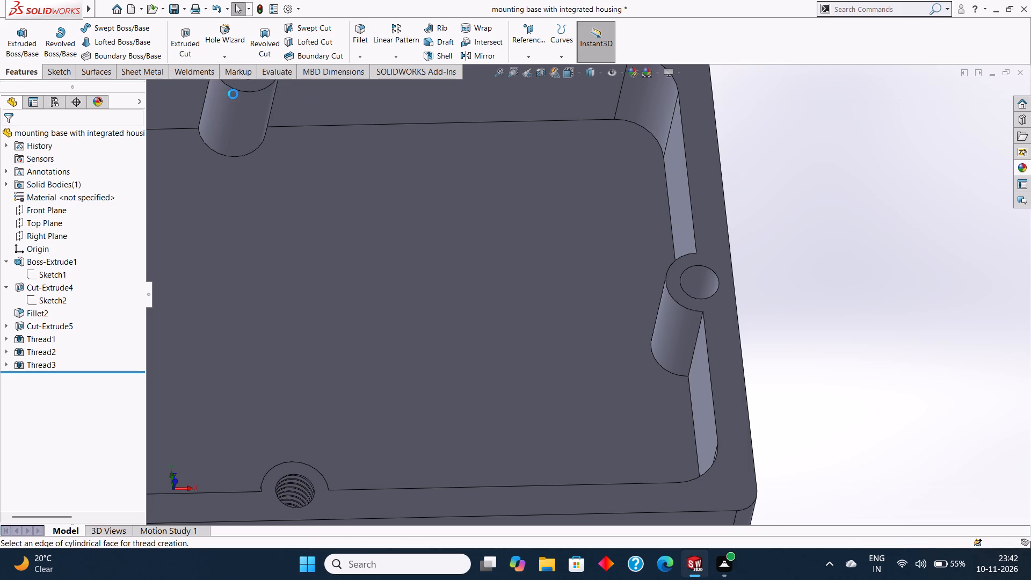
click(584, 298)
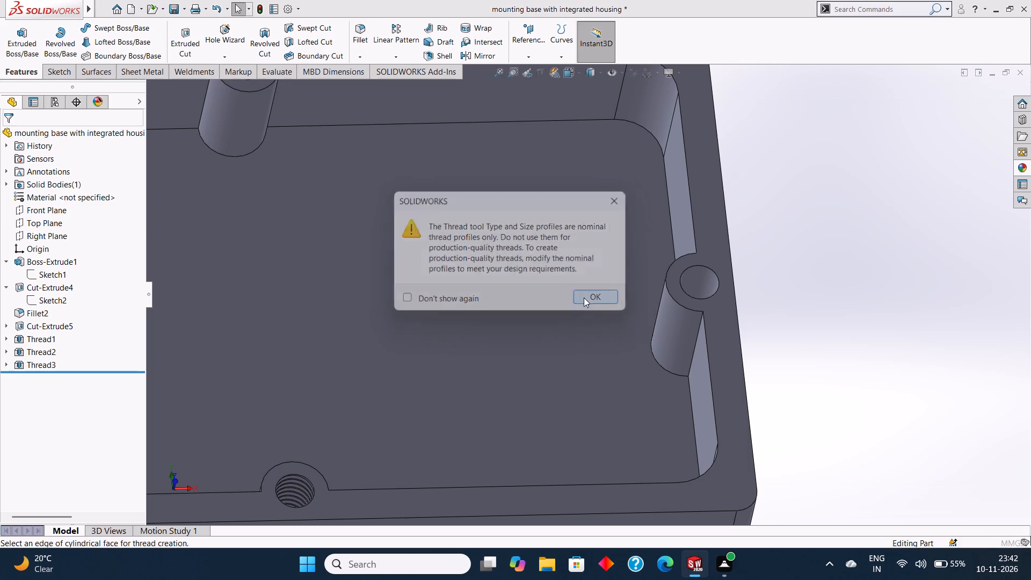
scroll(590, 298, up, 1)
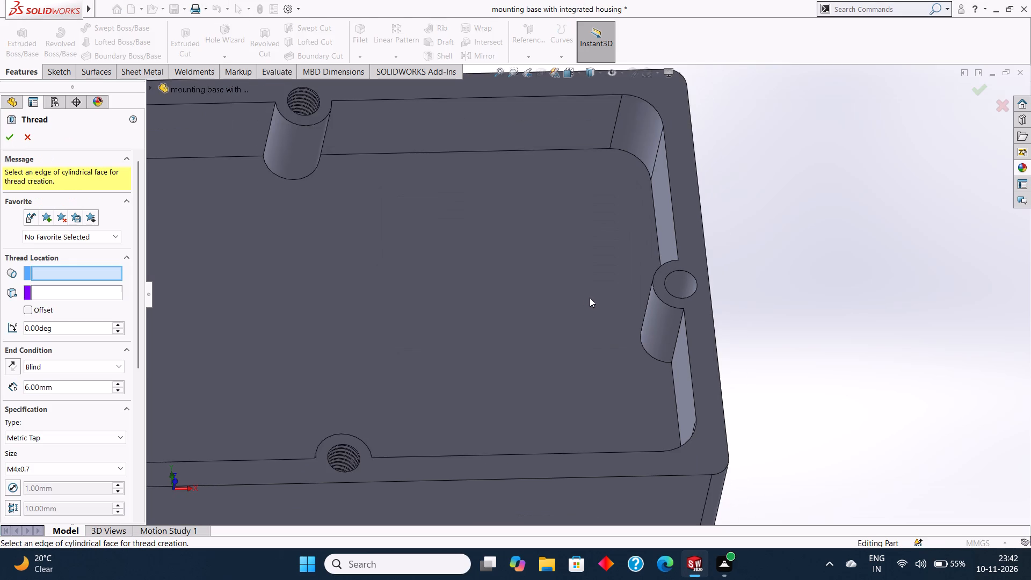
scroll(589, 297, up, 5)
scroll(610, 285, down, 9)
click(598, 288)
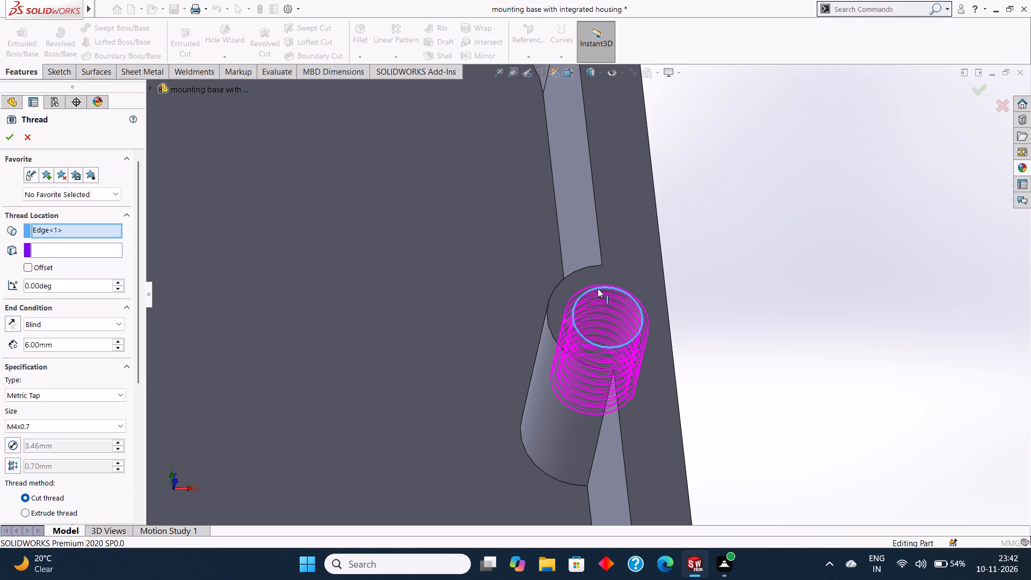
scroll(769, 290, up, 12)
middle_drag(747, 306, 713, 262)
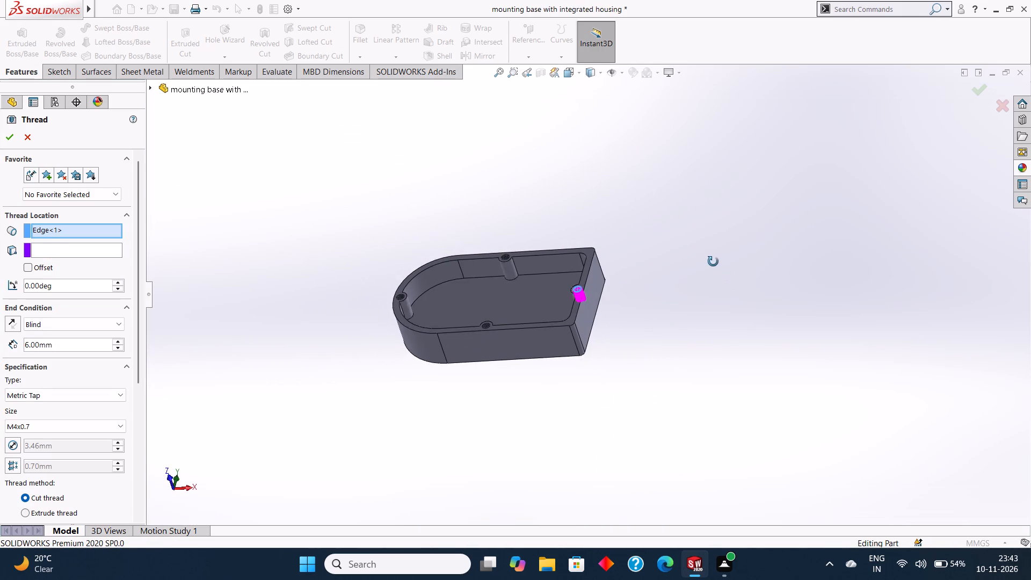
middle_drag(713, 262, 713, 260)
scroll(686, 284, up, 1)
middle_drag(626, 301, 640, 321)
middle_drag(633, 323, 642, 345)
scroll(622, 331, down, 3)
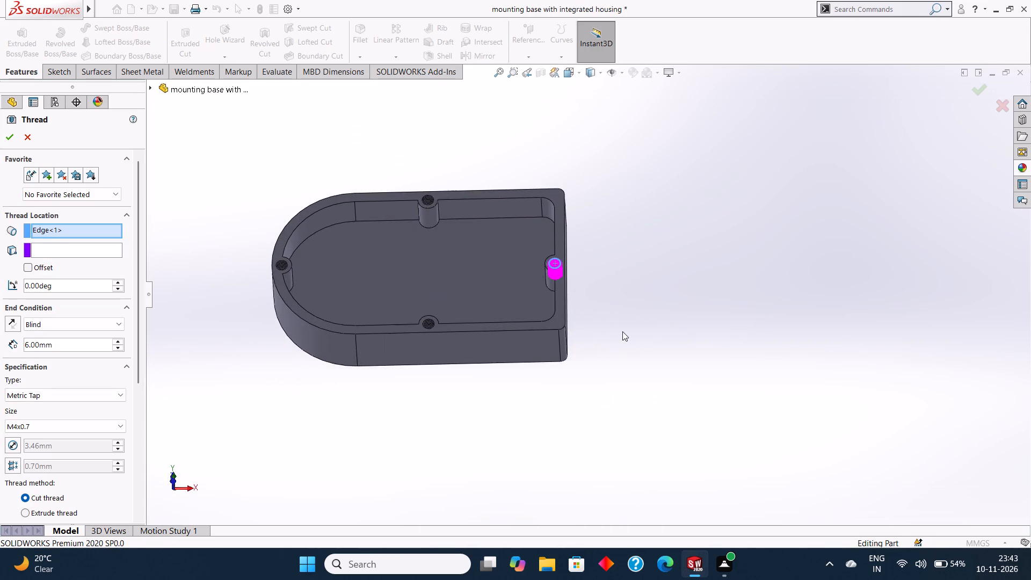
middle_drag(622, 330, 613, 282)
scroll(614, 284, up, 1)
scroll(584, 266, down, 3)
middle_drag(584, 266, 593, 281)
scroll(594, 290, up, 4)
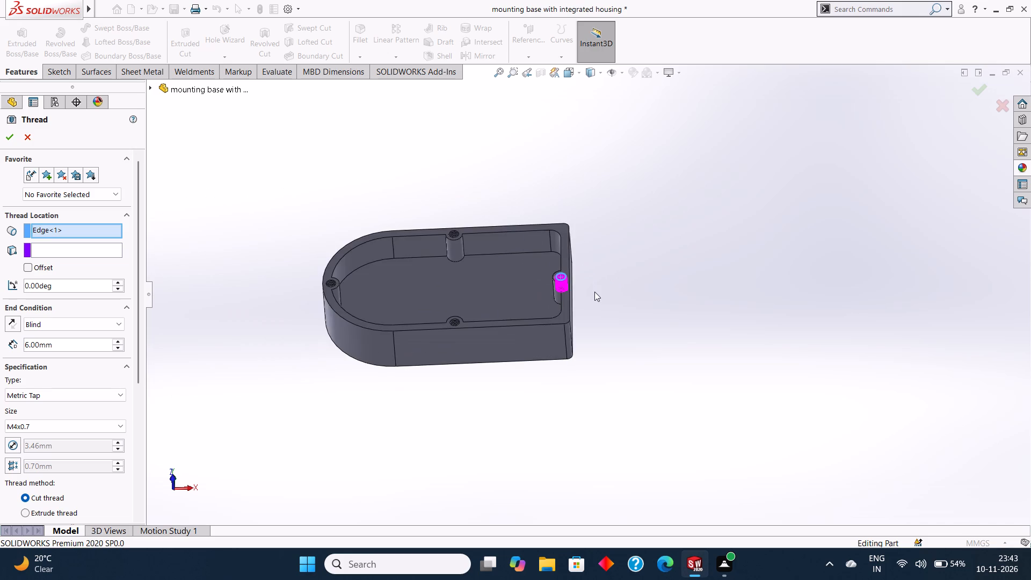
middle_drag(594, 291, 584, 254)
scroll(584, 255, up, 1)
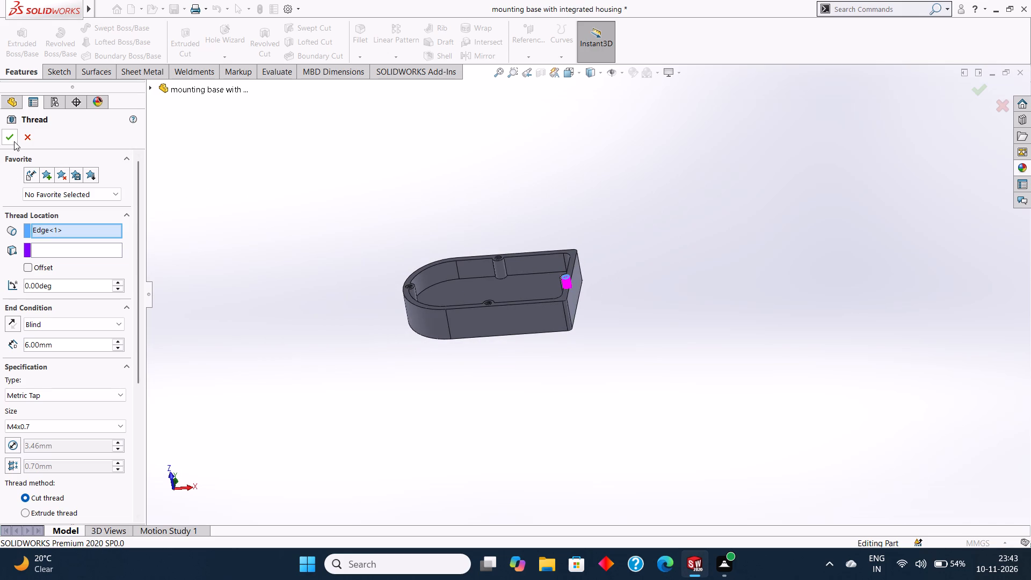
click(12, 137)
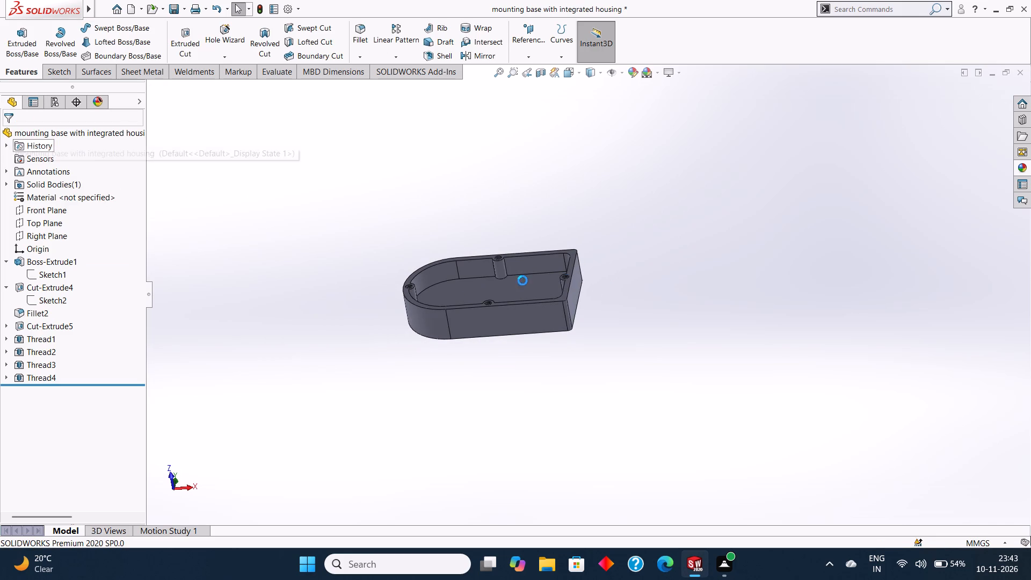
Examine the housing and its four threaded screw holes from several angles and distances.
click(644, 302)
middle_drag(643, 300, 646, 339)
scroll(467, 285, down, 5)
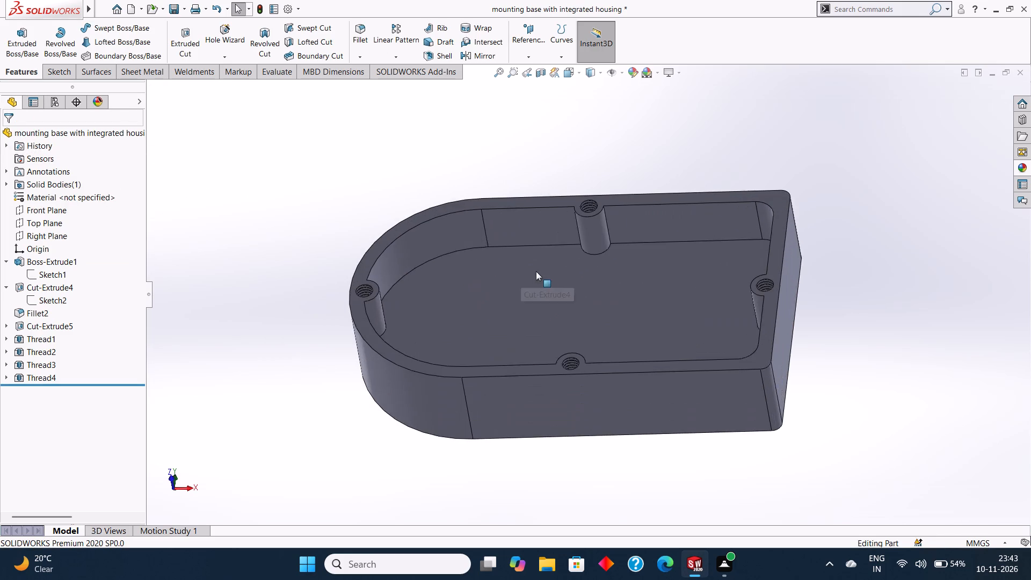
middle_drag(536, 271, 540, 314)
scroll(541, 311, up, 3)
middle_drag(549, 306, 550, 324)
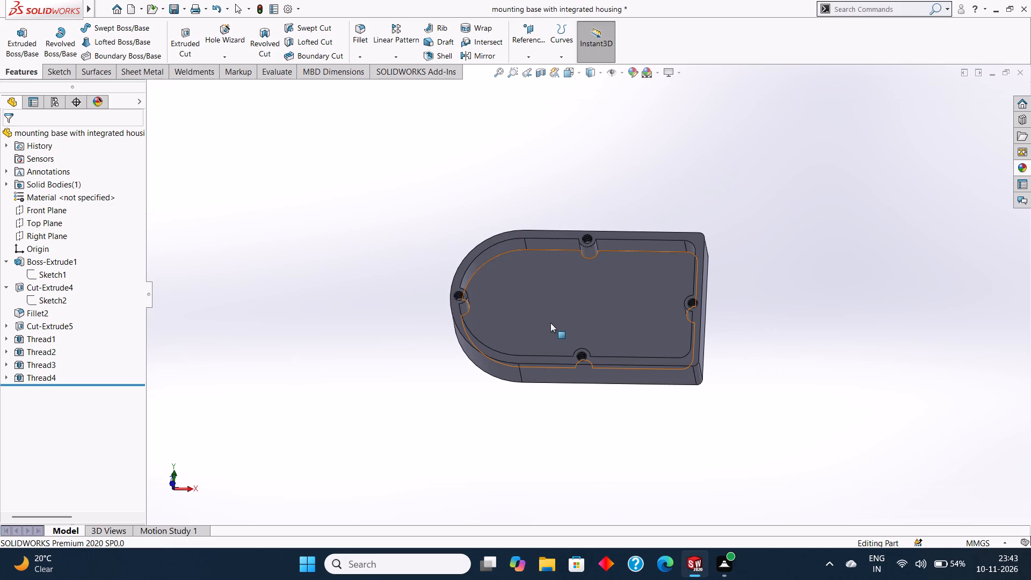
scroll(550, 323, up, 2)
middle_drag(565, 300, 565, 316)
middle_drag(572, 301, 570, 328)
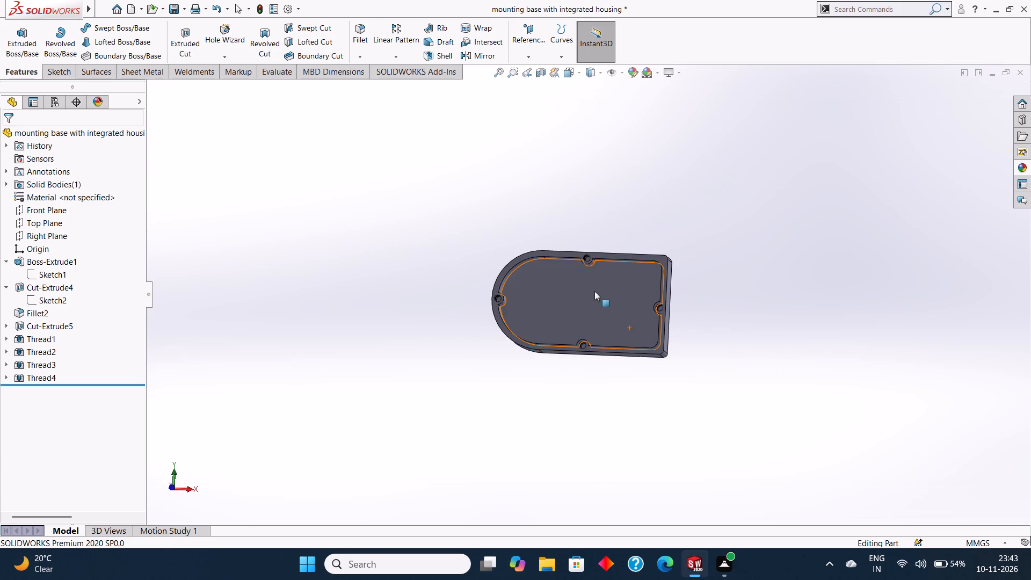
scroll(594, 291, down, 1)
middle_drag(594, 291, 595, 247)
middle_drag(596, 284, 598, 253)
scroll(602, 271, up, 1)
middle_drag(602, 271, 602, 251)
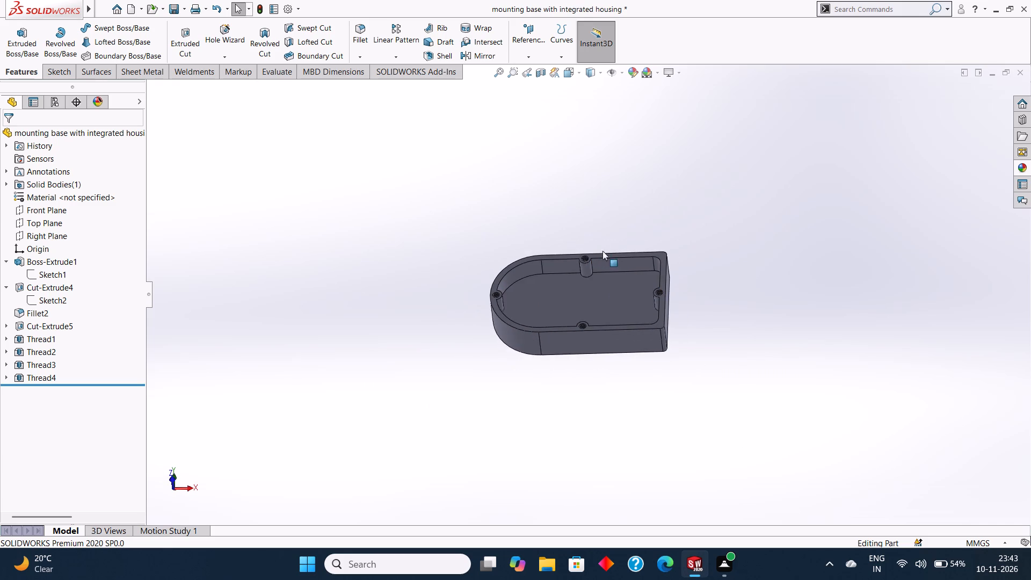
scroll(610, 295, up, 2)
middle_drag(610, 295, 617, 250)
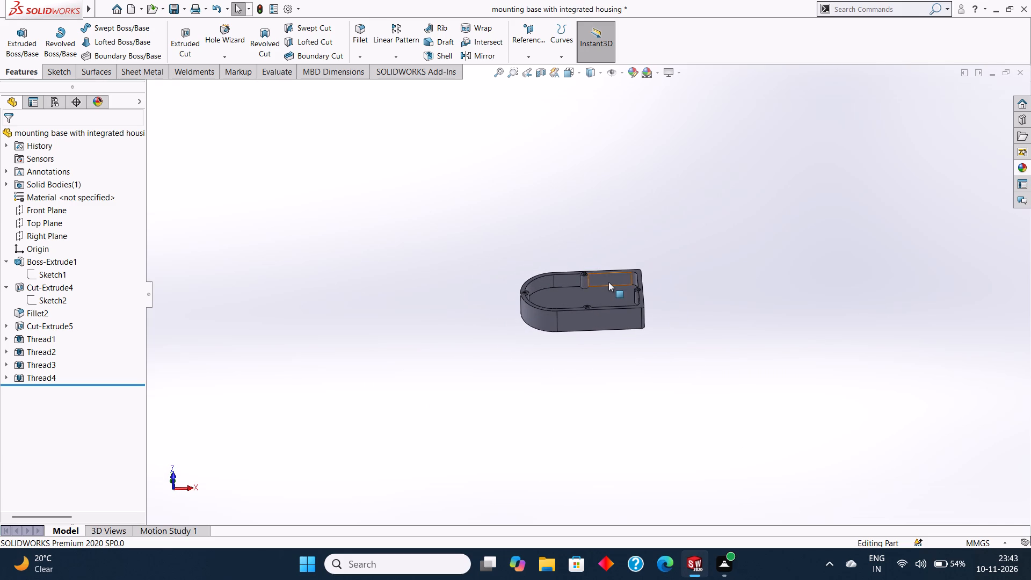
scroll(608, 283, down, 2)
middle_drag(609, 293, 601, 306)
middle_drag(597, 303, 593, 311)
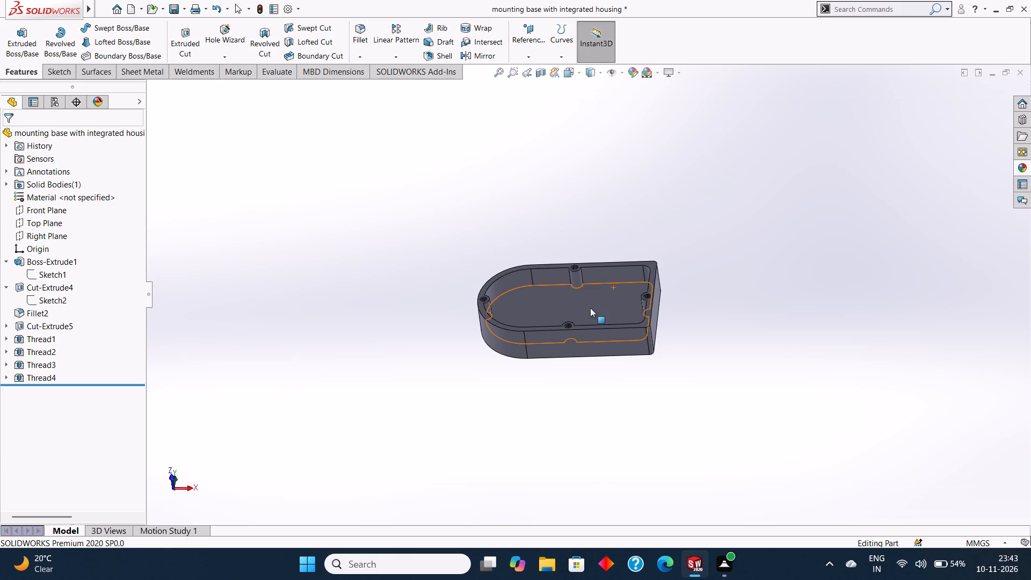
middle_drag(590, 308, 591, 288)
scroll(593, 286, up, 2)
middle_drag(593, 286, 601, 310)
middle_drag(601, 306, 601, 295)
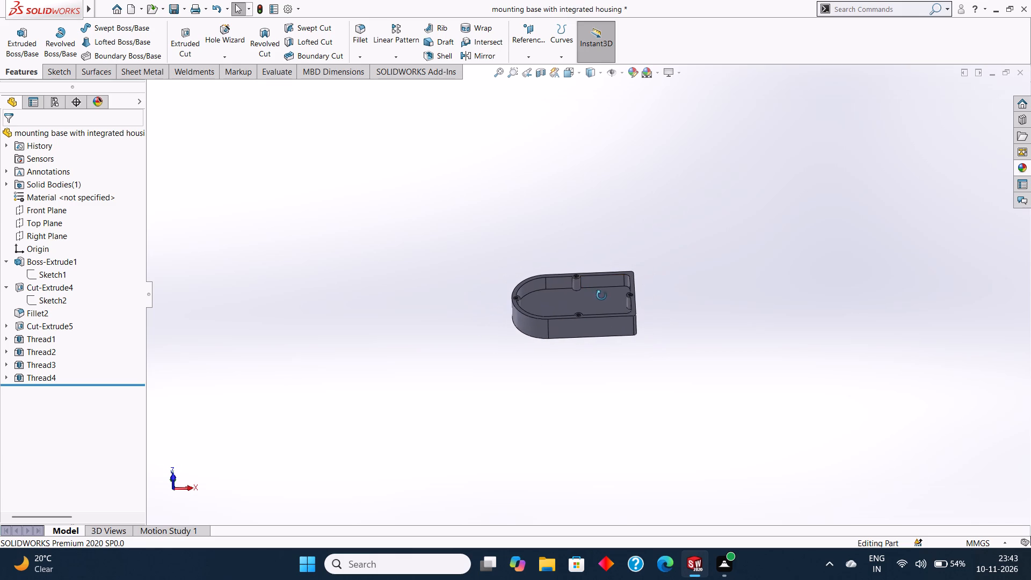
middle_drag(601, 295, 601, 291)
middle_drag(601, 288, 604, 300)
middle_drag(604, 298, 604, 305)
scroll(602, 300, down, 2)
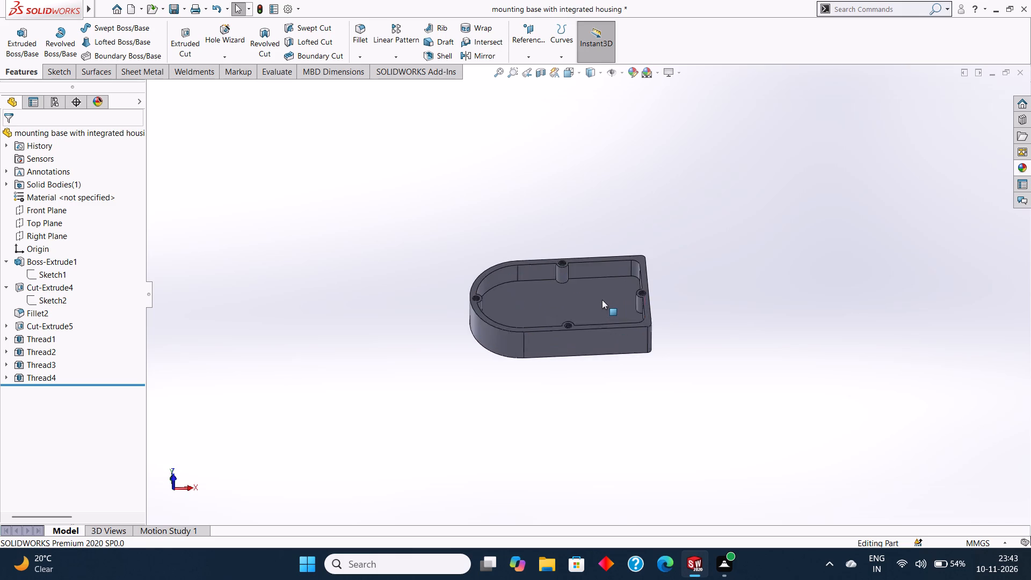
scroll(602, 300, down, 3)
middle_click(599, 299)
middle_drag(597, 293, 595, 287)
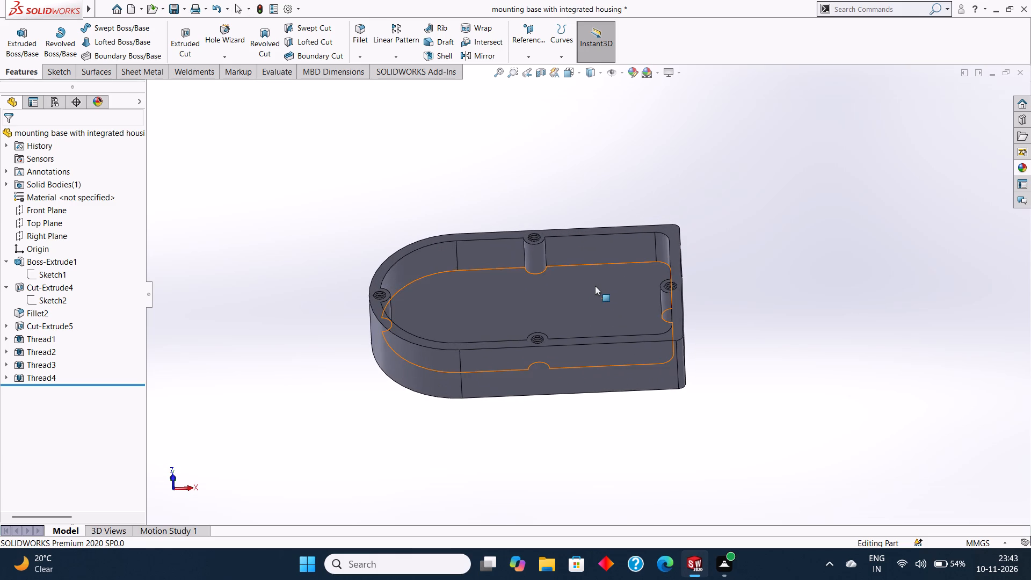
middle_drag(595, 286, 599, 272)
middle_drag(600, 271, 602, 262)
middle_drag(602, 276, 601, 263)
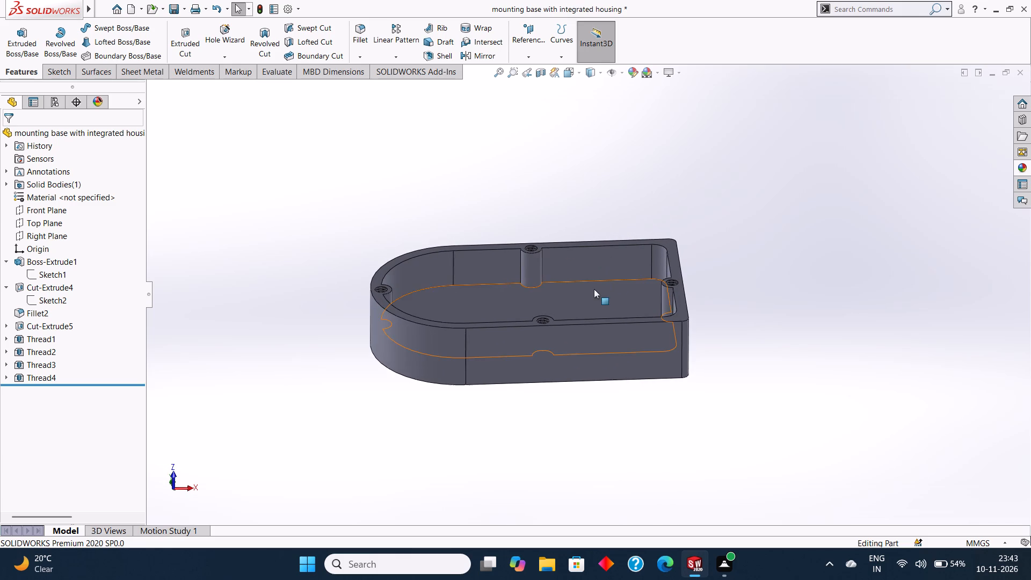
Start a new sketch on the floor face of the housing's pocket.
middle_drag(587, 285, 585, 279)
scroll(585, 280, up, 1)
middle_drag(585, 278, 585, 286)
middle_drag(584, 286, 587, 304)
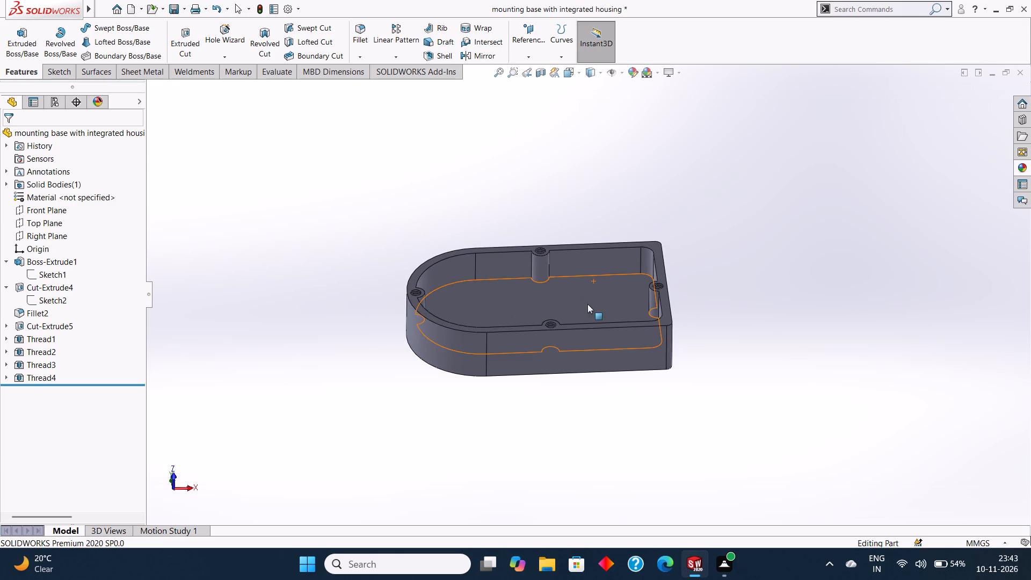
middle_drag(587, 303, 589, 312)
middle_drag(589, 310, 589, 315)
middle_drag(600, 309, 599, 320)
middle_drag(625, 303, 623, 327)
middle_drag(616, 300, 615, 315)
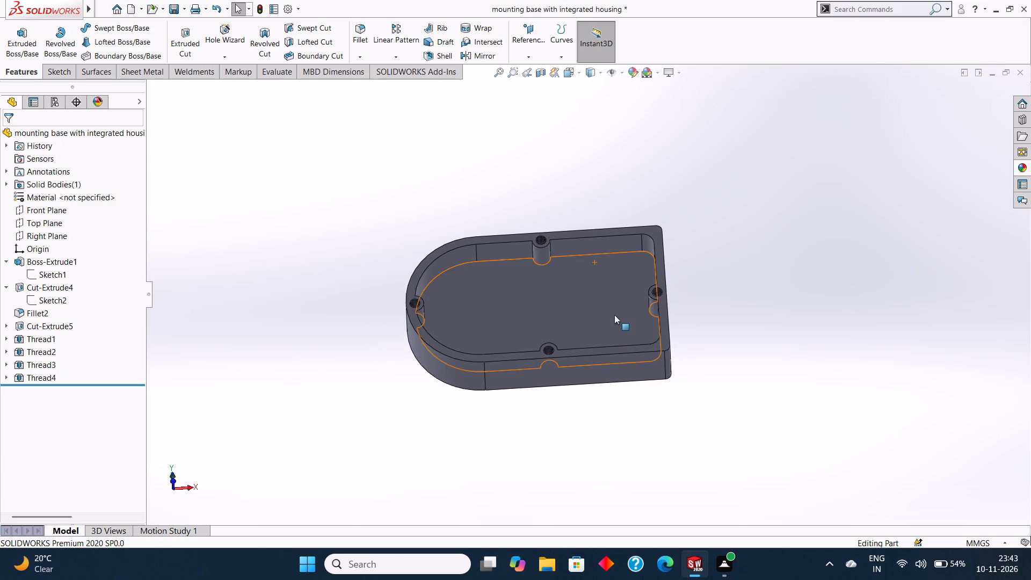
middle_drag(612, 314, 612, 338)
middle_drag(613, 301, 623, 336)
middle_drag(619, 294, 622, 317)
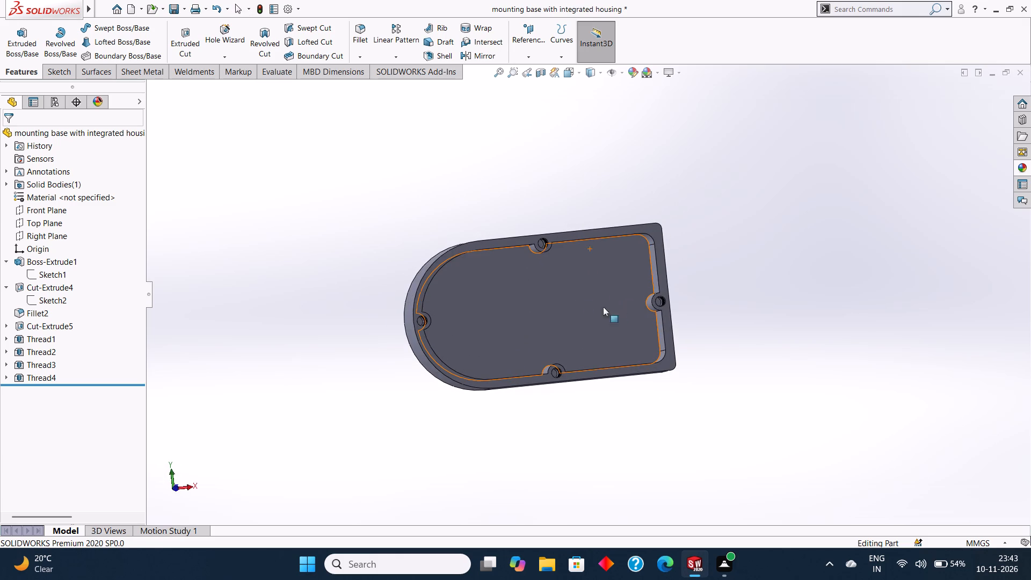
click(570, 286)
click(620, 255)
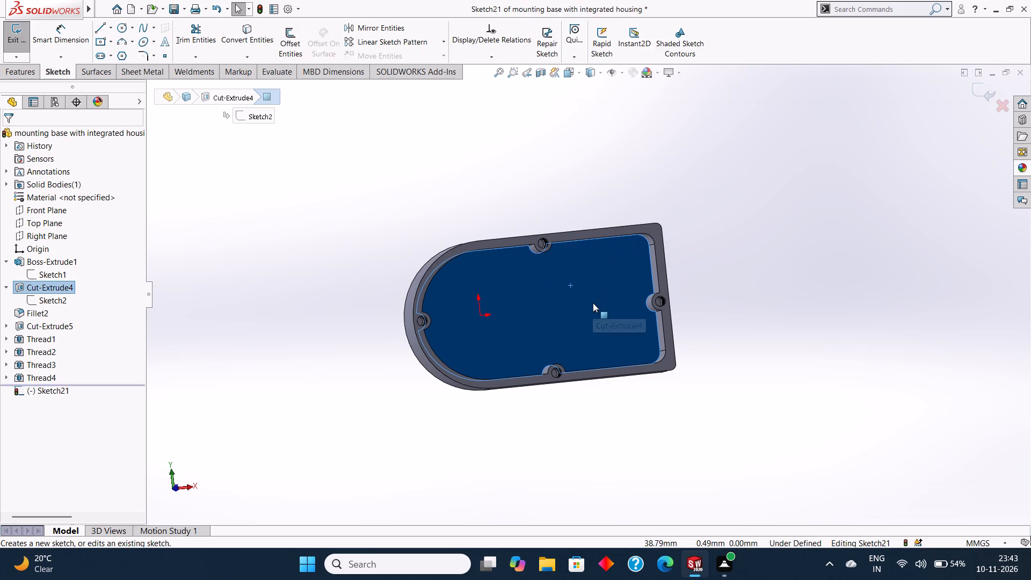
key(ctrl+8)
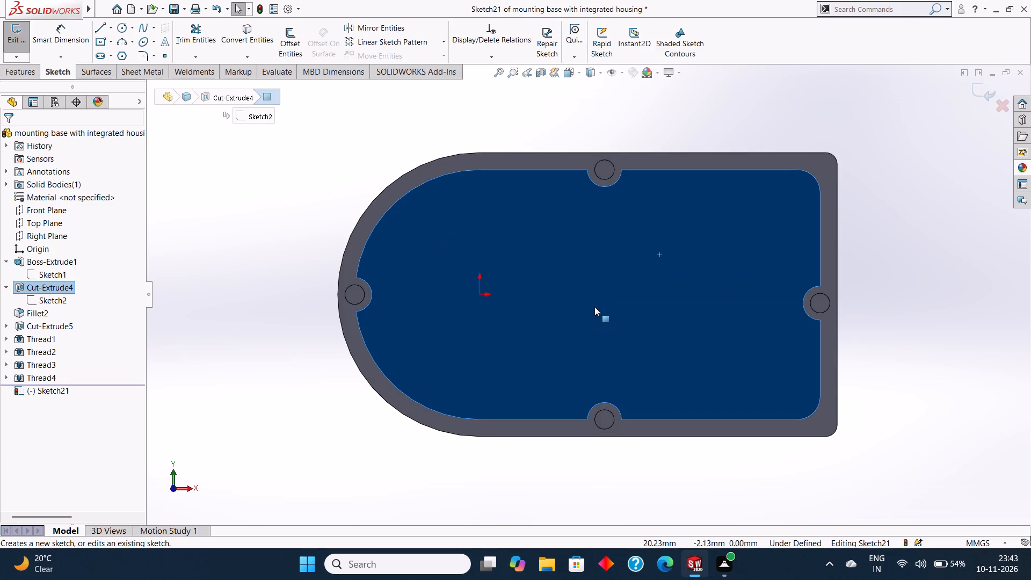
key(Escape)
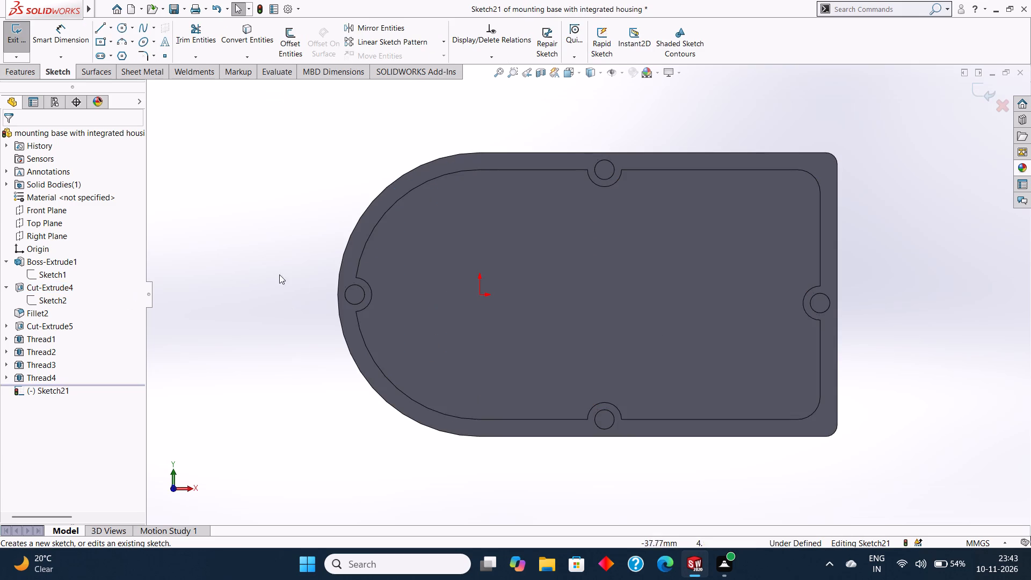
Draw two collinear horizontal centerlines, 36 mm and 20 mm long, from the origin toward the housing's flat end.
click(110, 26)
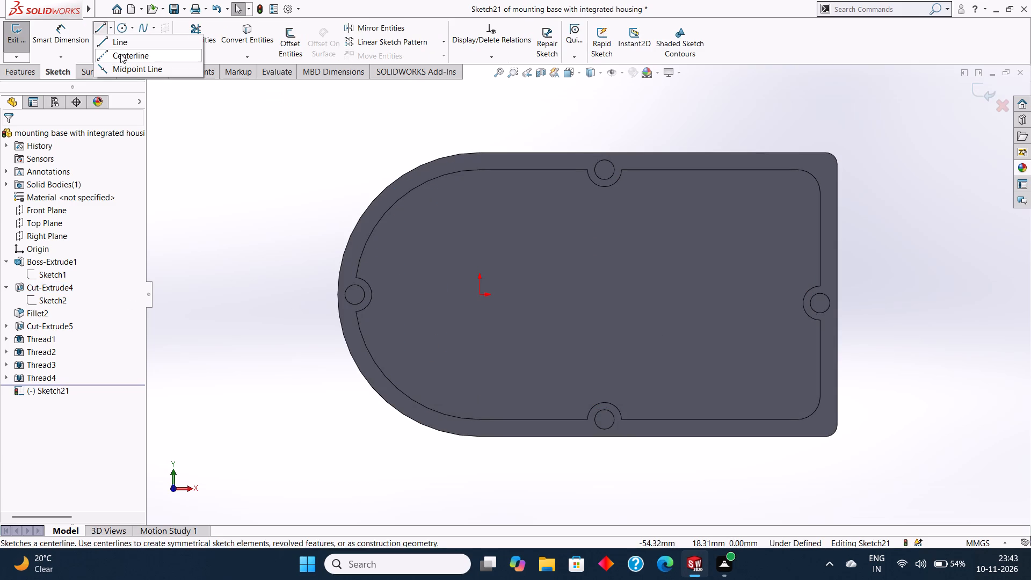
click(120, 54)
click(480, 293)
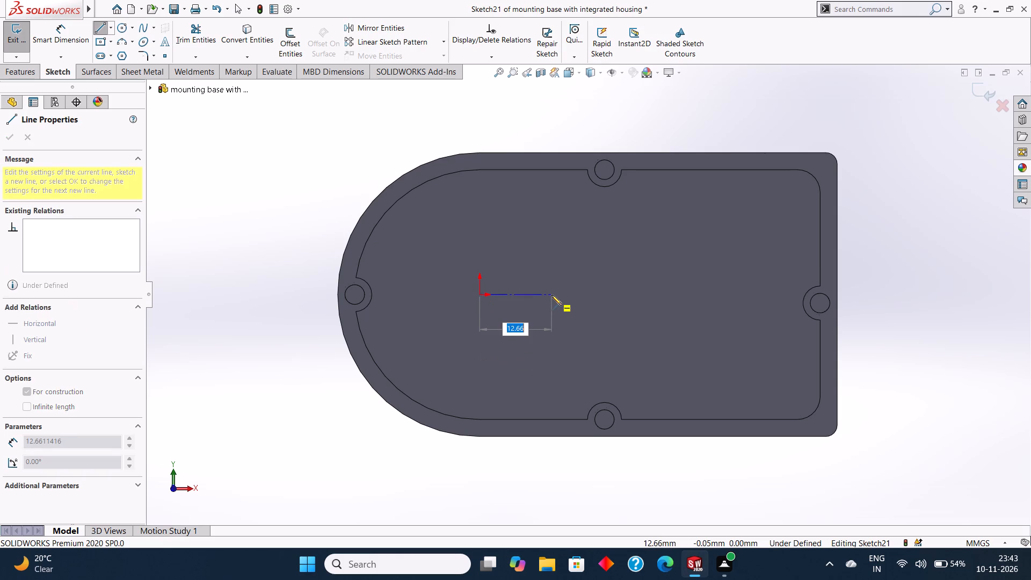
text(36)
key(Return)
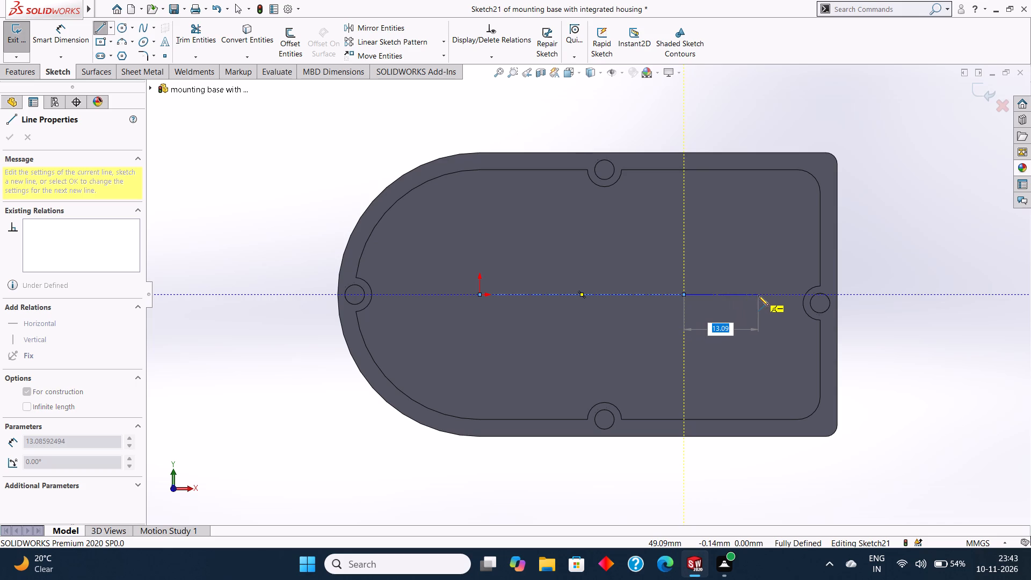
text(20)
key(Return)
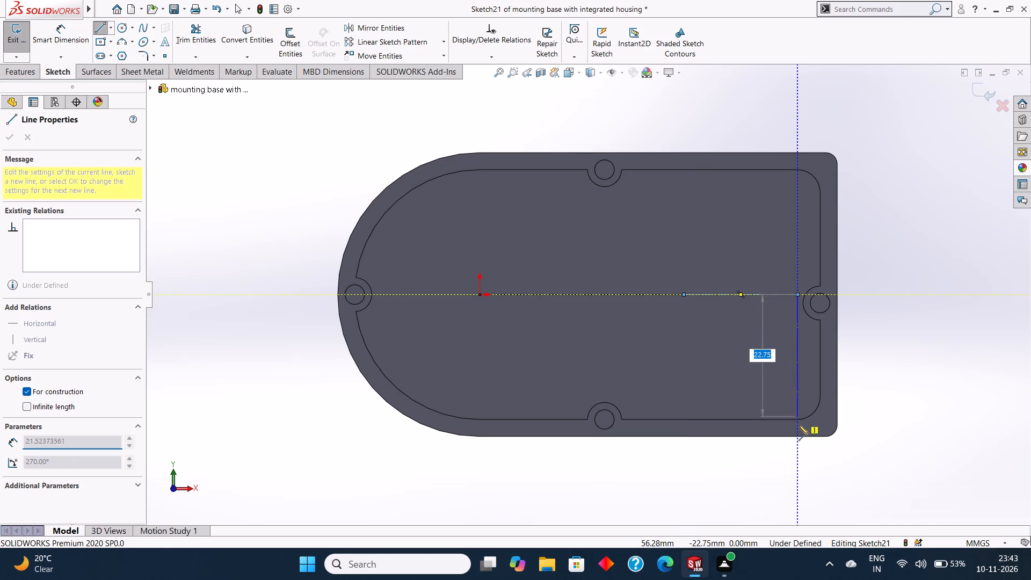
Draw a vertical centerline 68/2 (34 mm) long downward from the end of the horizontal centerlines.
text(65)
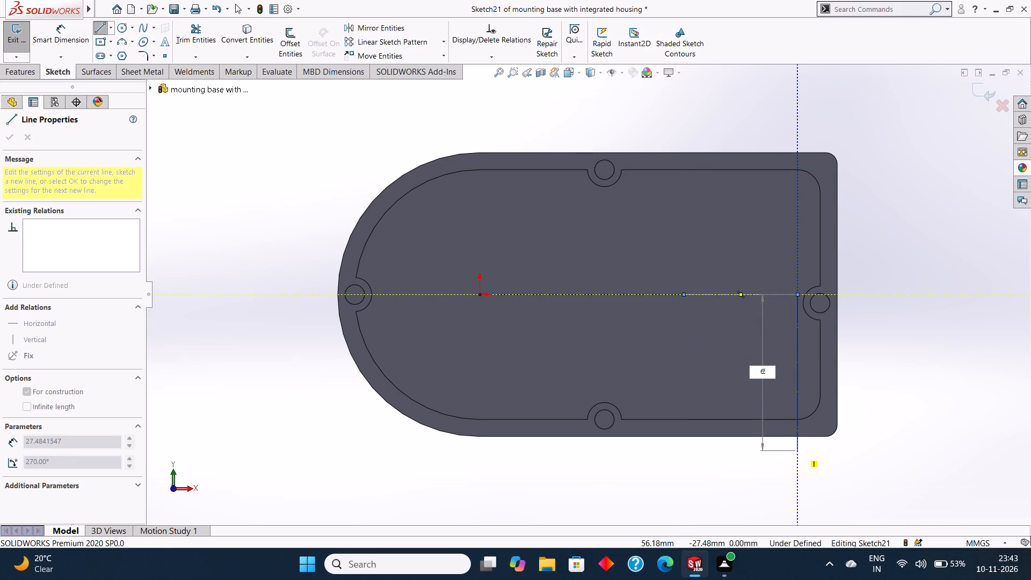
key(BackSpace)
key(8)
text(/2)
key(Return)
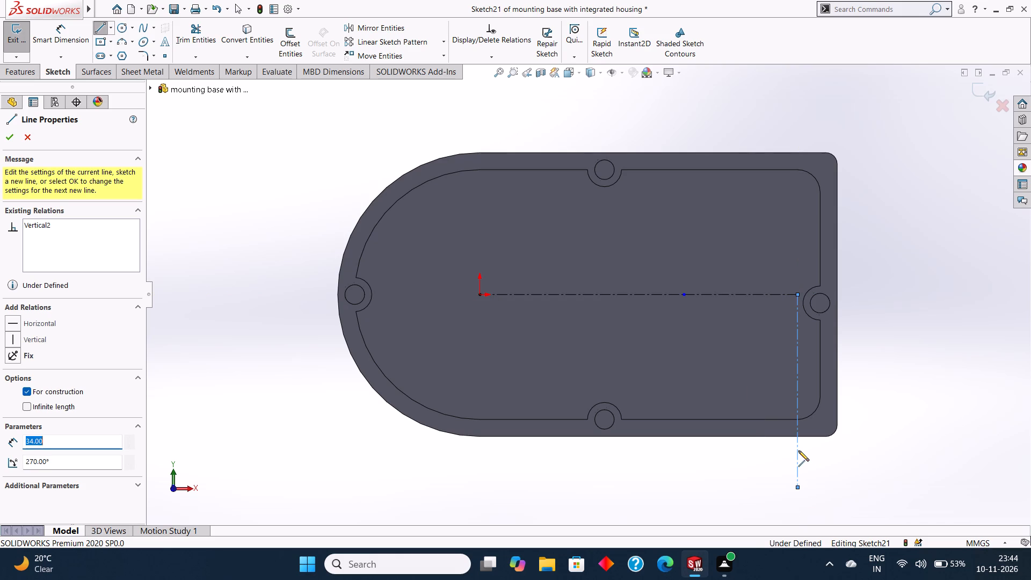
key(Escape)
Draw a vertical centerline 64/2 (32 mm) long upward from the end of the horizontal centerlines.
scroll(797, 328, up, 2)
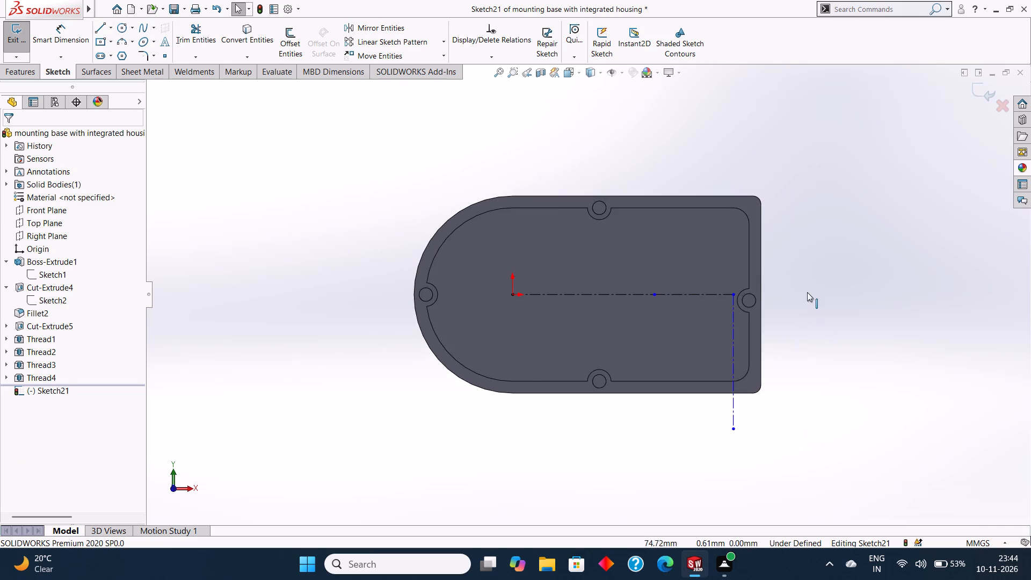
scroll(807, 292, down, 1)
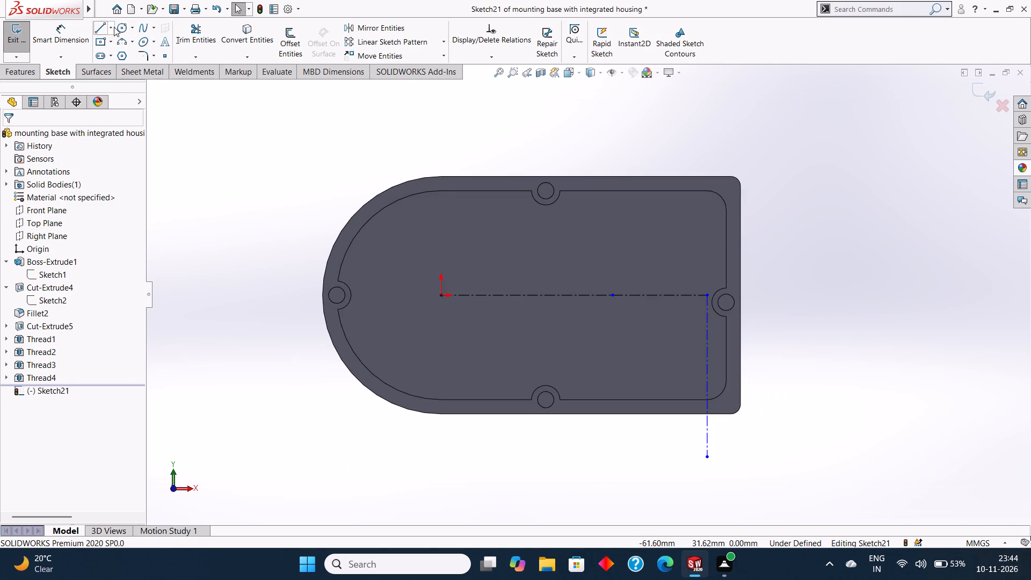
click(112, 26)
click(117, 53)
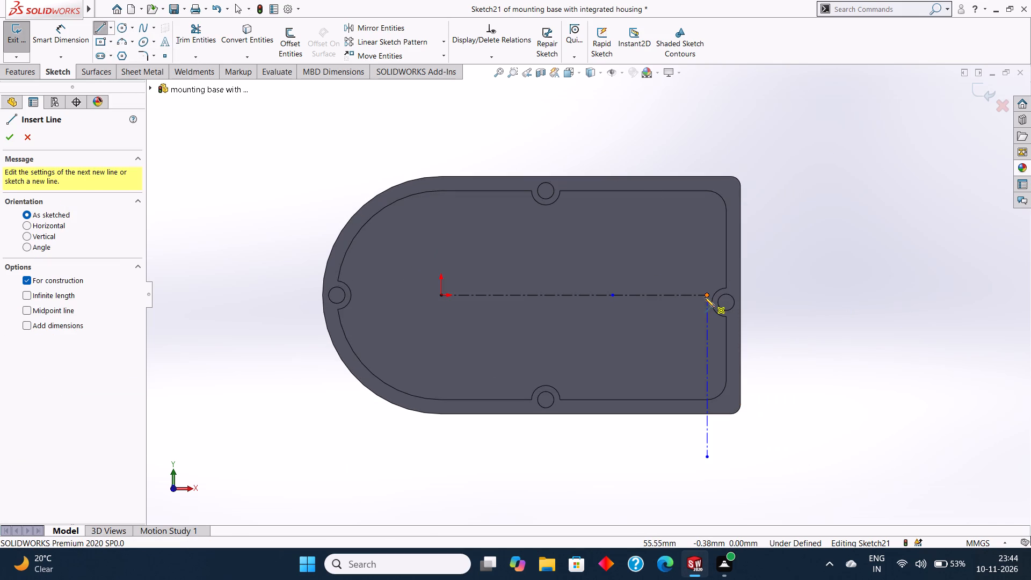
click(707, 295)
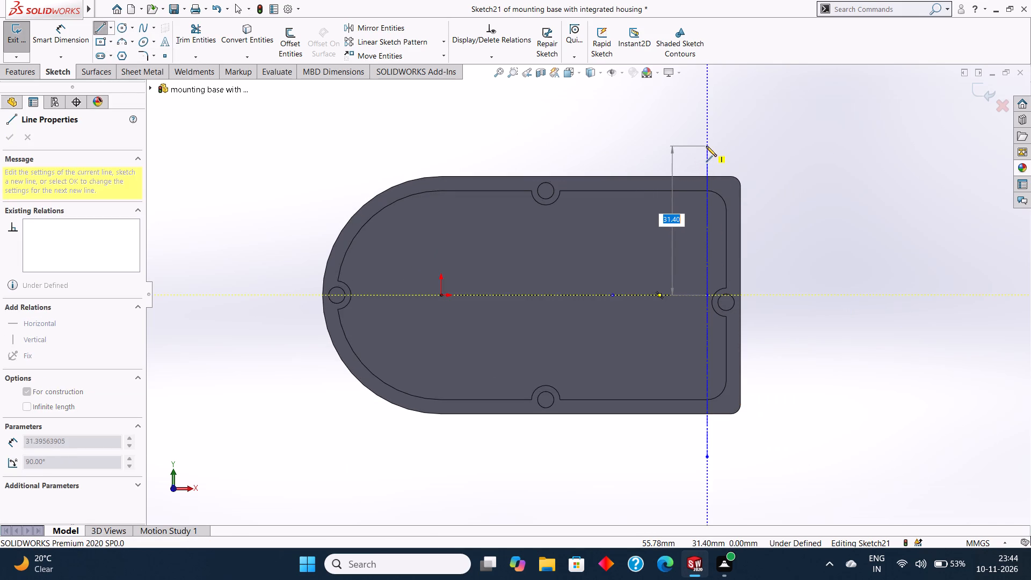
text(64/2)
key(Return)
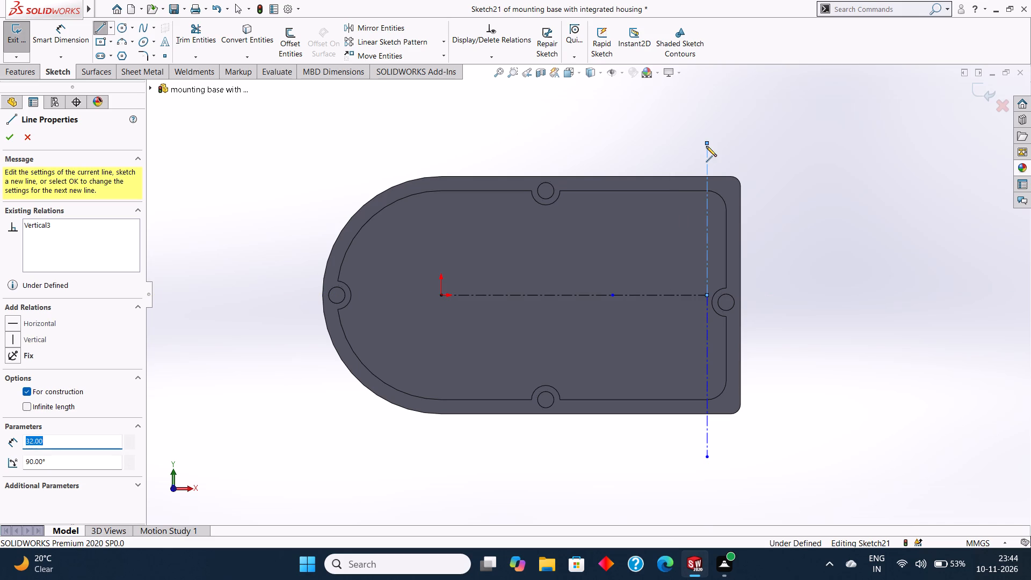
key(Escape)
key(Escape)
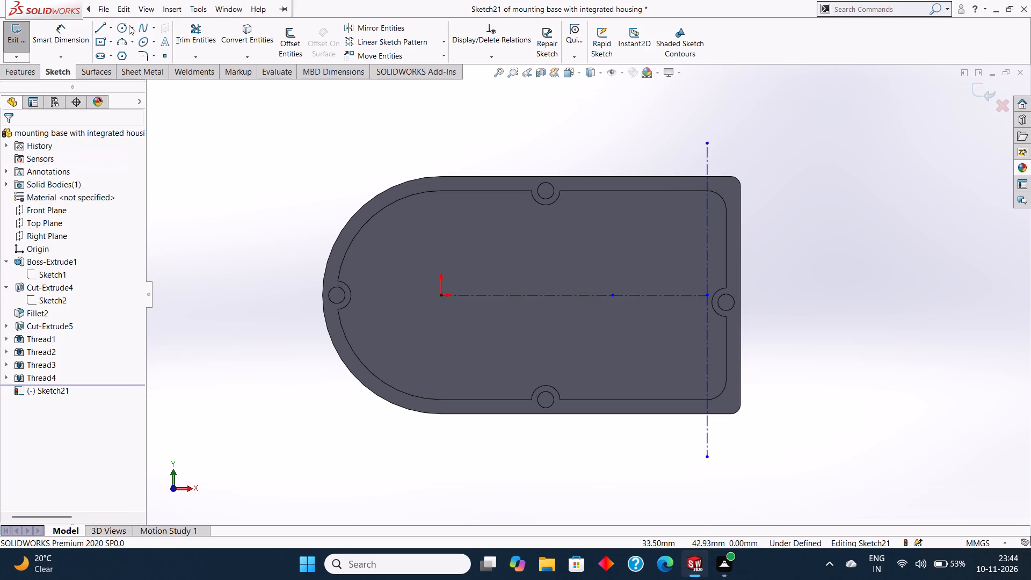
Draw a circle of radius 7 mm centered on the upper end of the vertical centerline.
click(126, 23)
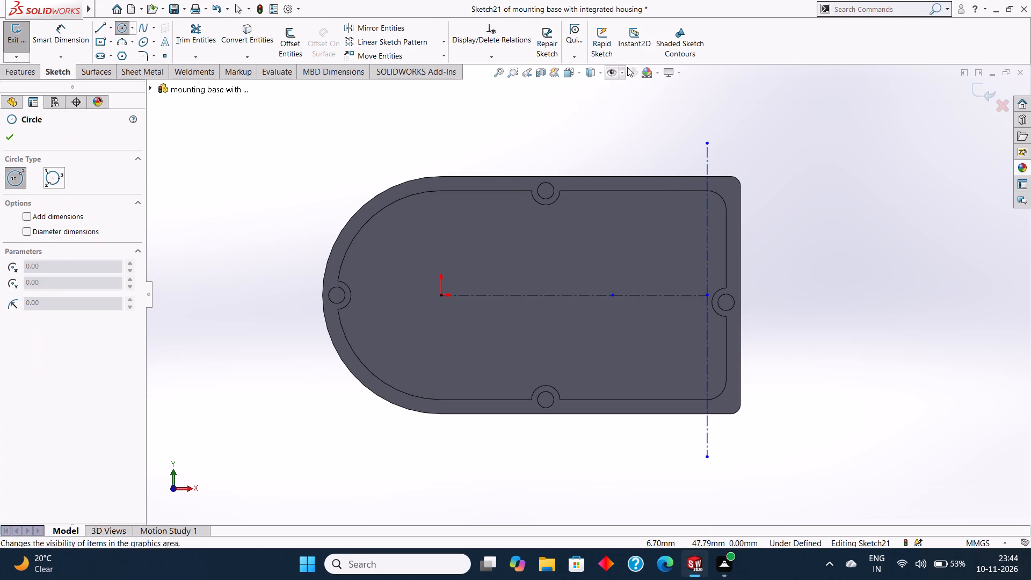
drag(707, 142, 713, 143)
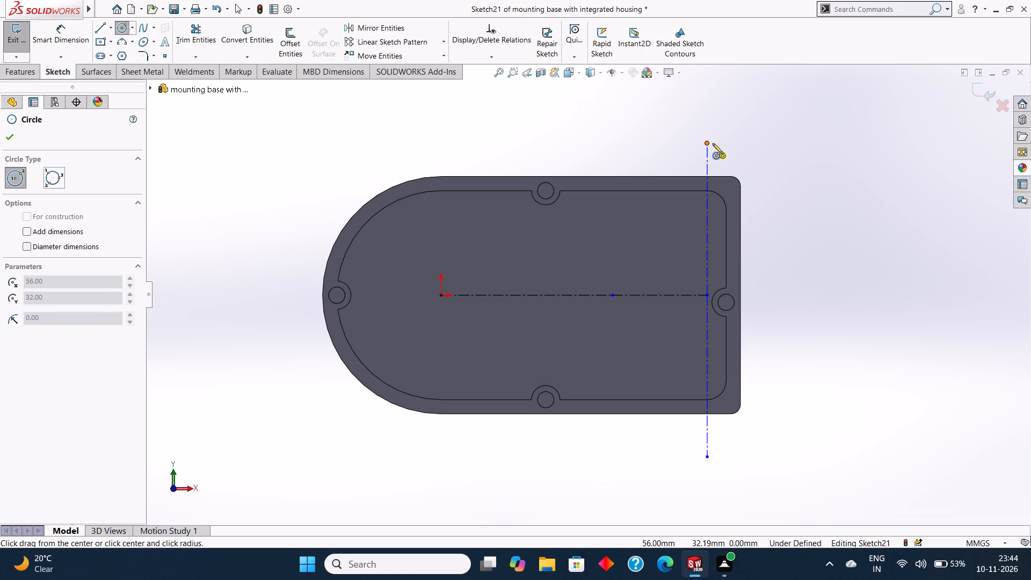
drag(713, 143, 736, 142)
key(BackSpace)
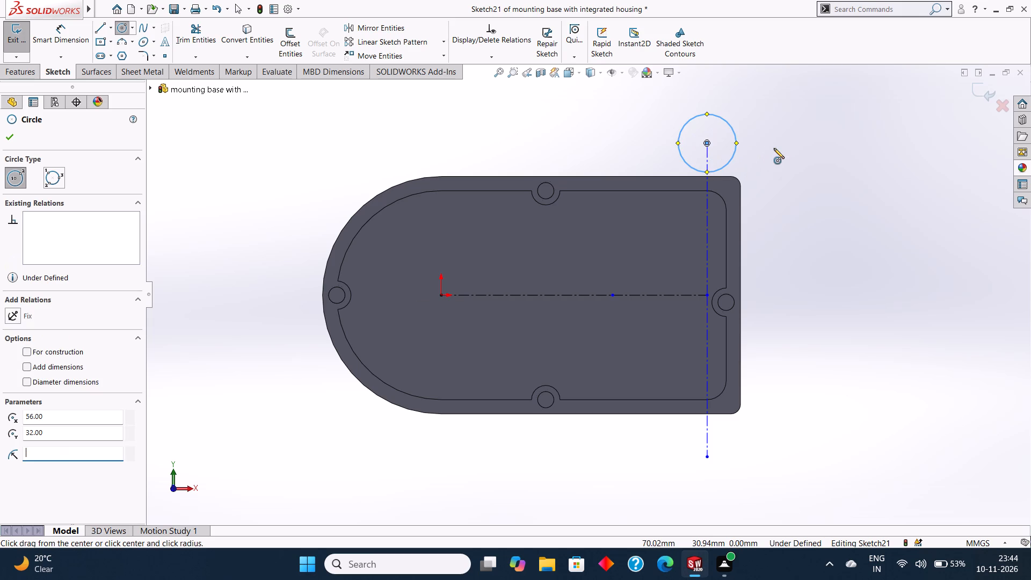
key(7)
key(Return)
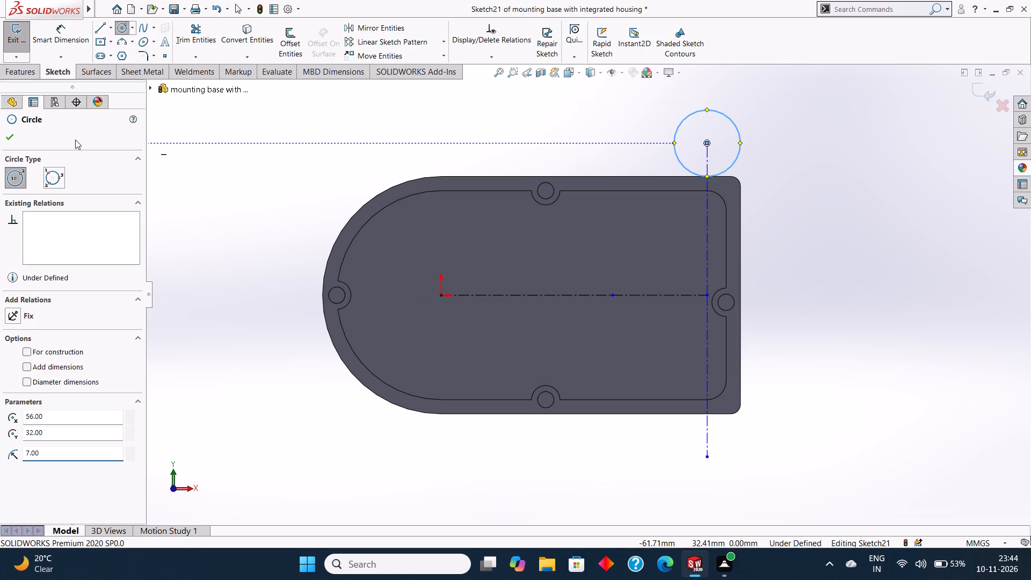
click(10, 135)
Draw a circle of radius 7 mm centered on the lower end of the vertical centerline.
click(120, 26)
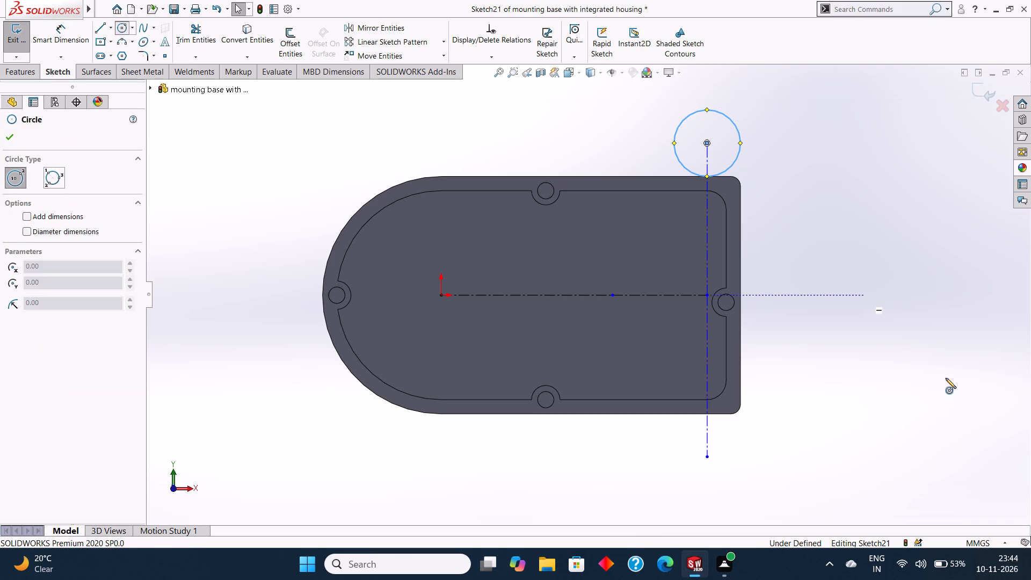
drag(707, 457, 720, 465)
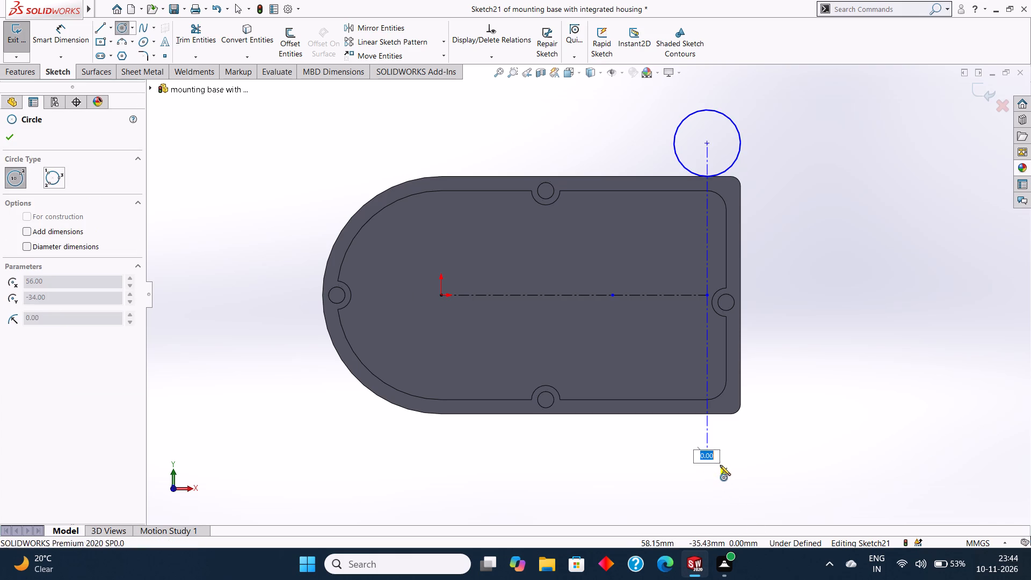
drag(720, 465, 736, 474)
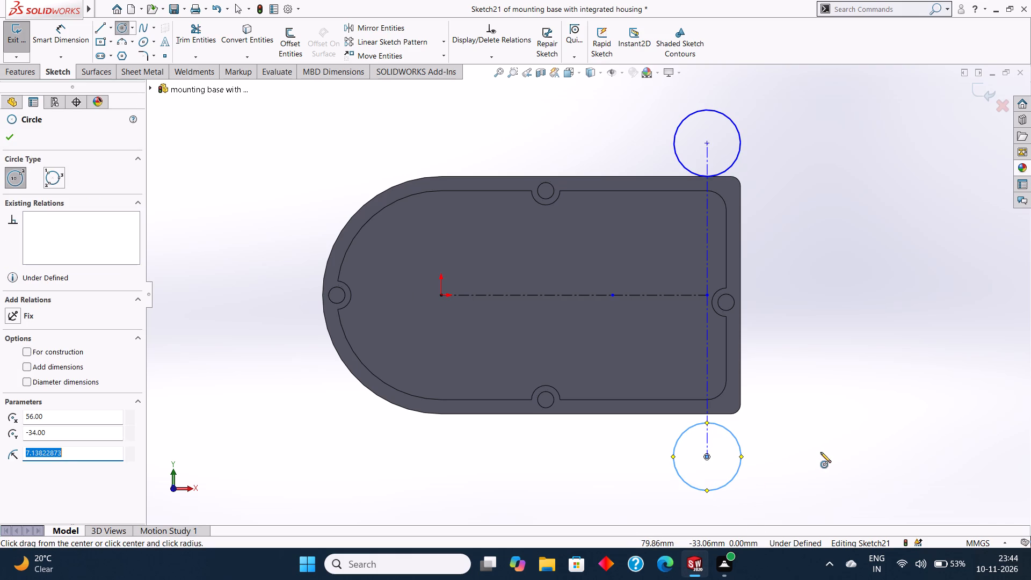
key(BackSpace)
key(7)
key(Return)
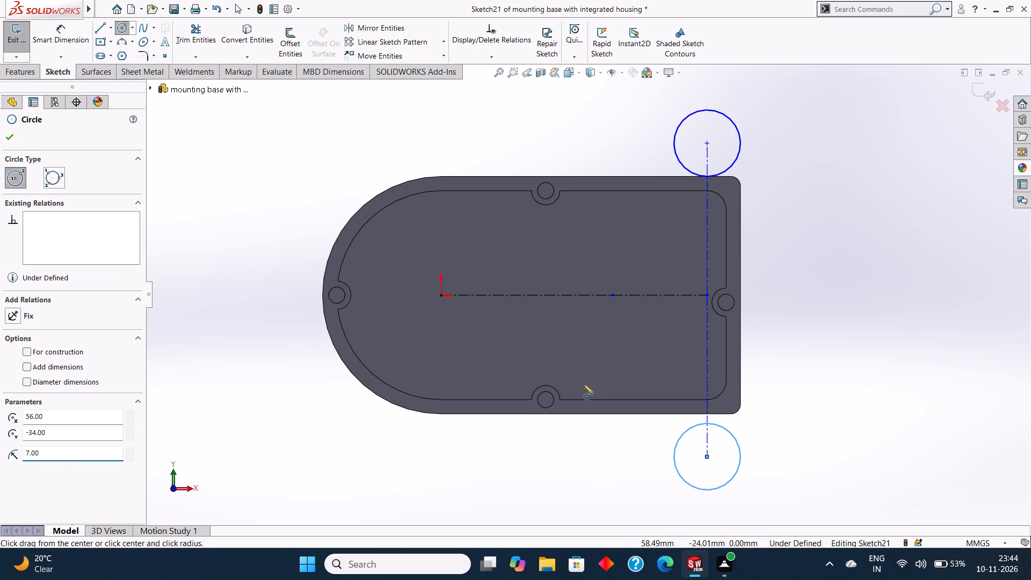
click(12, 139)
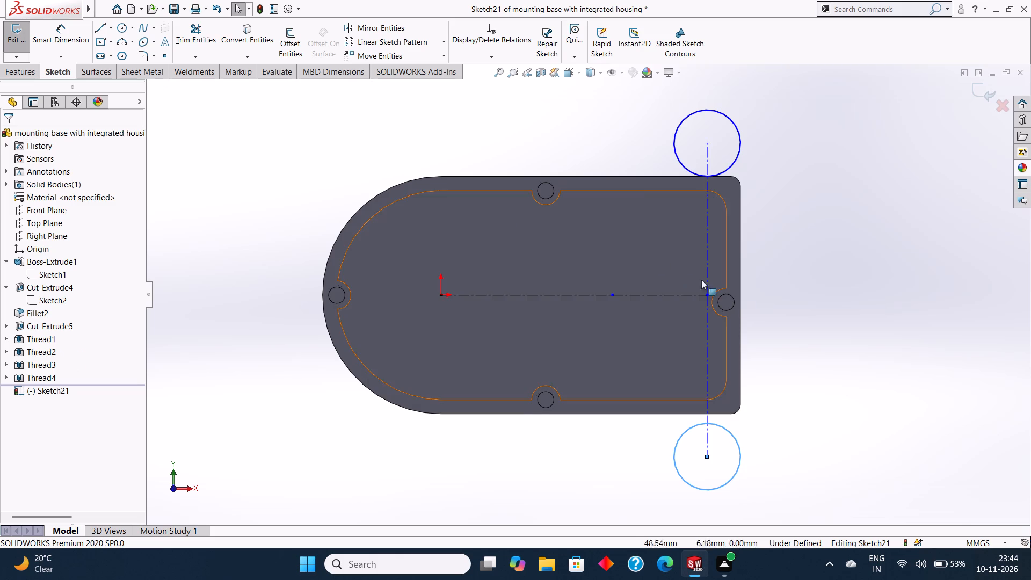
Dimension the upper vertical centerline's length and set it to 34 mm.
scroll(787, 368, down, 2)
scroll(689, 440, up, 3)
scroll(622, 166, down, 3)
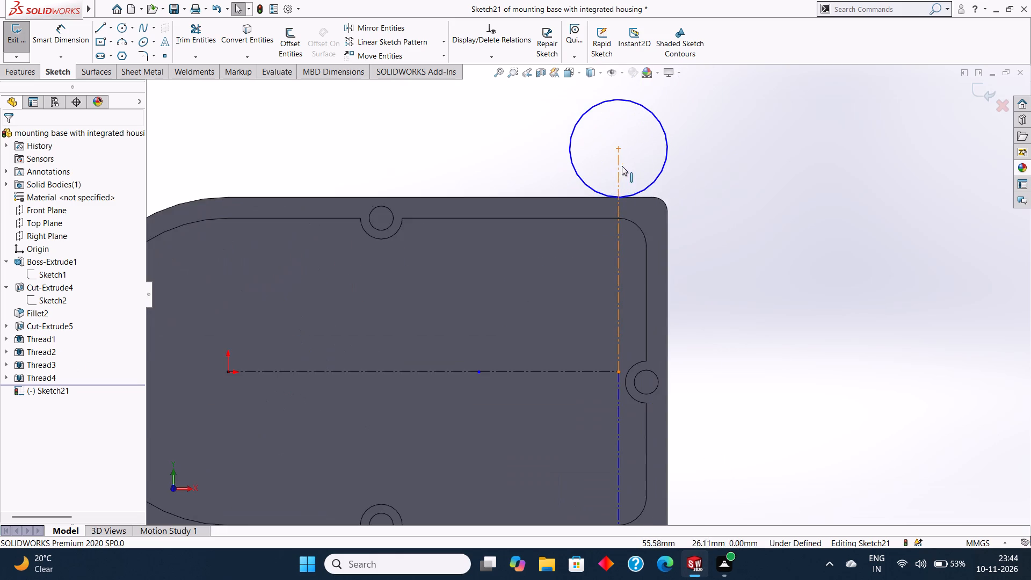
scroll(616, 197, up, 2)
click(69, 35)
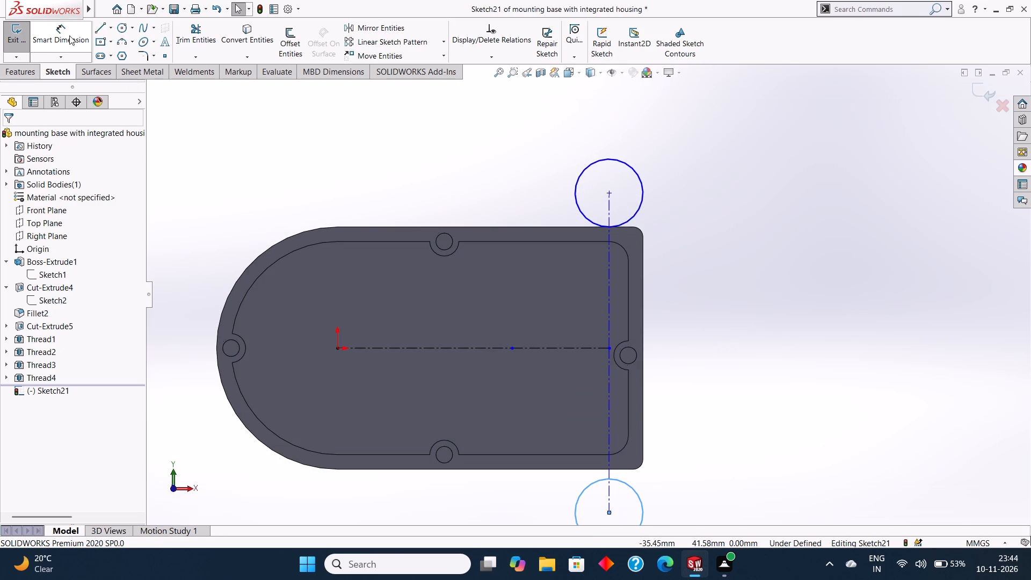
click(608, 251)
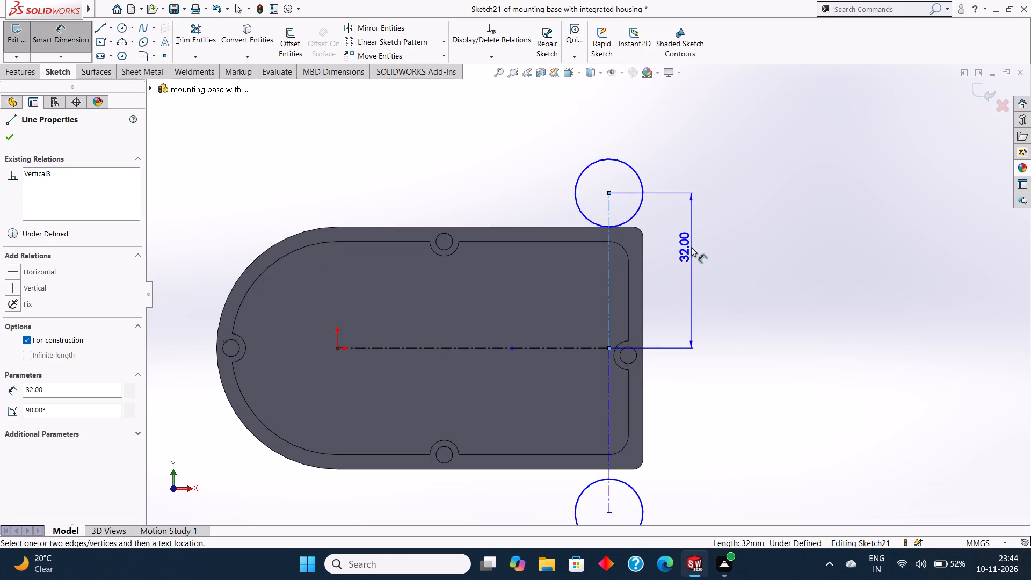
click(692, 247)
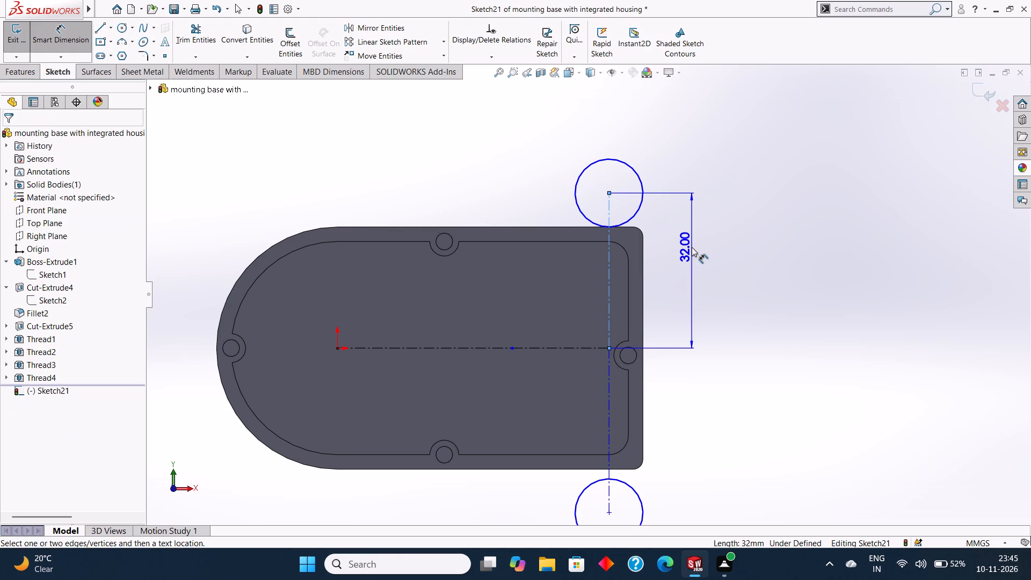
text(34)
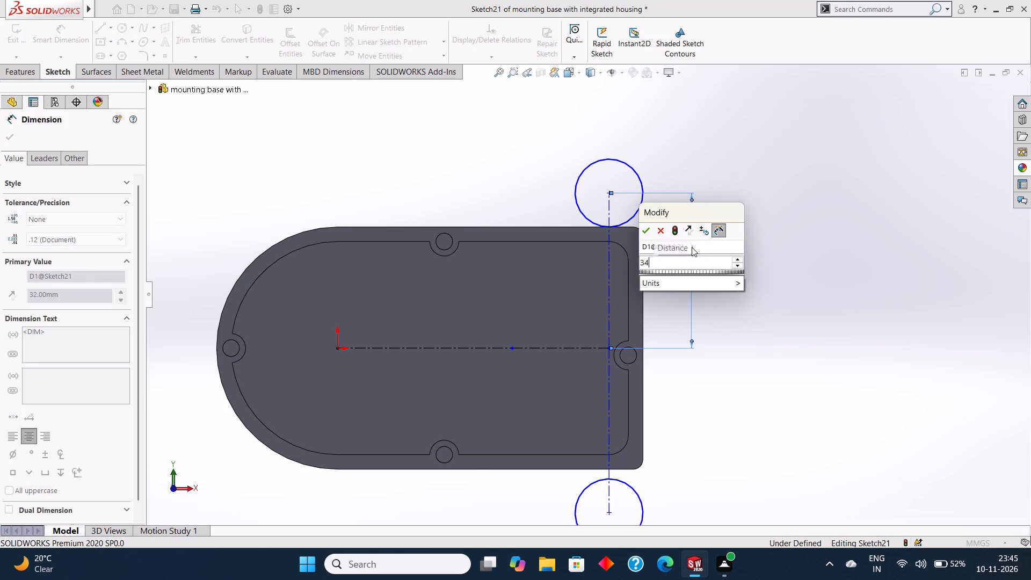
key(Return)
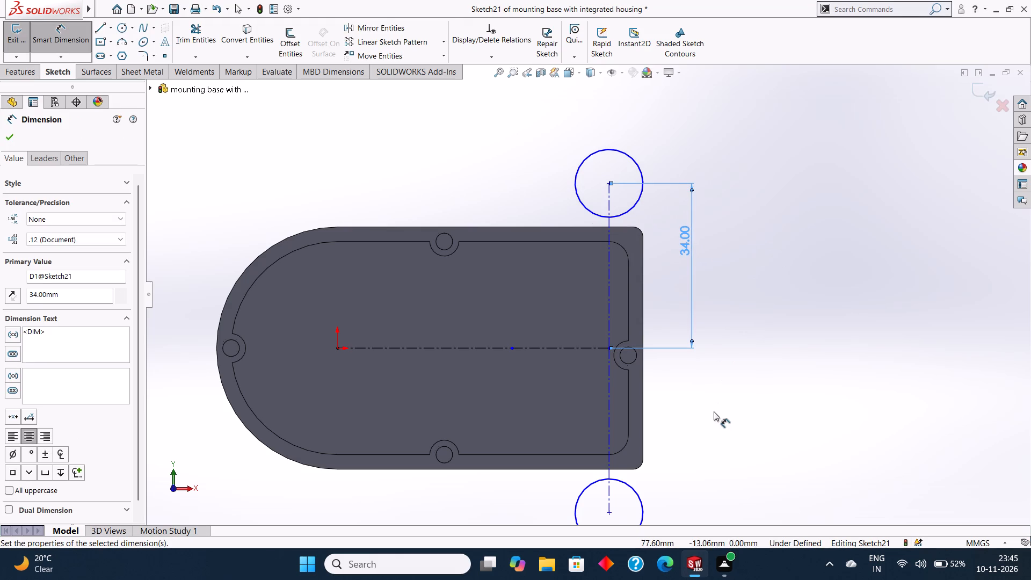
scroll(714, 412, up, 2)
key(Escape)
key(Escape)
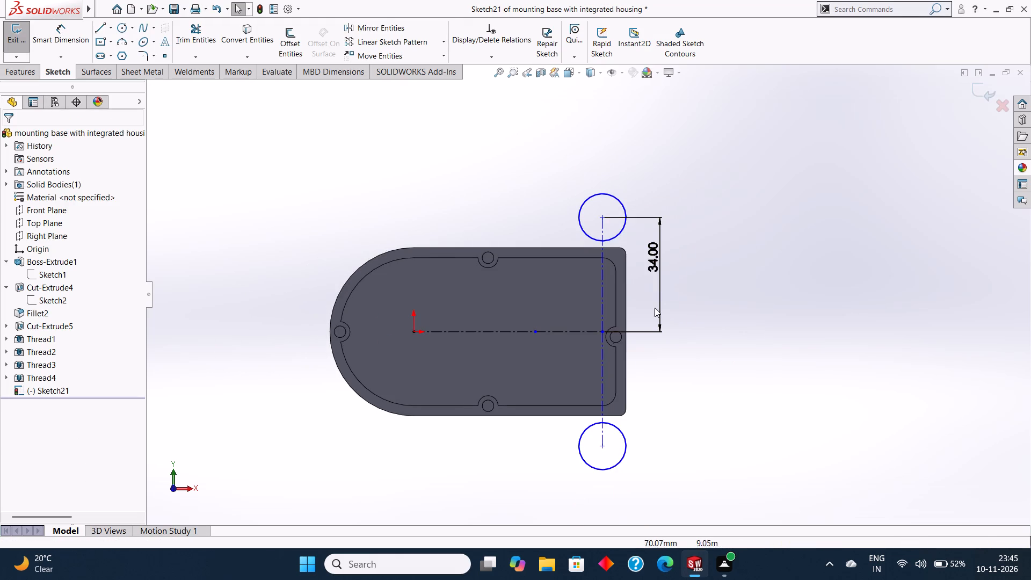
Dimension the length of the lower vertical centerline.
click(602, 367)
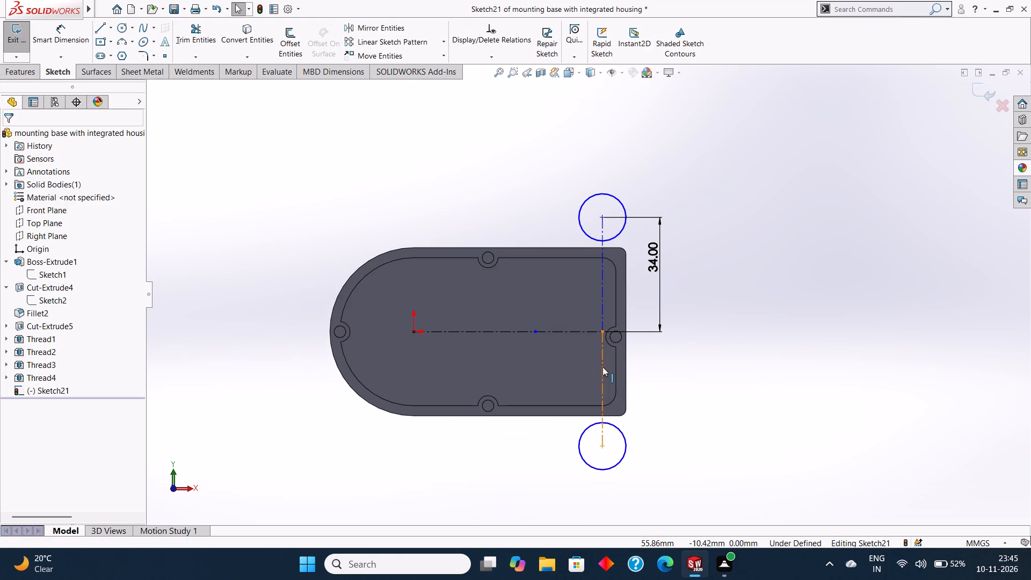
key(Escape)
key(Escape)
click(63, 32)
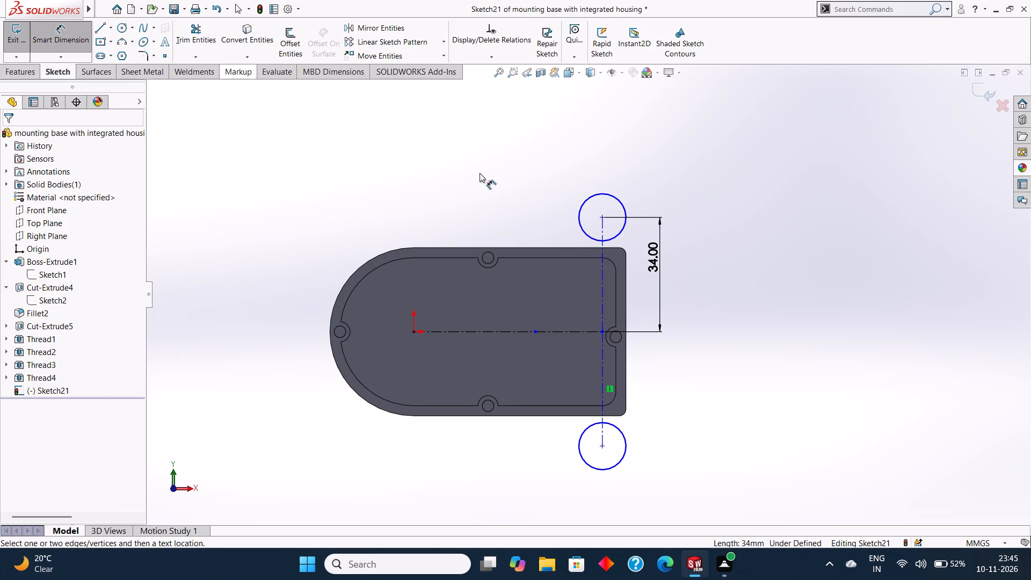
click(601, 370)
click(669, 371)
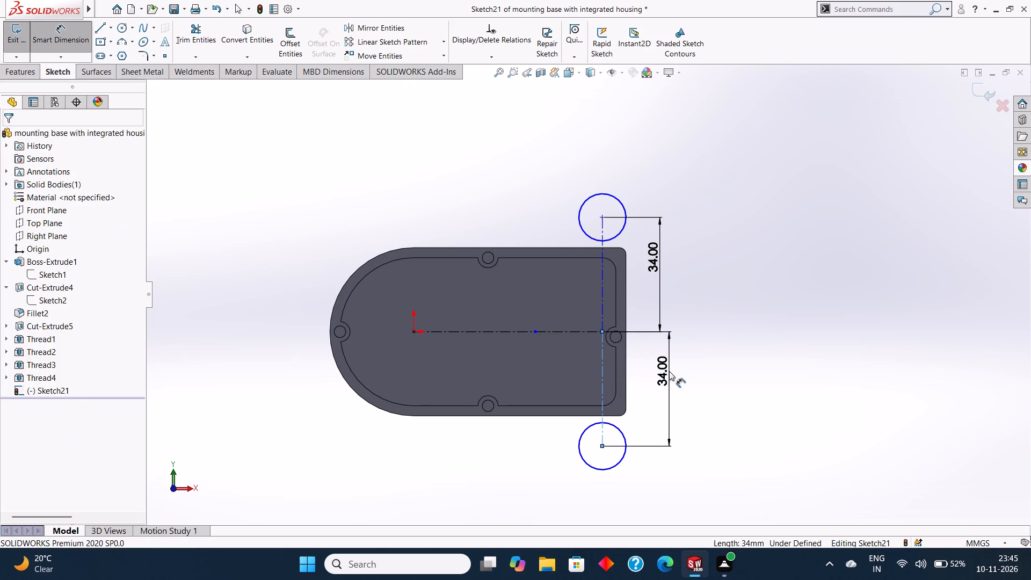
click(618, 356)
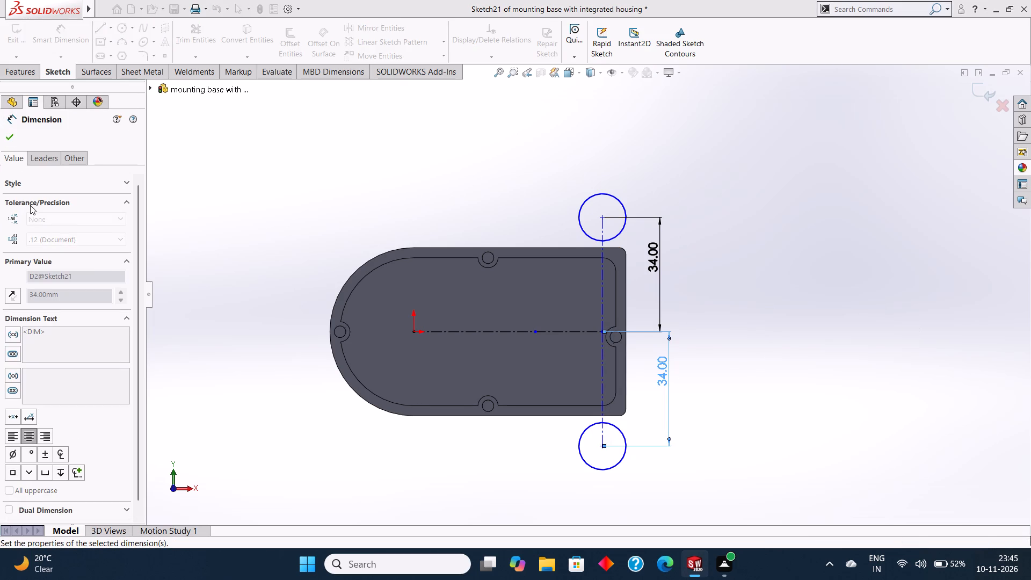
click(13, 141)
Dimension the horizontal distance from the origin to the center of the upper circle.
click(73, 41)
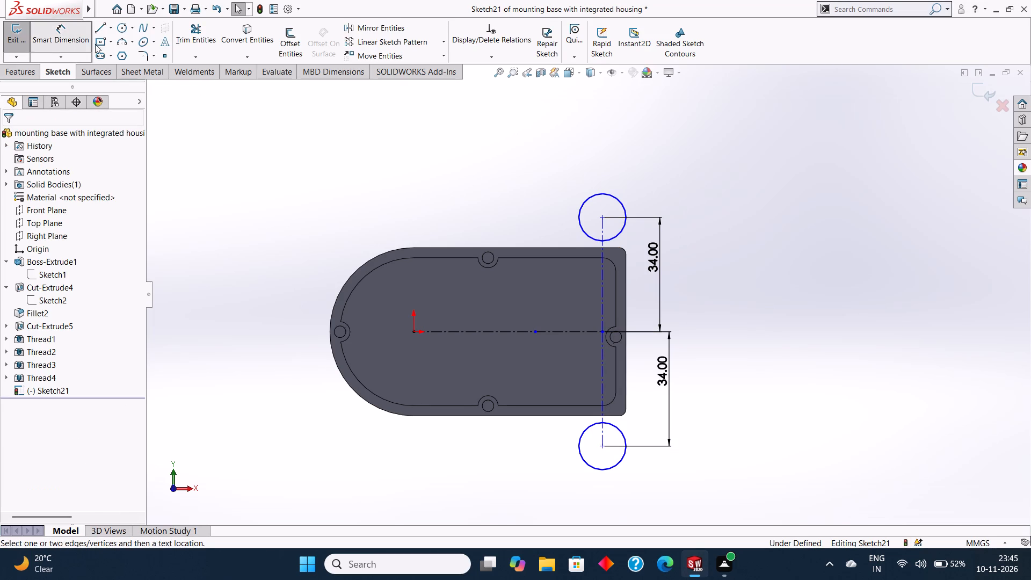
click(413, 331)
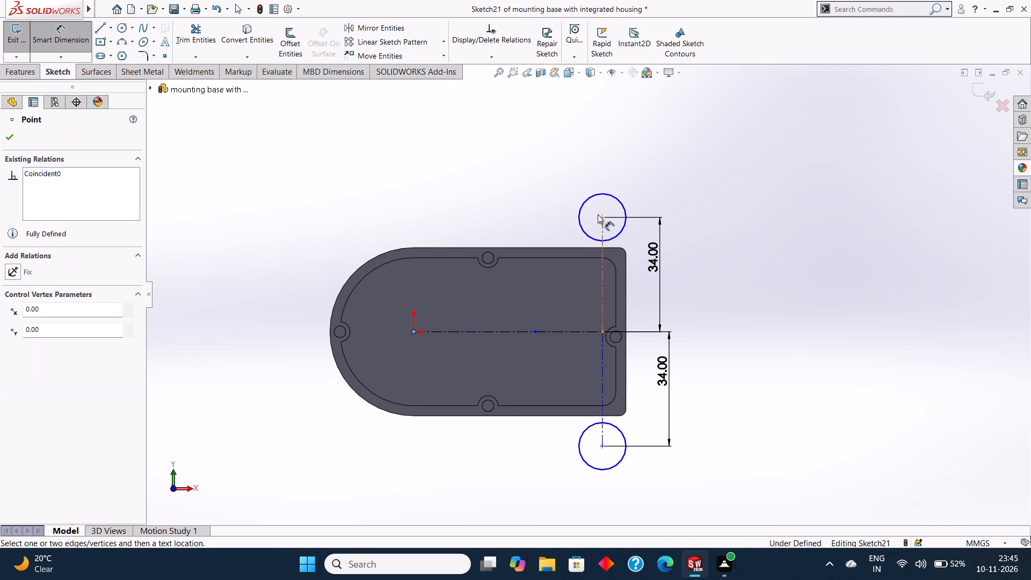
click(604, 215)
click(562, 140)
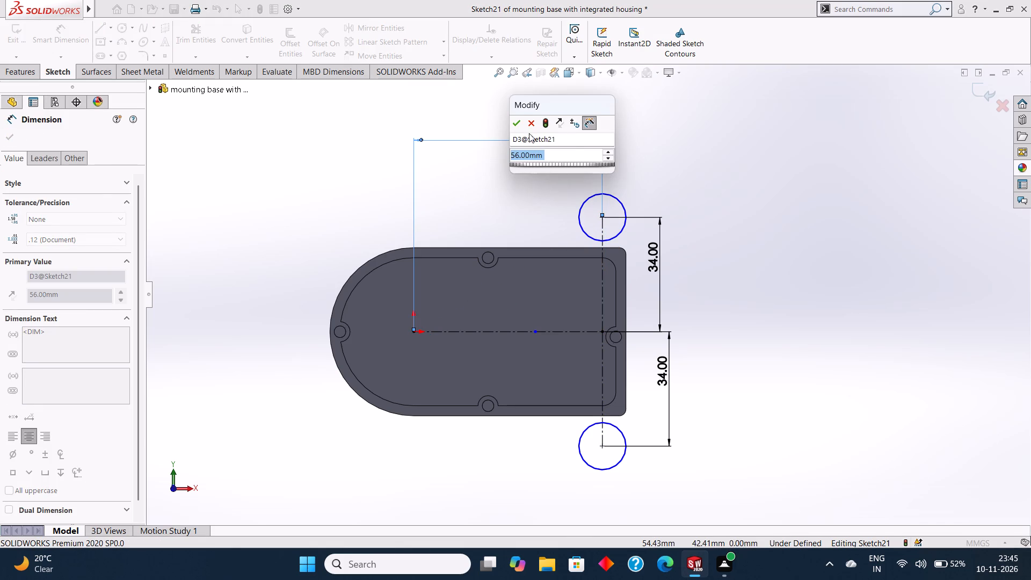
click(514, 127)
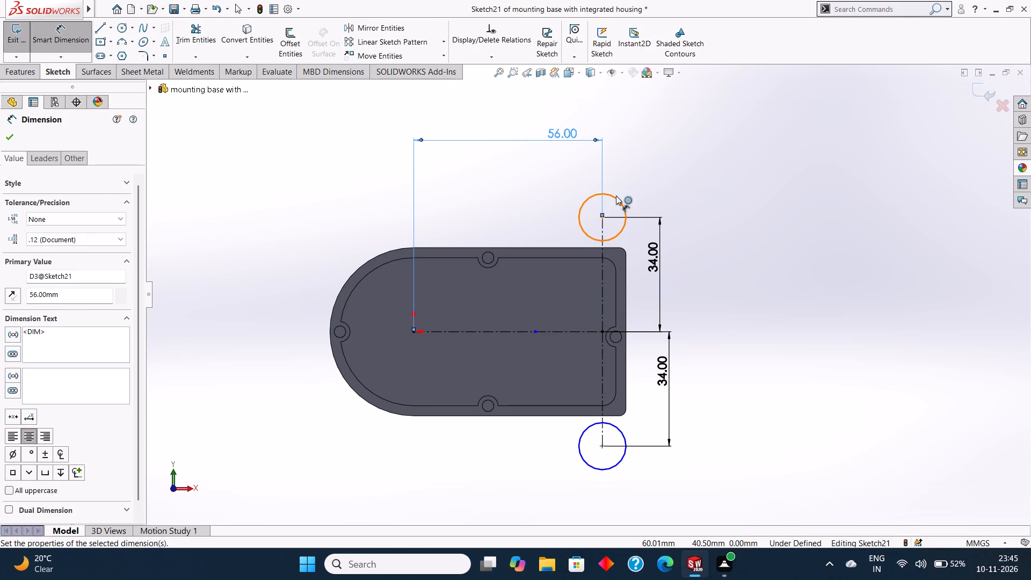
Dimension the diameters of the upper and lower circles.
click(616, 195)
click(654, 161)
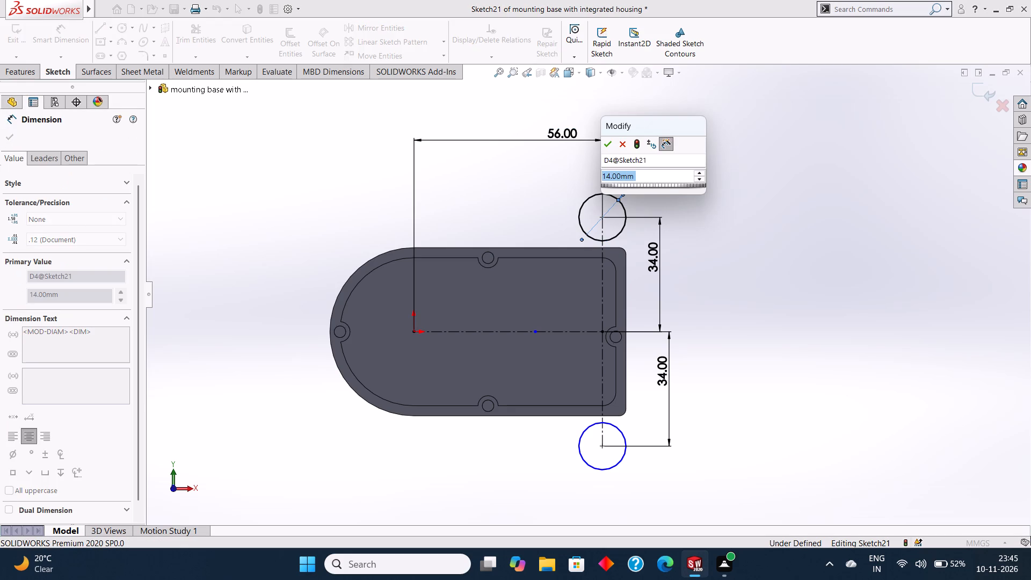
click(608, 140)
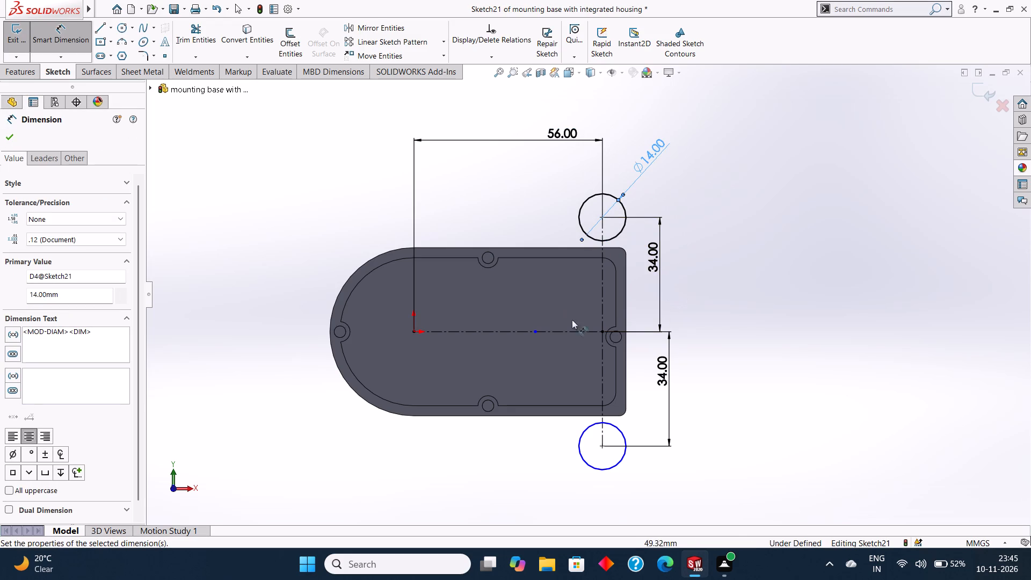
click(619, 430)
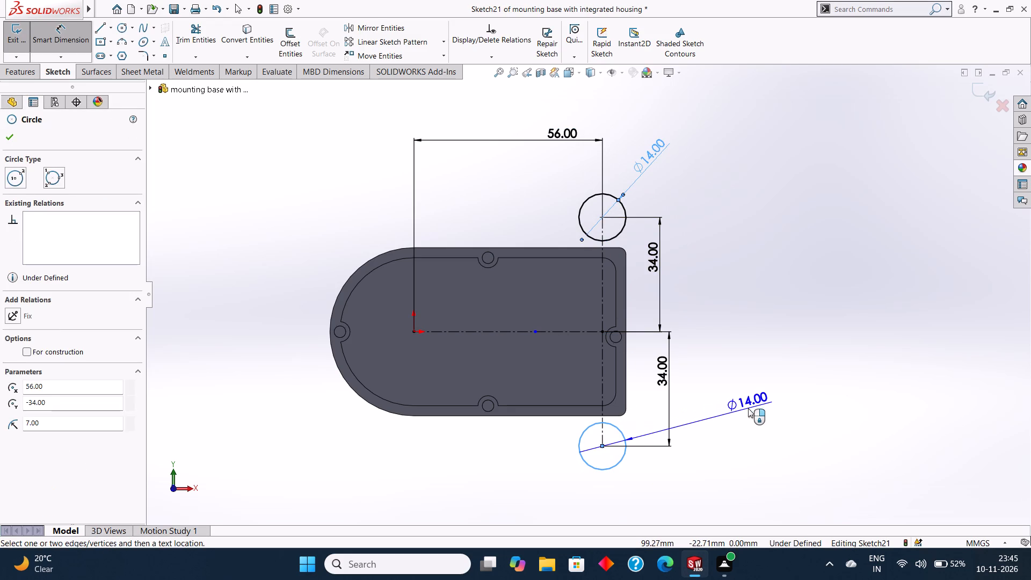
click(748, 408)
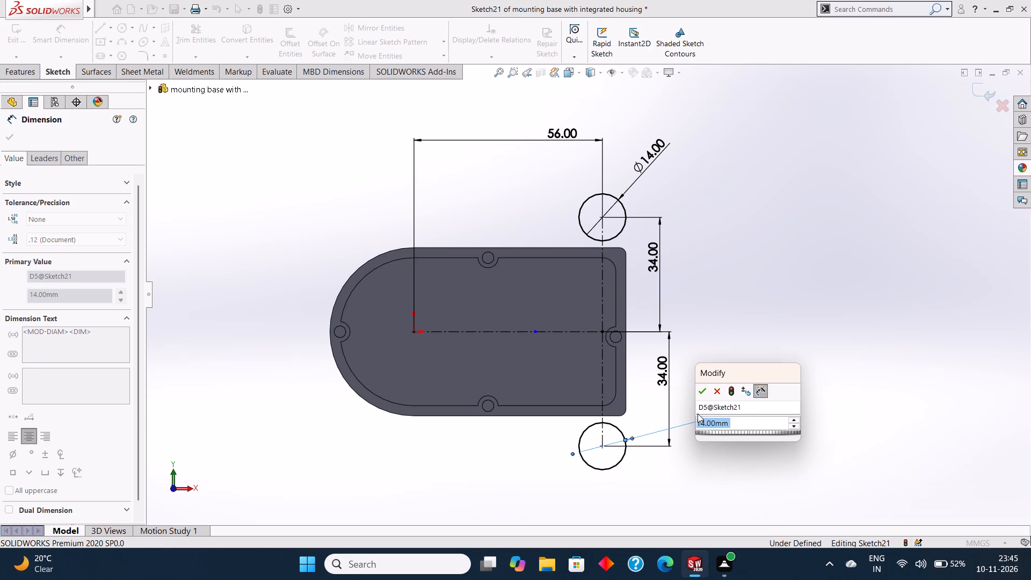
click(700, 394)
click(6, 136)
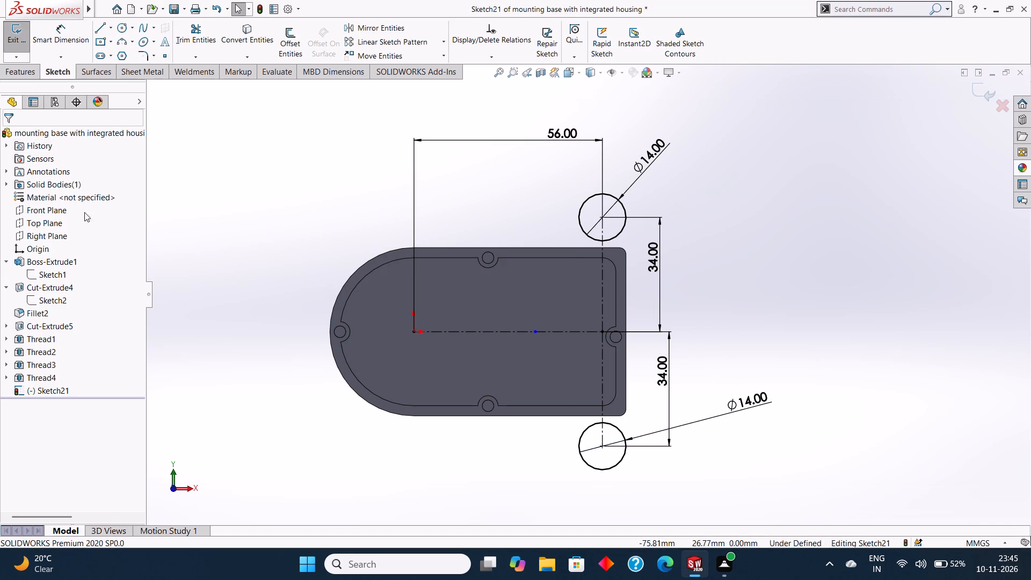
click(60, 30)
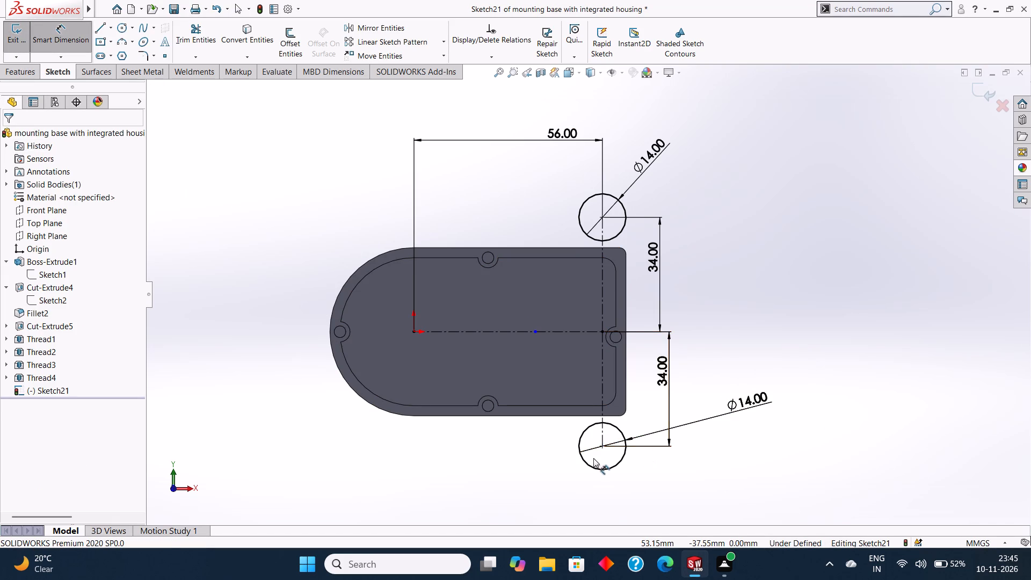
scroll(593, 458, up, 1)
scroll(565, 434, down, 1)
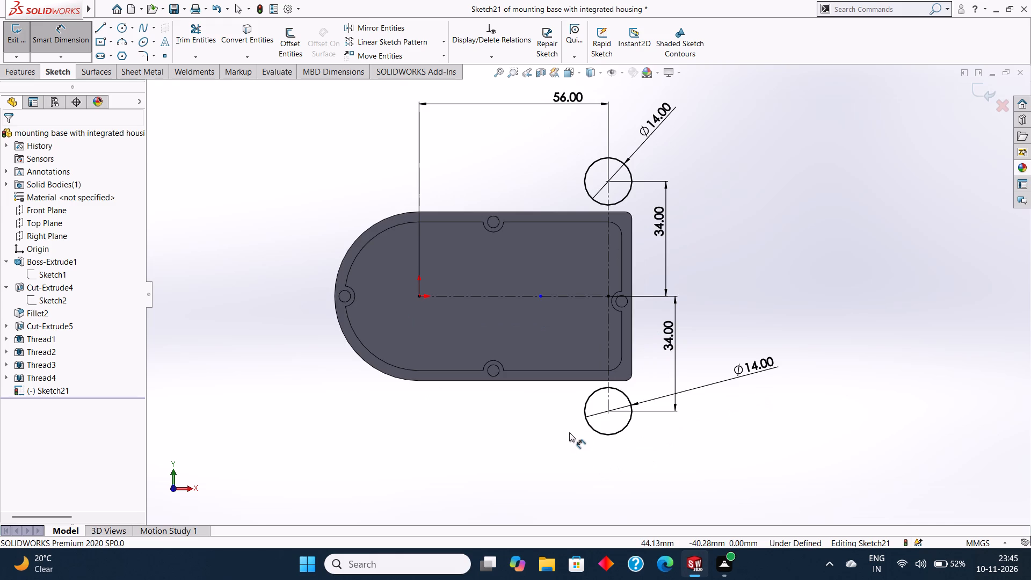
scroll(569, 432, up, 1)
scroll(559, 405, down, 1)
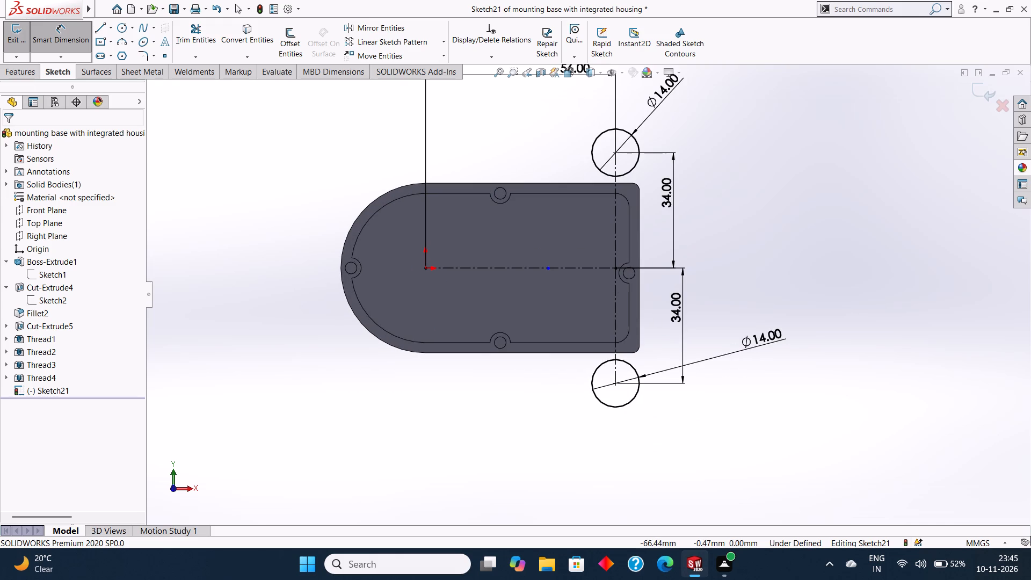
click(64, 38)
Draw a vertical line 11 mm long from the base's upper flat-end corner to the outermost point of the upper circle.
click(92, 26)
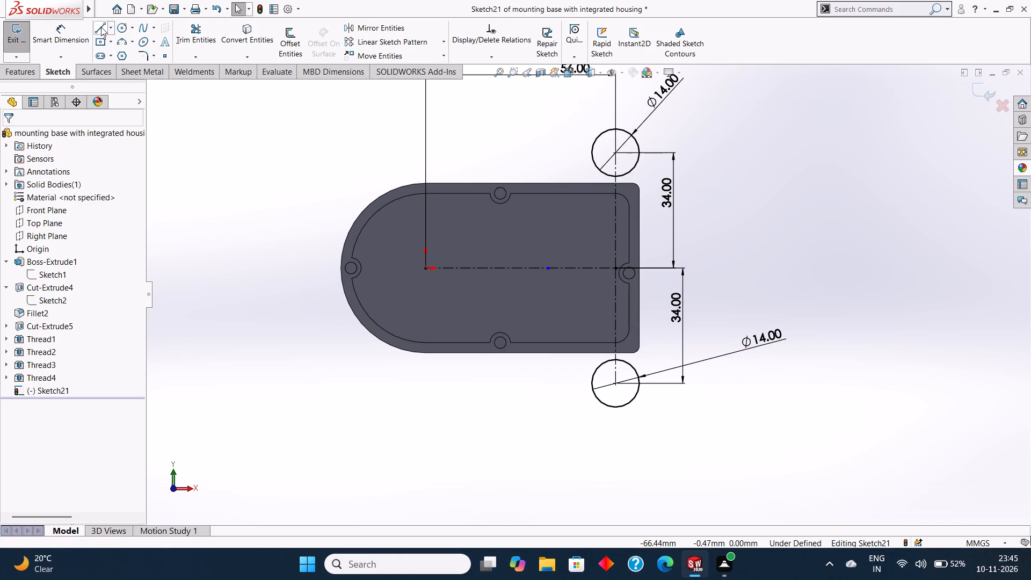
click(101, 27)
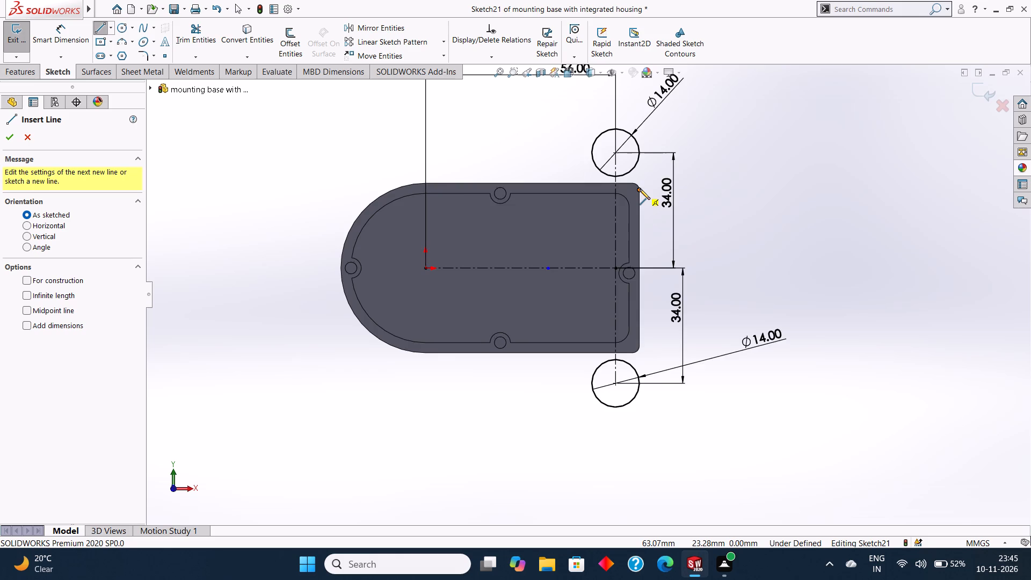
scroll(640, 189, down, 1)
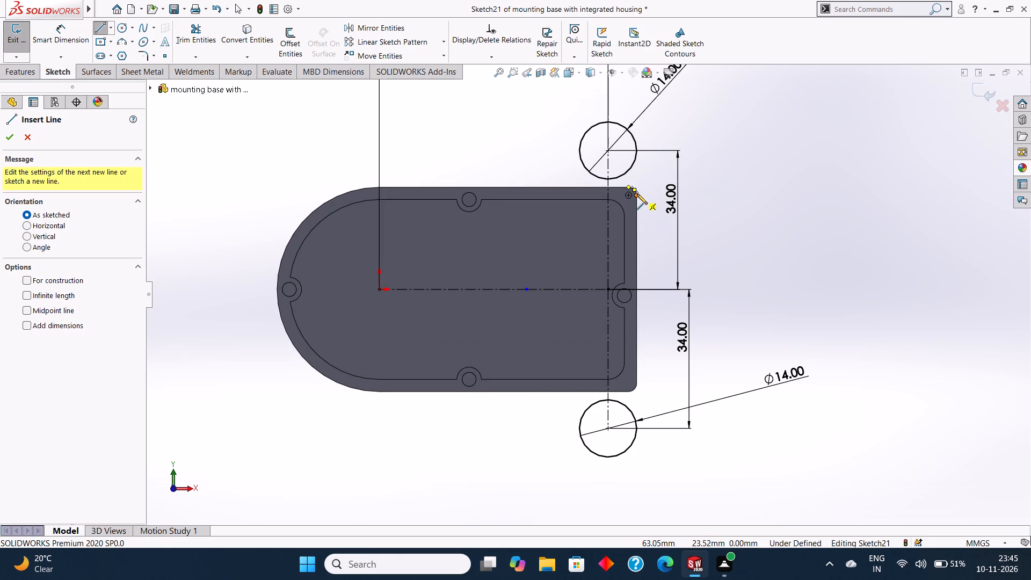
click(637, 194)
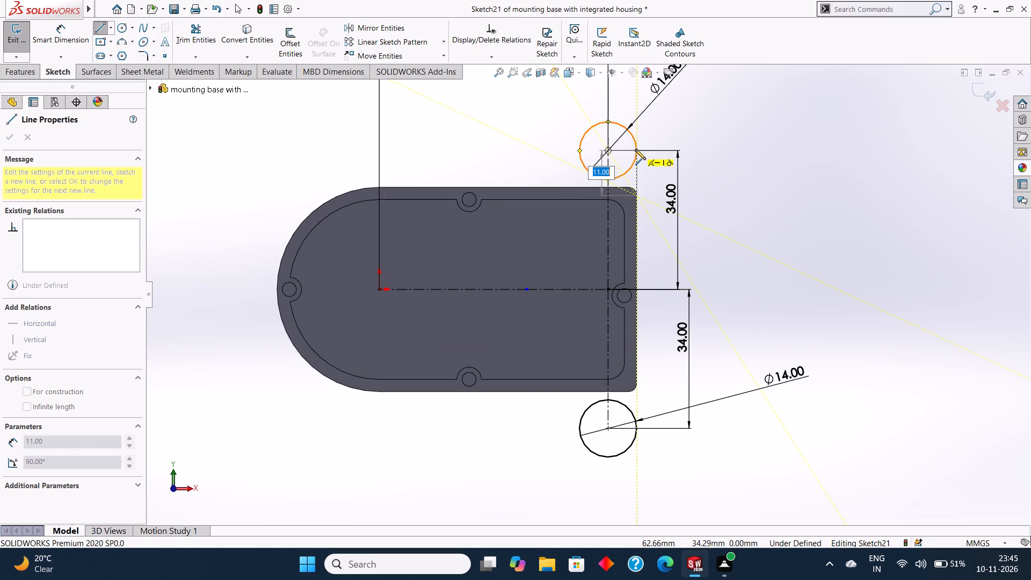
click(635, 149)
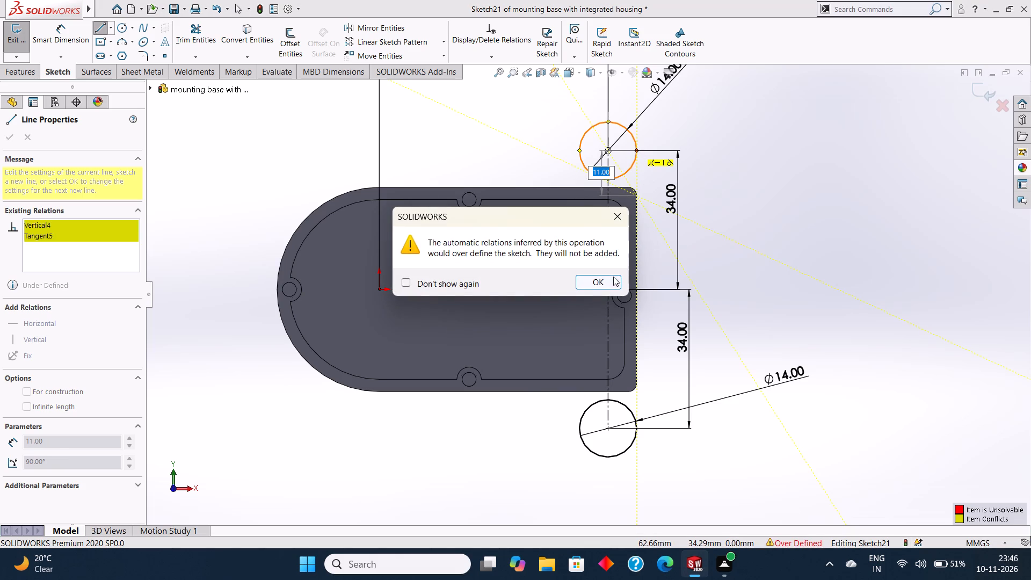
click(613, 275)
key(Escape)
key(Escape)
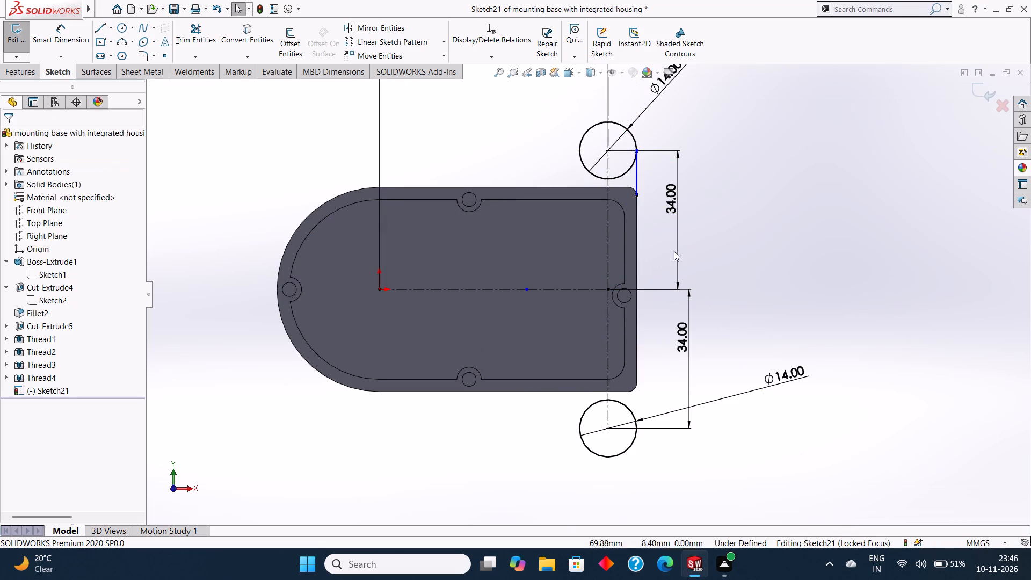
key(Escape)
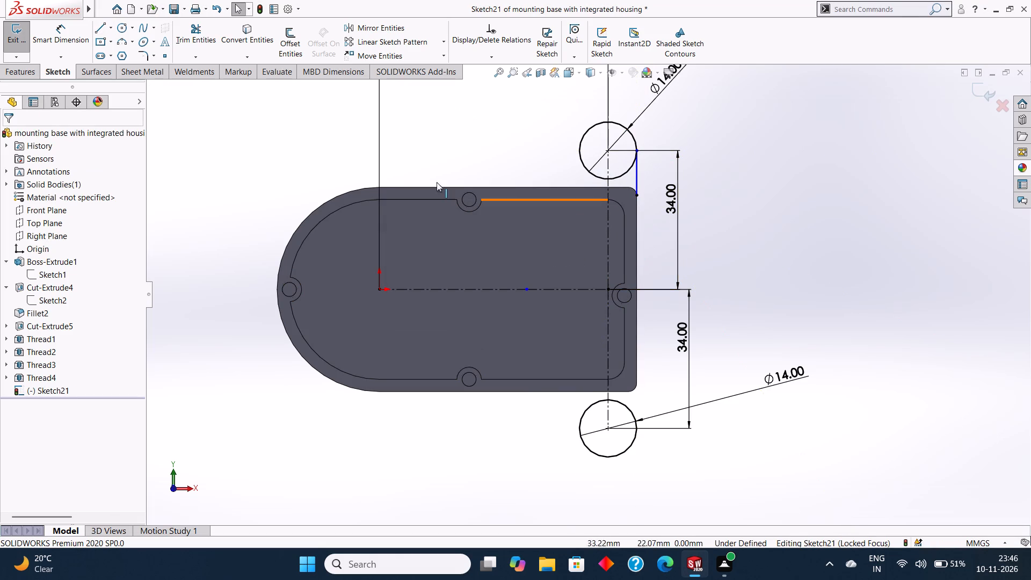
Draw a vertical line 11 mm long from the base's lower flat-end corner down to the outermost point of the lower circle.
click(104, 27)
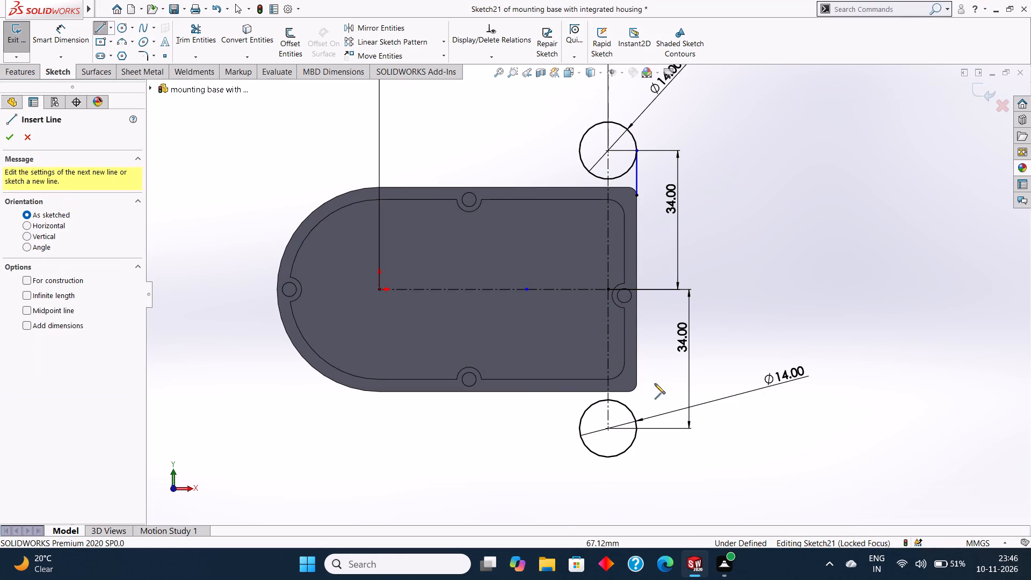
click(637, 383)
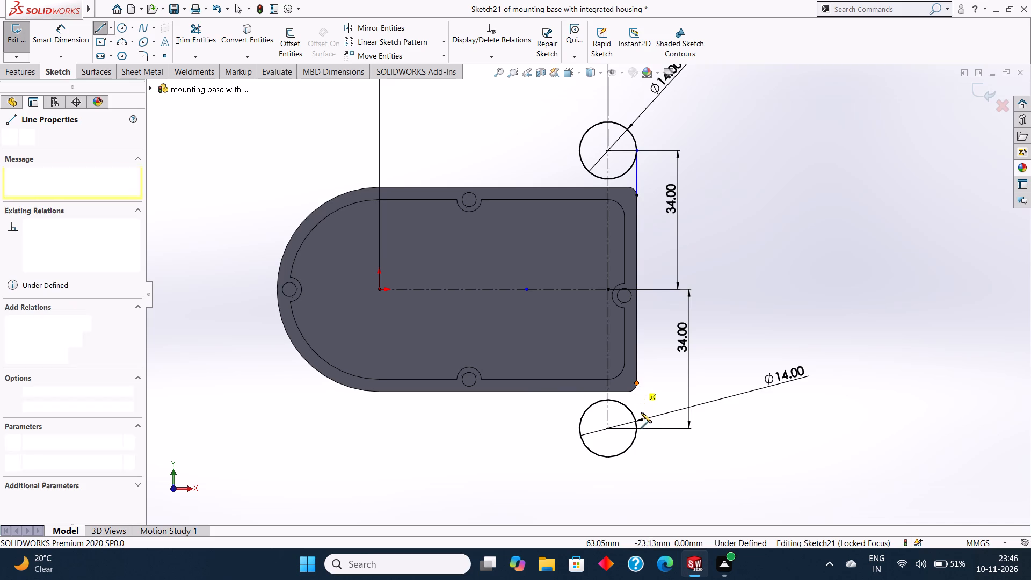
click(637, 431)
key(Escape)
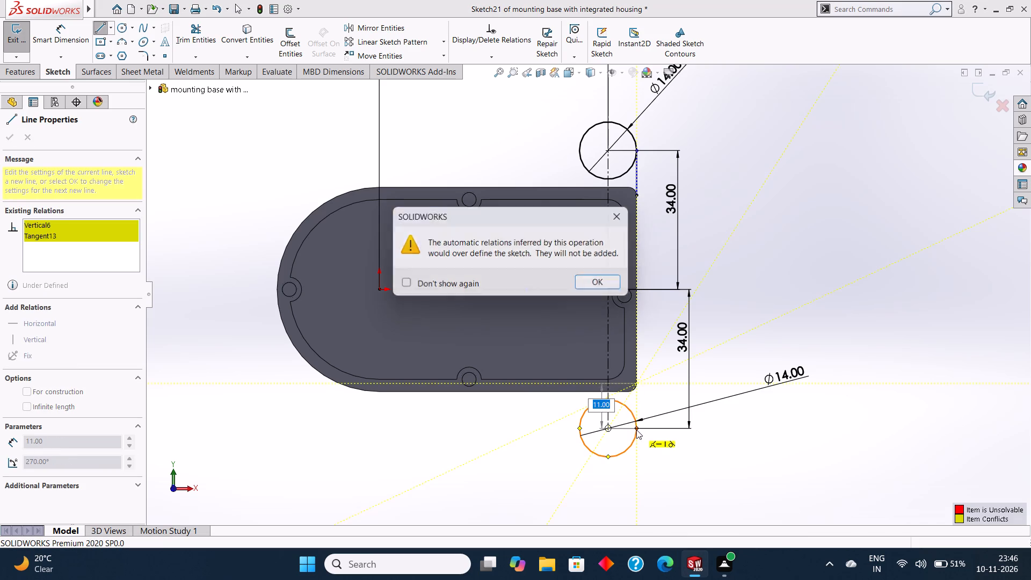
key(Escape)
key(Escape)
key(Escape)
scroll(664, 391, up, 1)
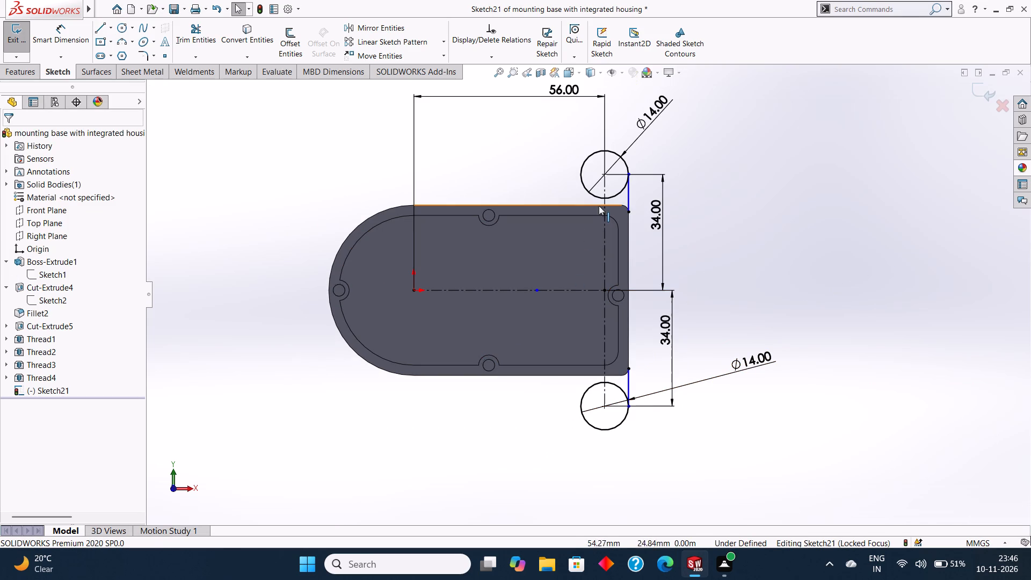
Draw a circle of radius 8 mm outside the upper long wall, beside the upper circle on its rounded-end side.
click(121, 29)
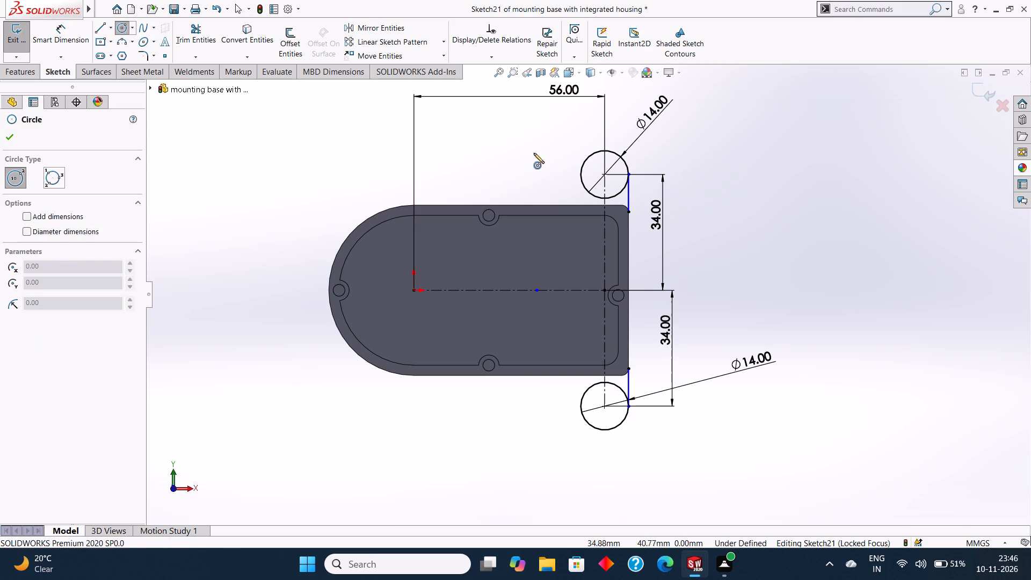
drag(523, 161, 550, 177)
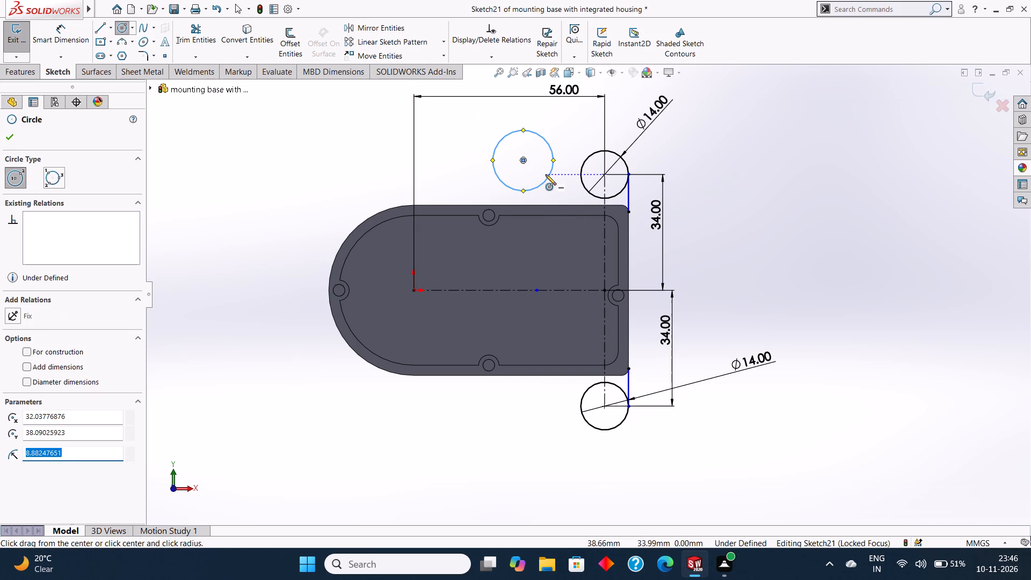
key(BackSpace)
key(8)
key(Return)
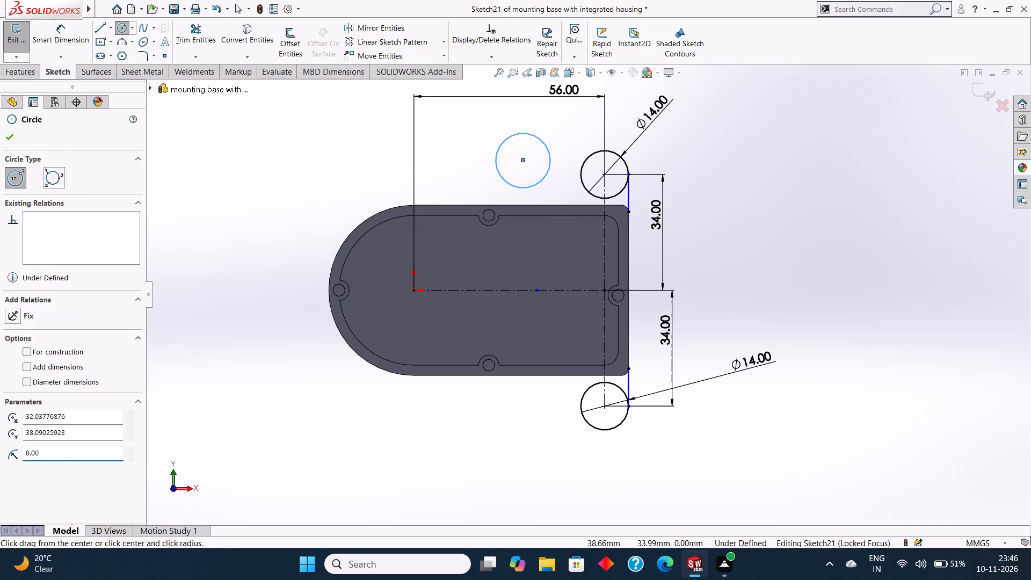
key(Escape)
key(Escape)
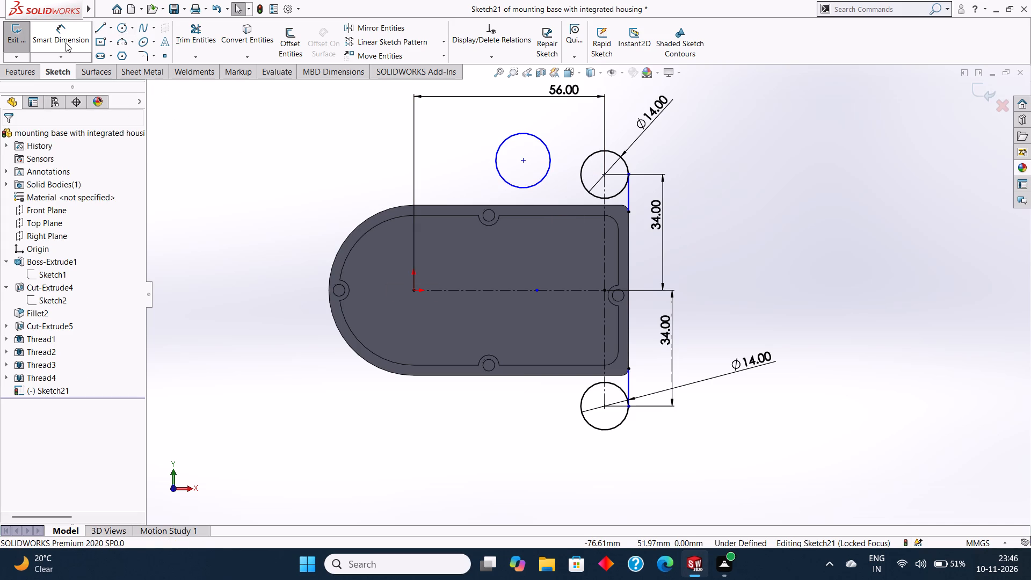
Dimension the diameter of the new circle above the upper long wall.
click(66, 42)
click(508, 141)
click(475, 122)
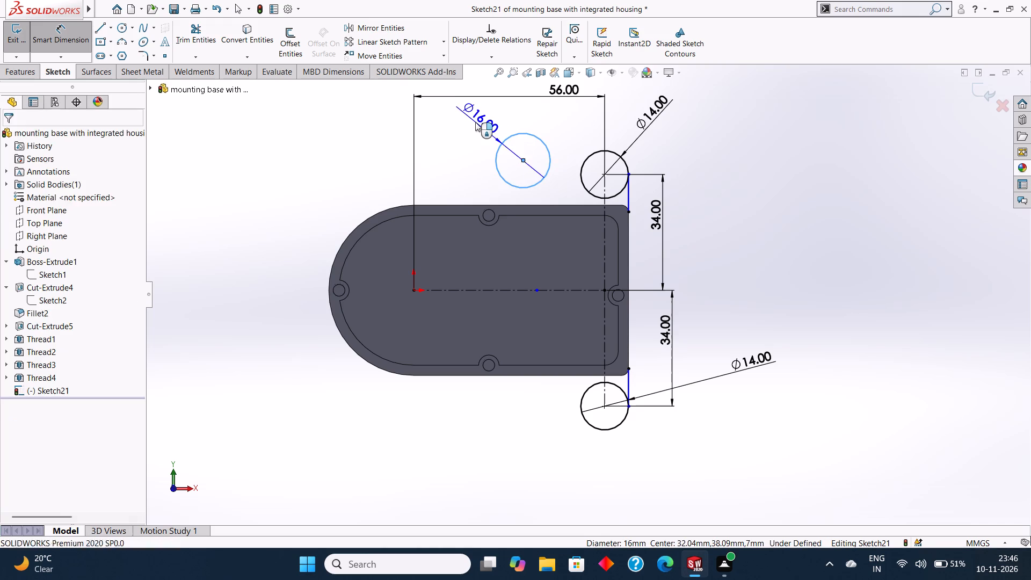
click(428, 107)
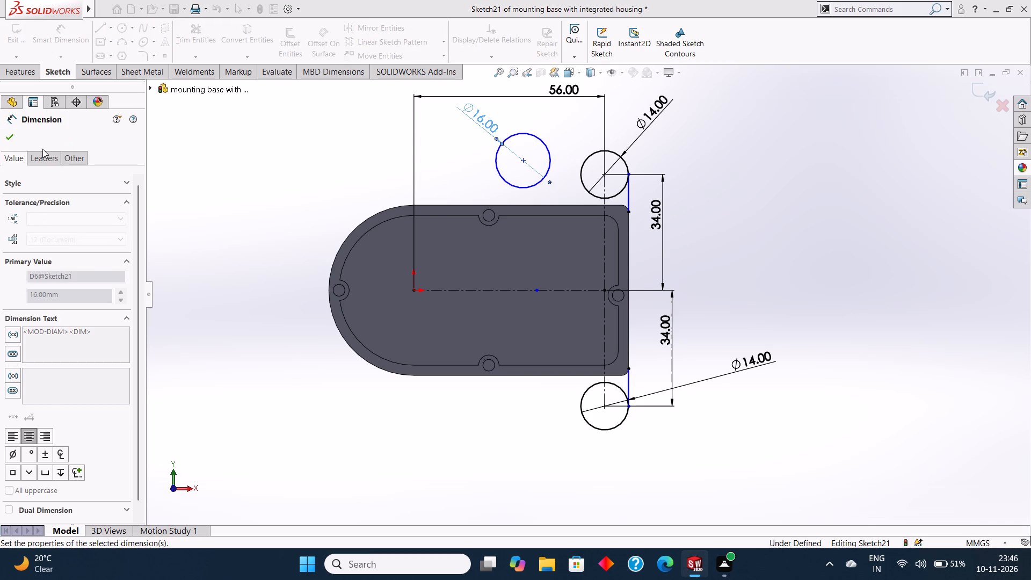
click(11, 142)
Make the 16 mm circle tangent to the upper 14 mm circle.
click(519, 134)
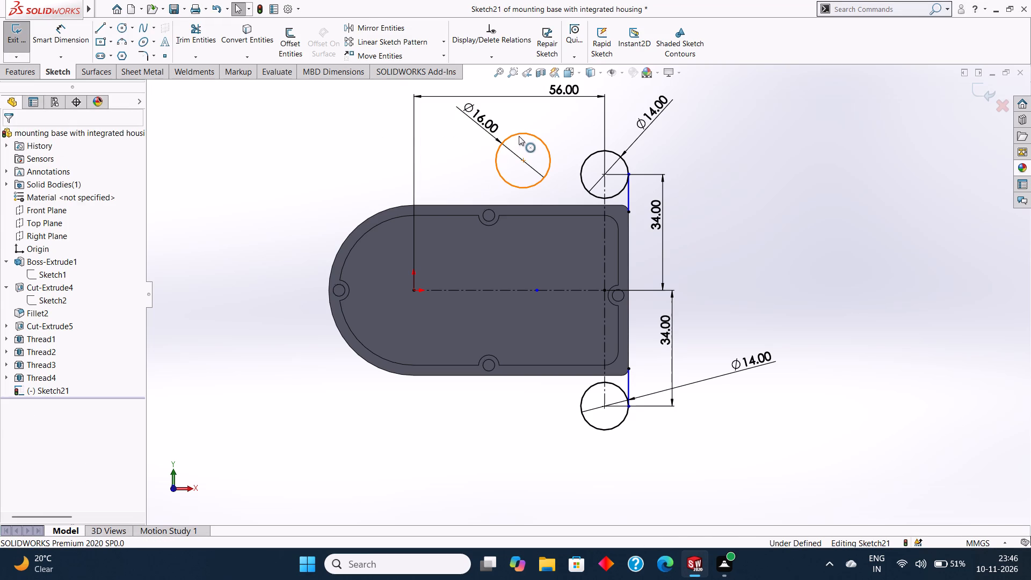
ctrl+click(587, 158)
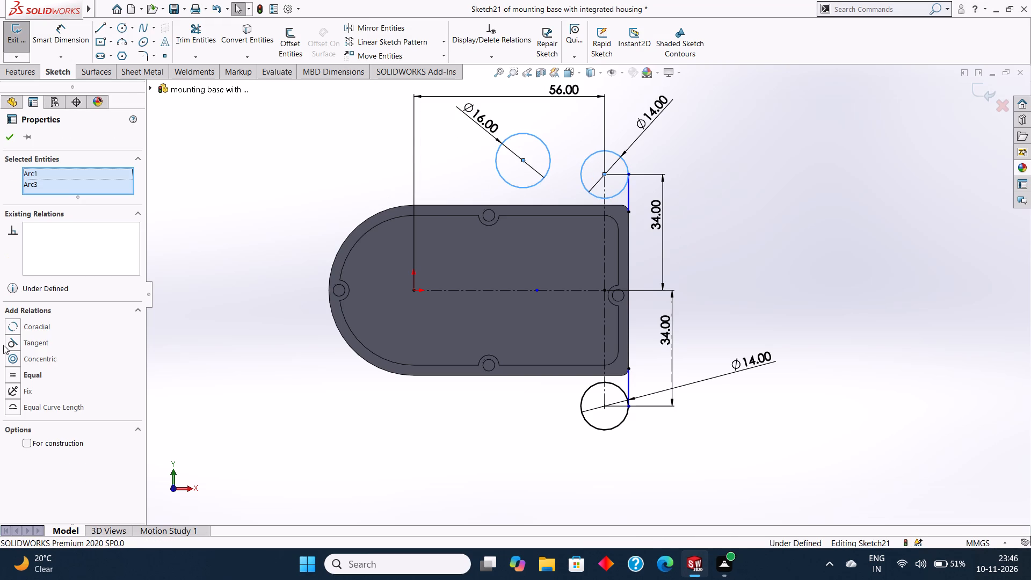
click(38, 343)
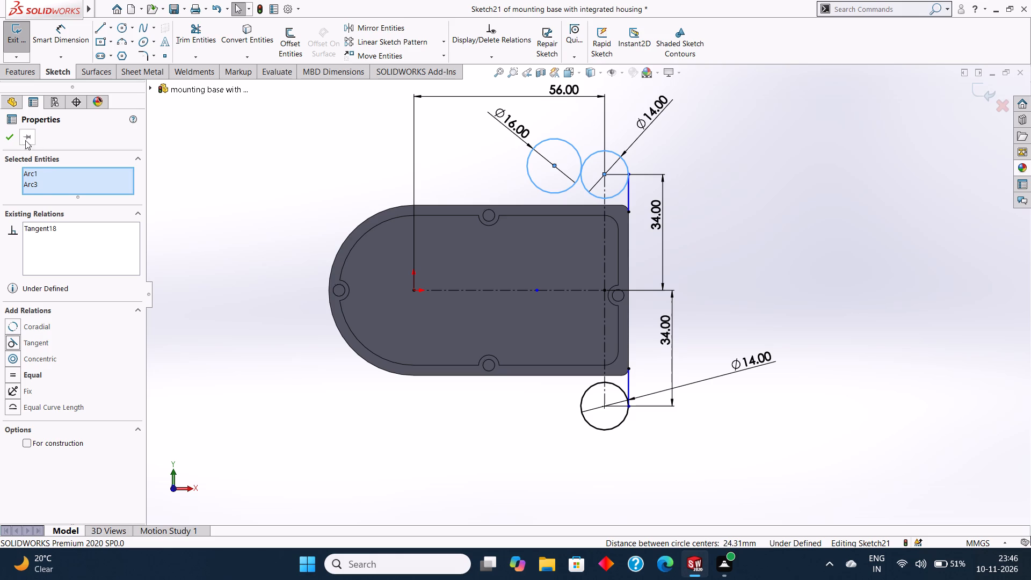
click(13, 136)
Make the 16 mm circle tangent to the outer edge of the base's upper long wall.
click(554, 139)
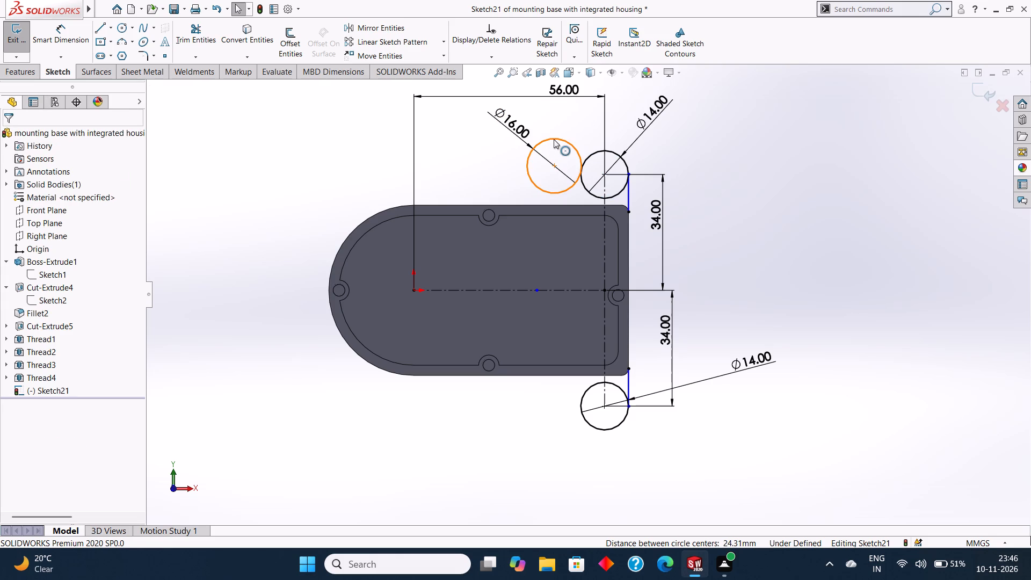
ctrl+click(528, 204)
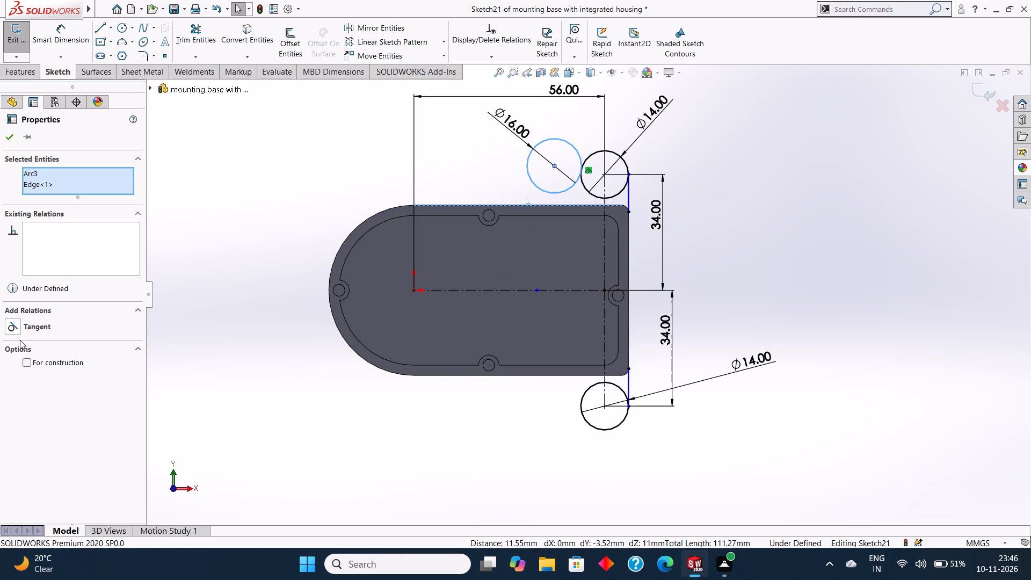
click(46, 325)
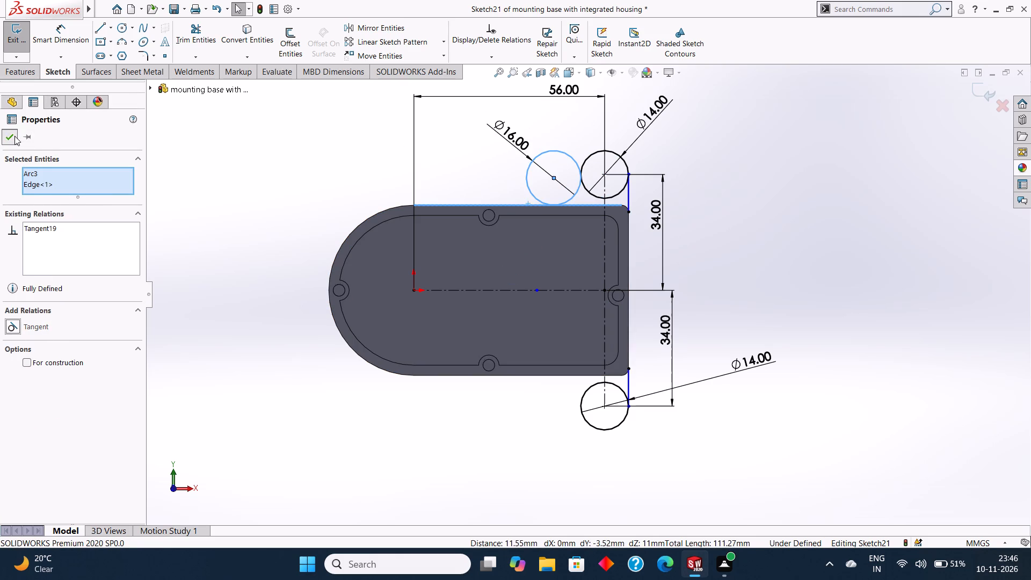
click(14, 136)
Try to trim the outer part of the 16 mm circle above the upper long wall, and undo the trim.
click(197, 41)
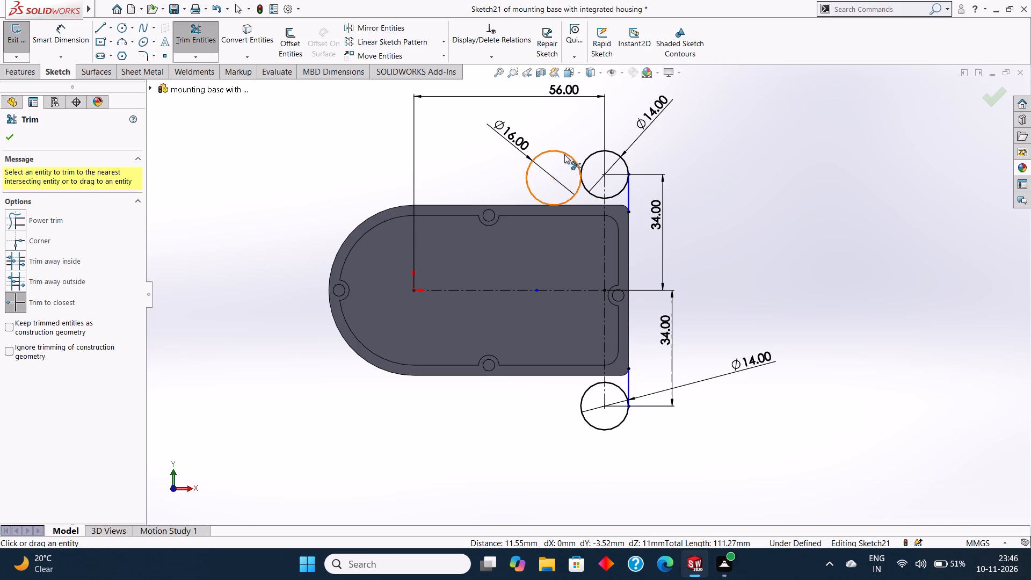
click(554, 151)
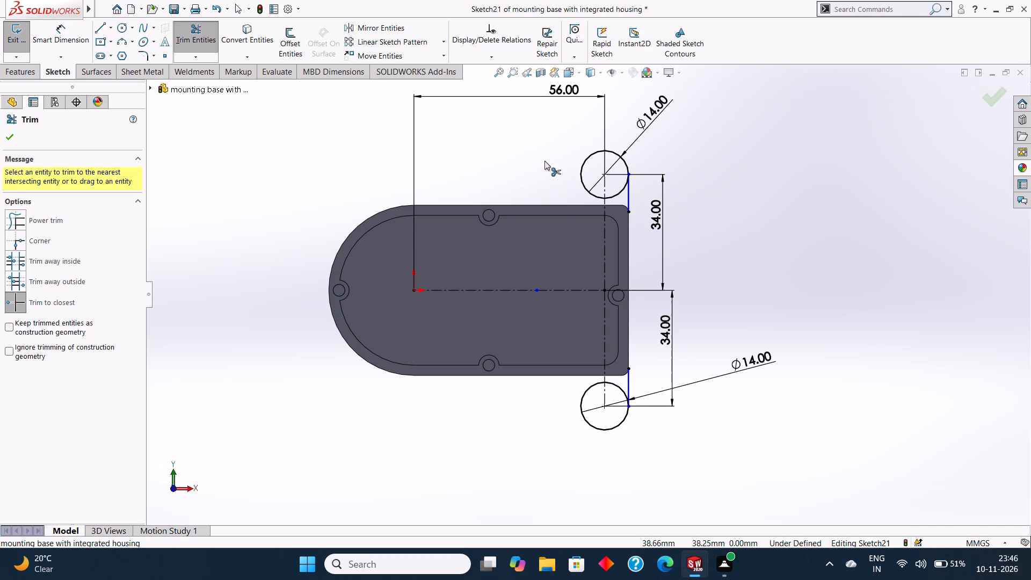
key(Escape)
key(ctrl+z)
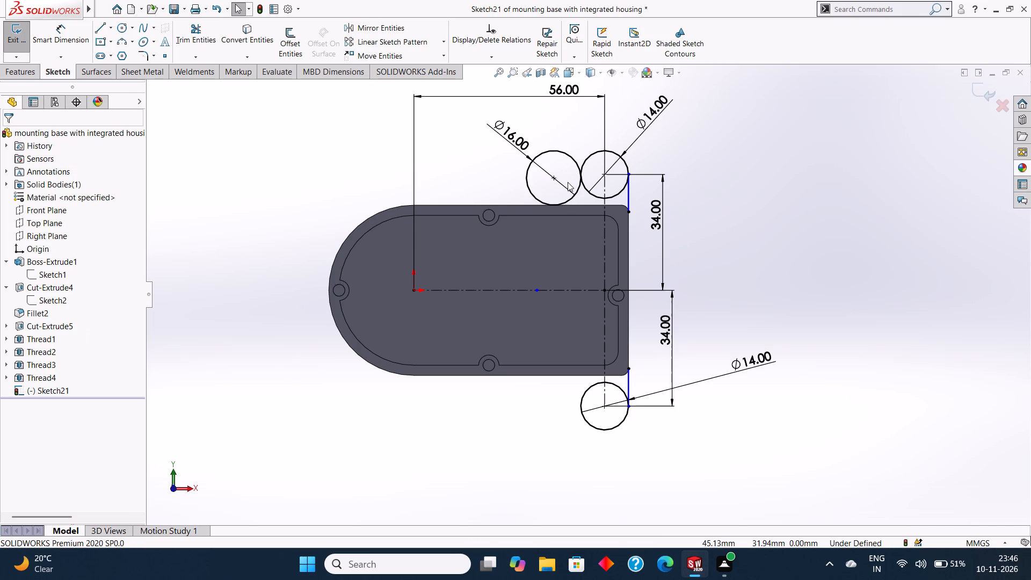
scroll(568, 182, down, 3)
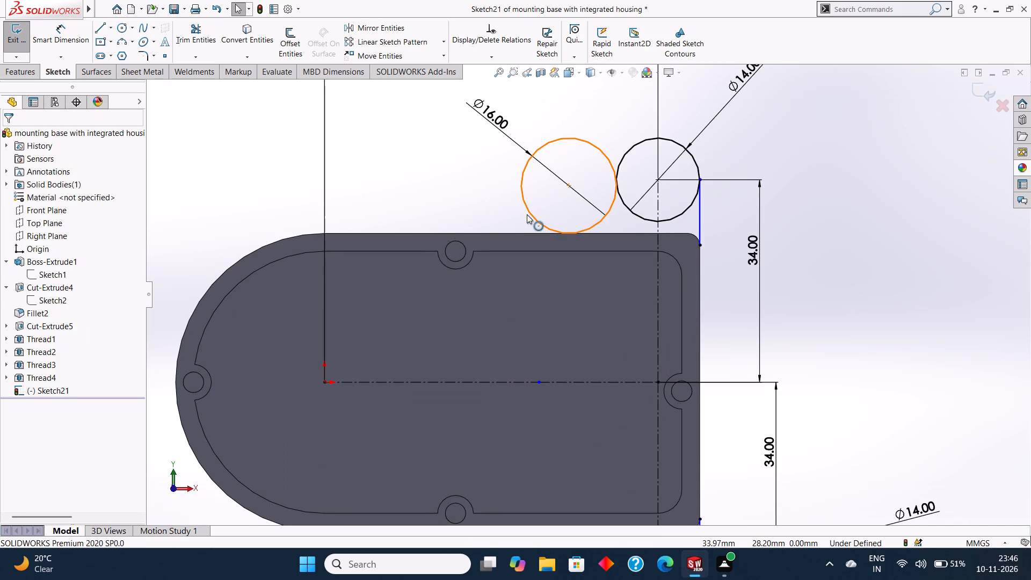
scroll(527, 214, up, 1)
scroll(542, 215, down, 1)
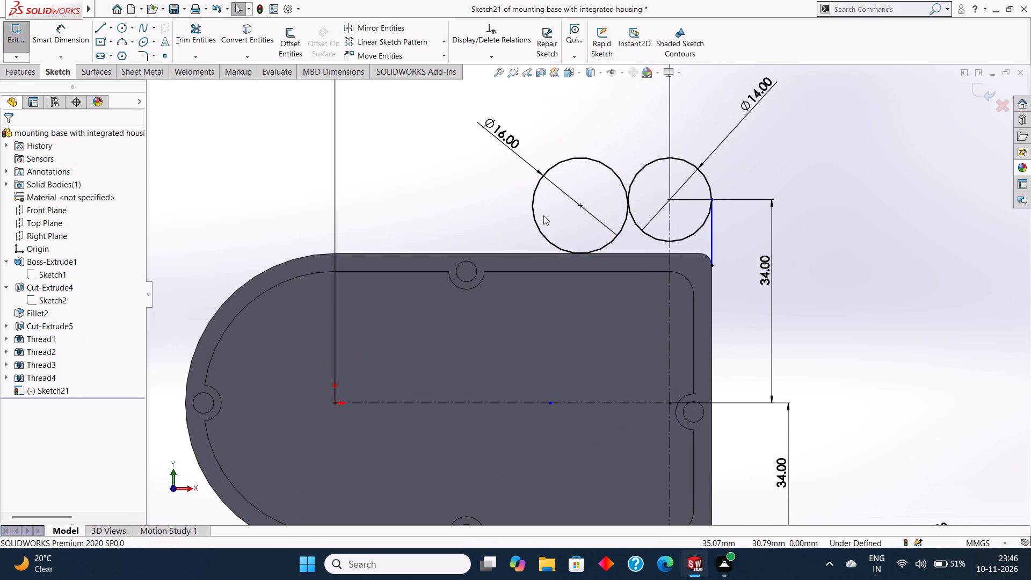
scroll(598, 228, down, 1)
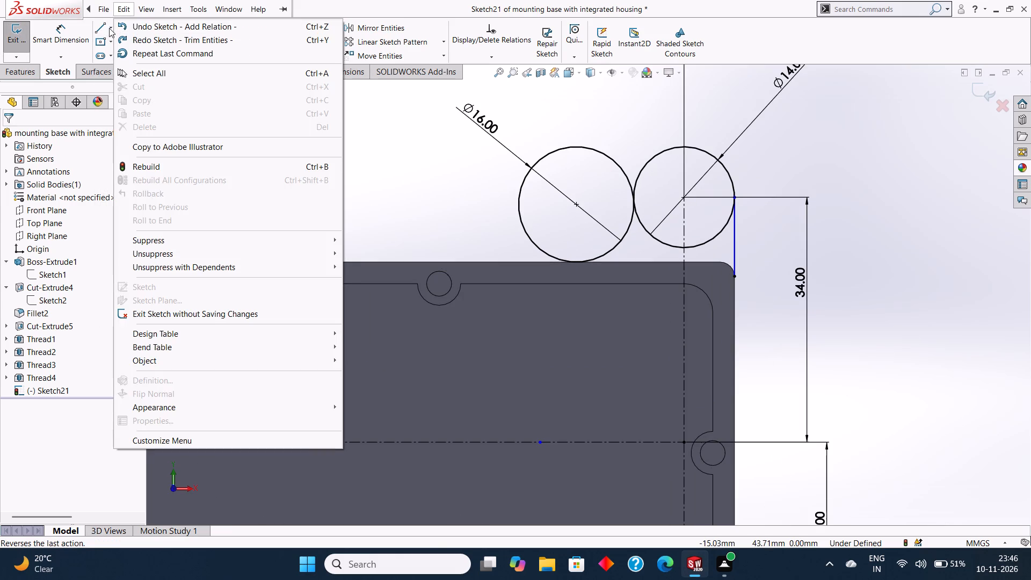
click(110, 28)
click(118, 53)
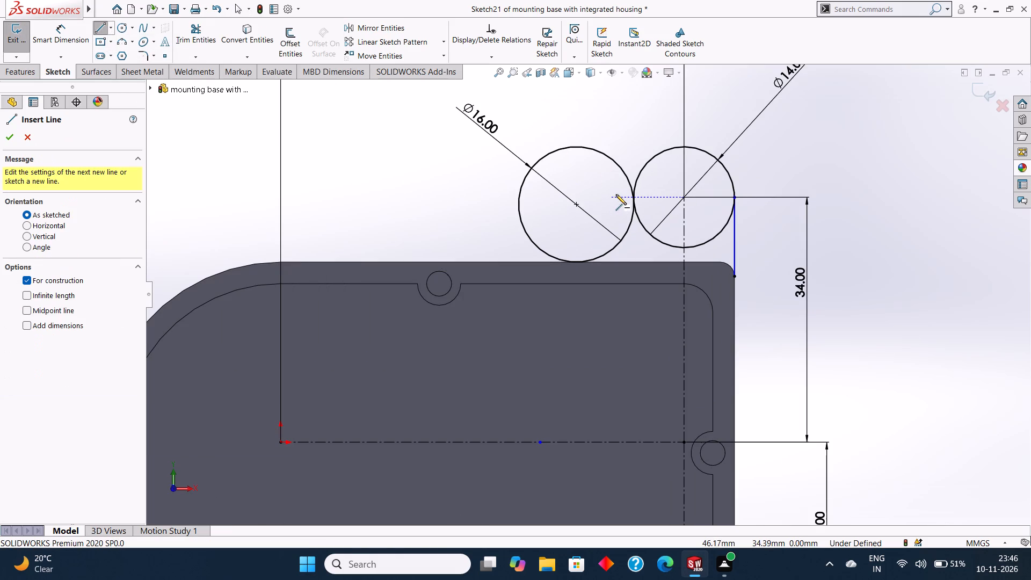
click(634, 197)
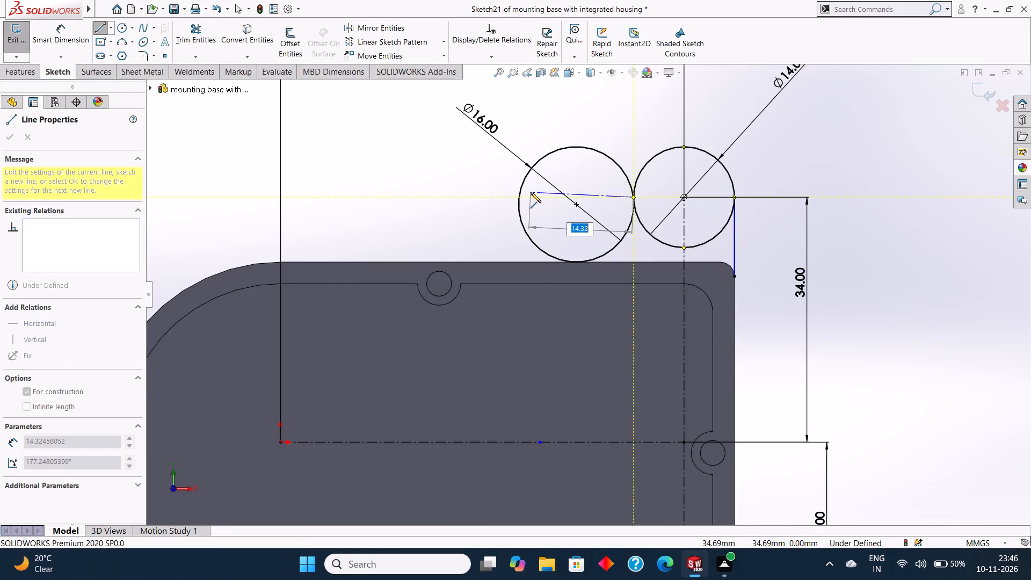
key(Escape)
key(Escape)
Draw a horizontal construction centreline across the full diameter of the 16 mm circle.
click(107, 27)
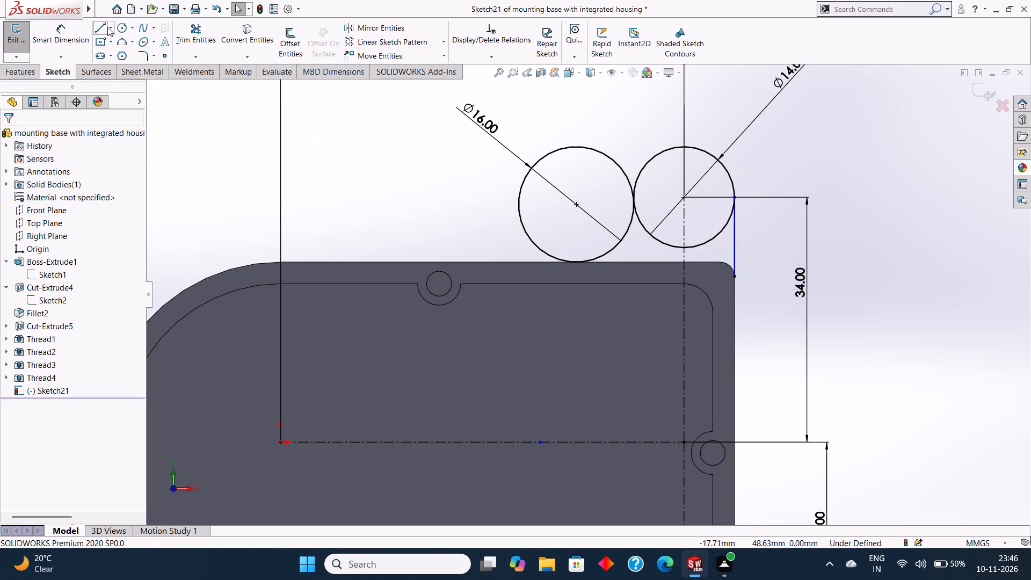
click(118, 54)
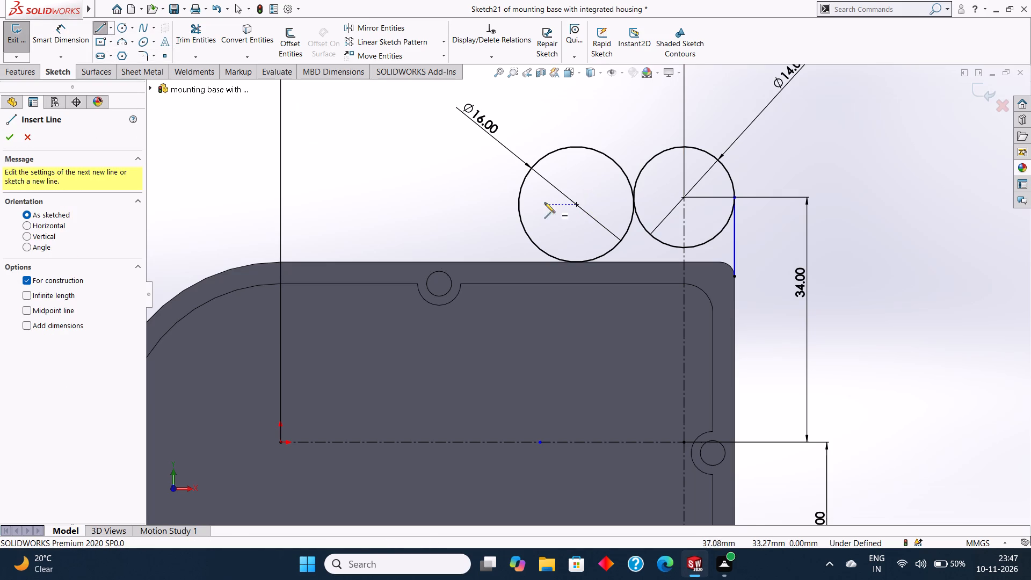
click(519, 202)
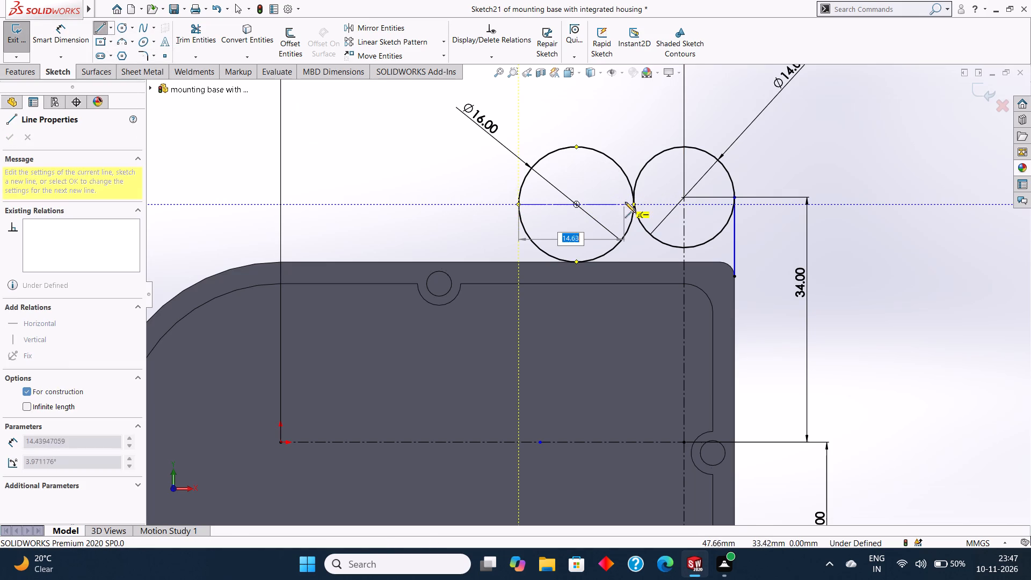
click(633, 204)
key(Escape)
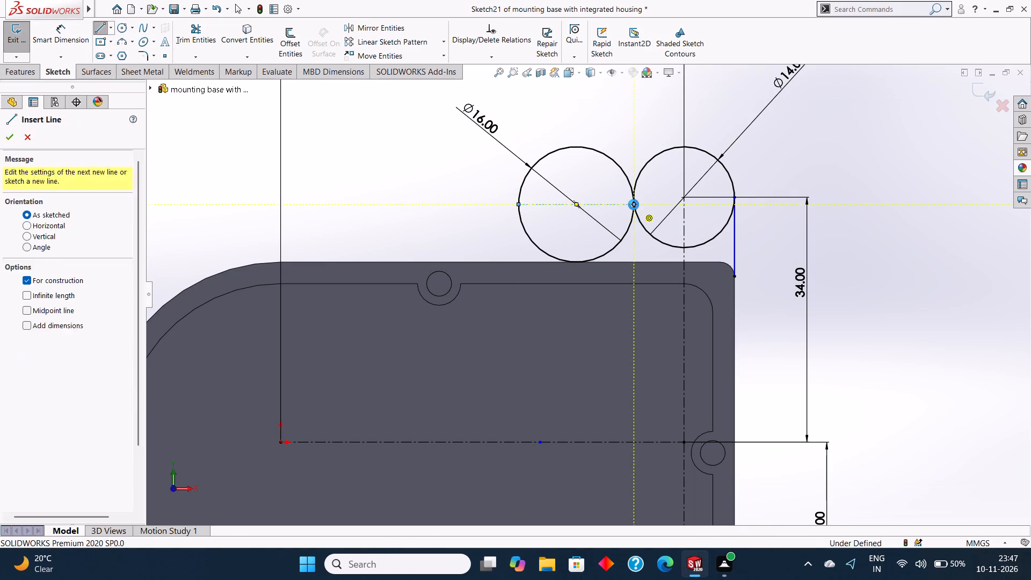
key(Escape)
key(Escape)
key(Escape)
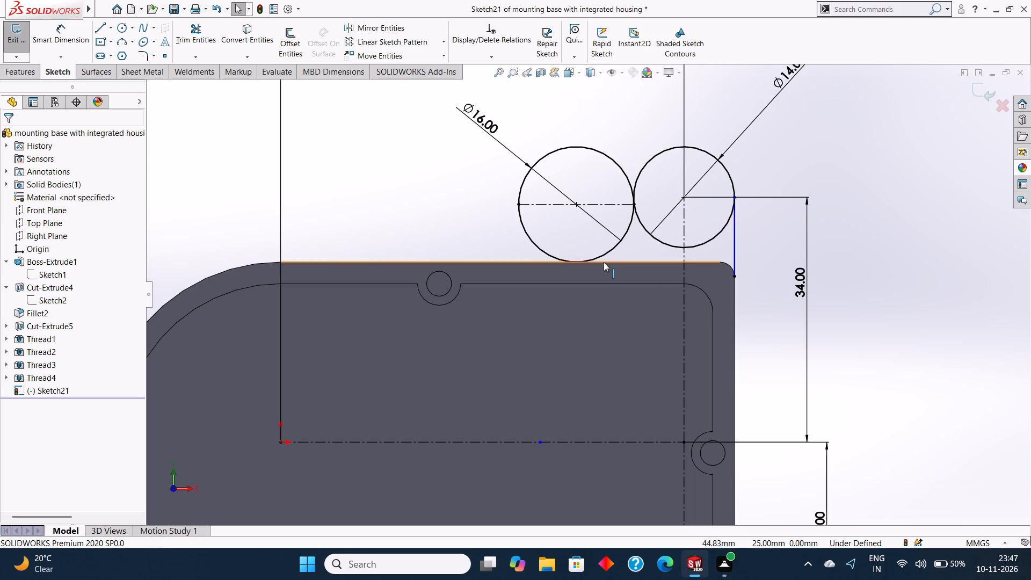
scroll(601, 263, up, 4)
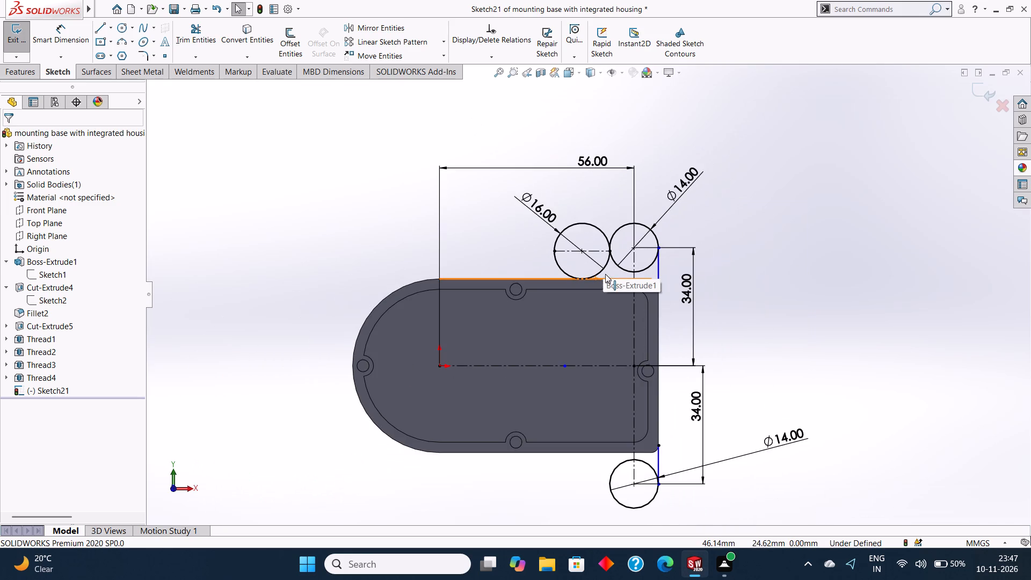
Trim away the half of the 16 mm circle above its horizontal centreline.
click(191, 32)
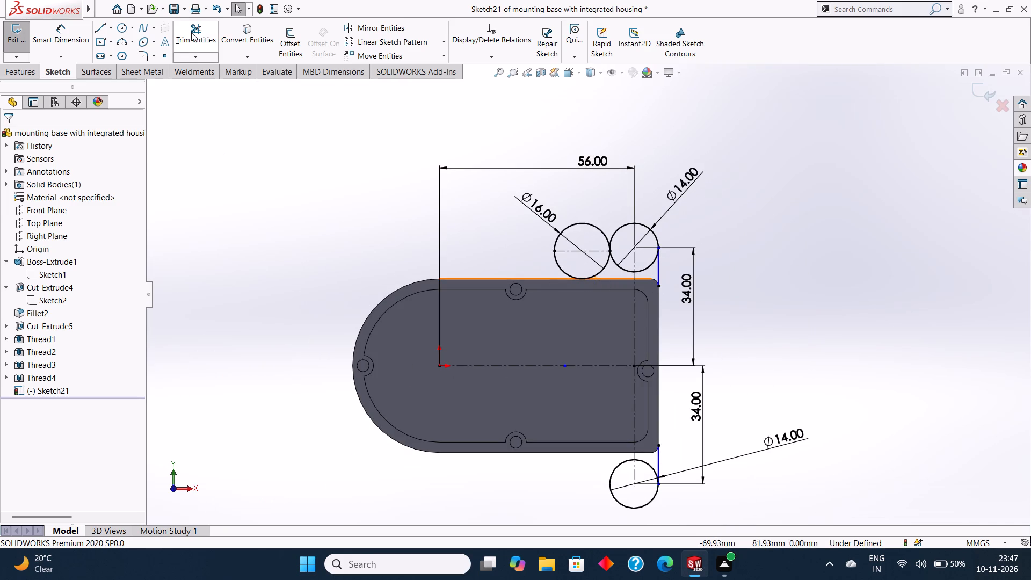
click(586, 225)
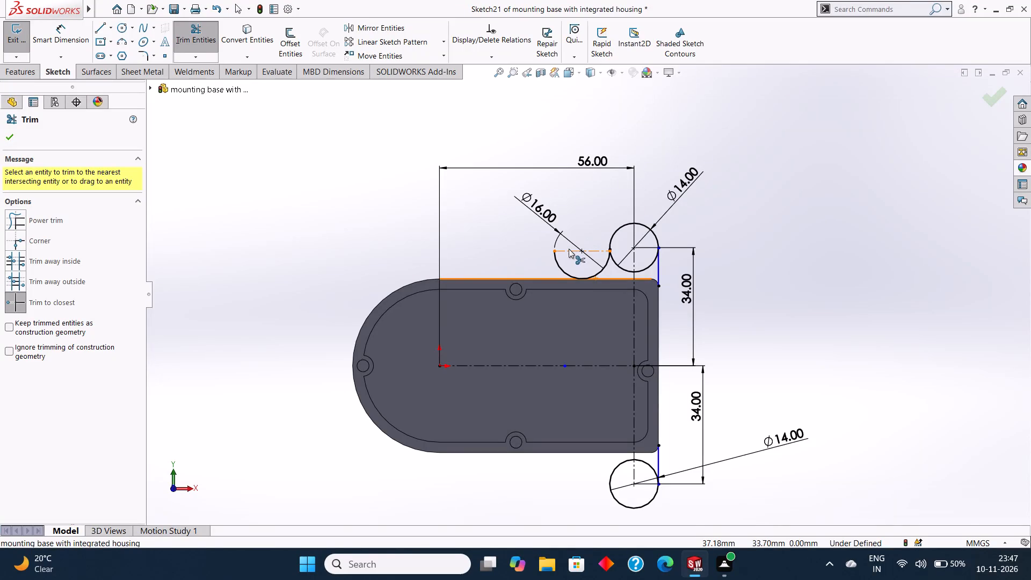
key(Escape)
key(Escape)
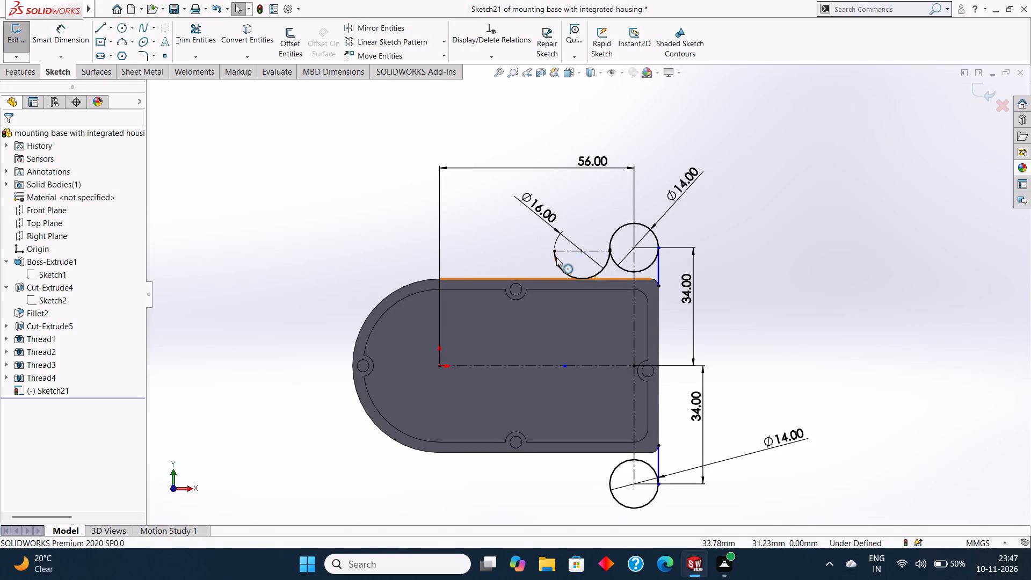
click(556, 258)
key(Escape)
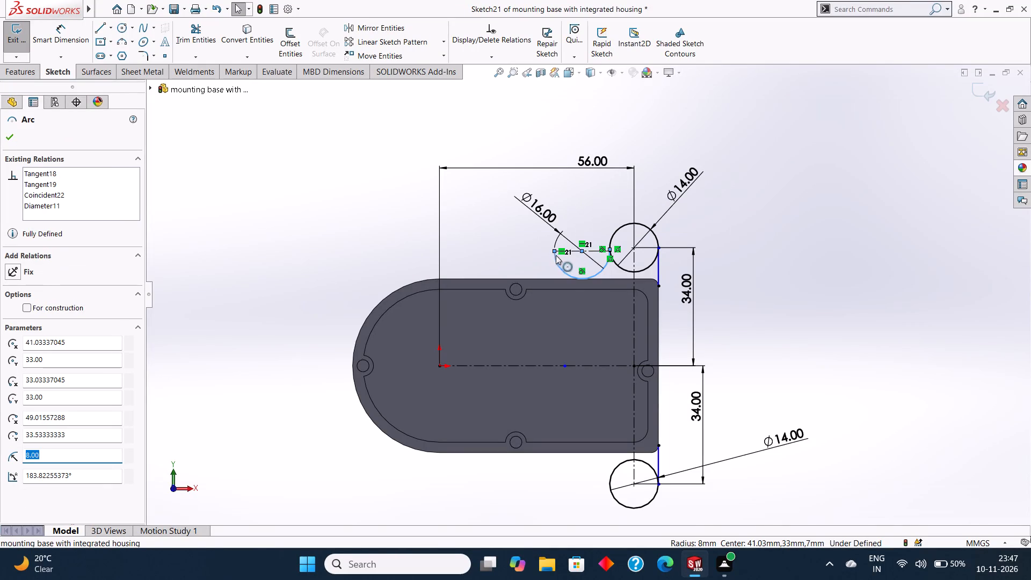
key(Escape)
key(Escape)
Trim away the remaining lower arc of the 16 mm circle and its horizontal centreline.
click(210, 33)
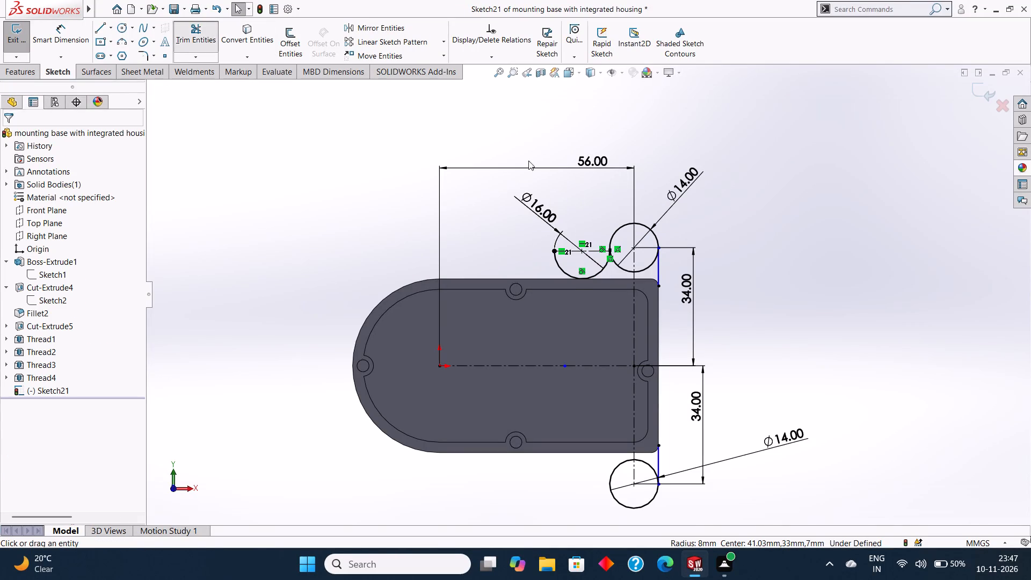
click(555, 257)
click(568, 248)
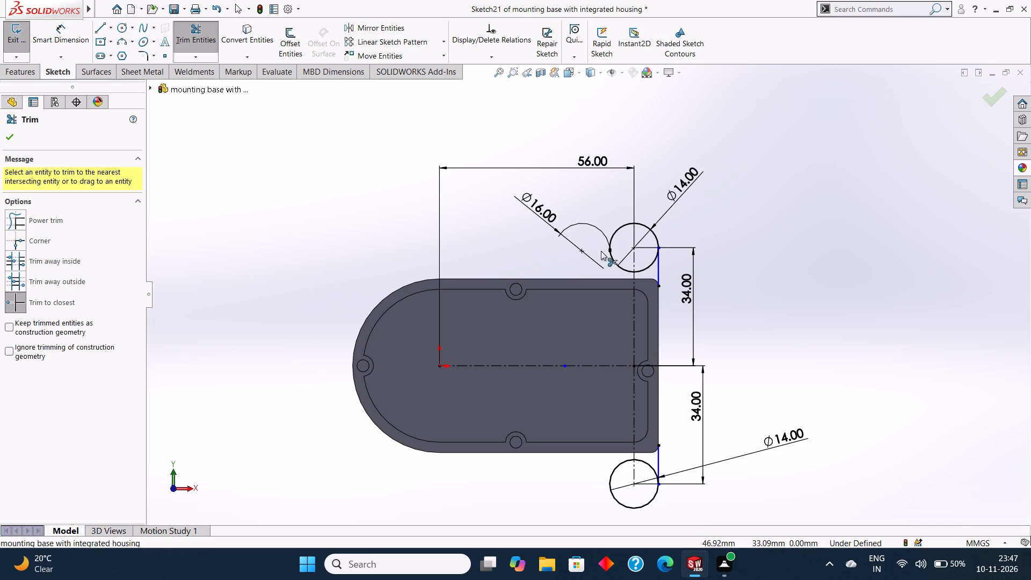
key(Escape)
key(Escape)
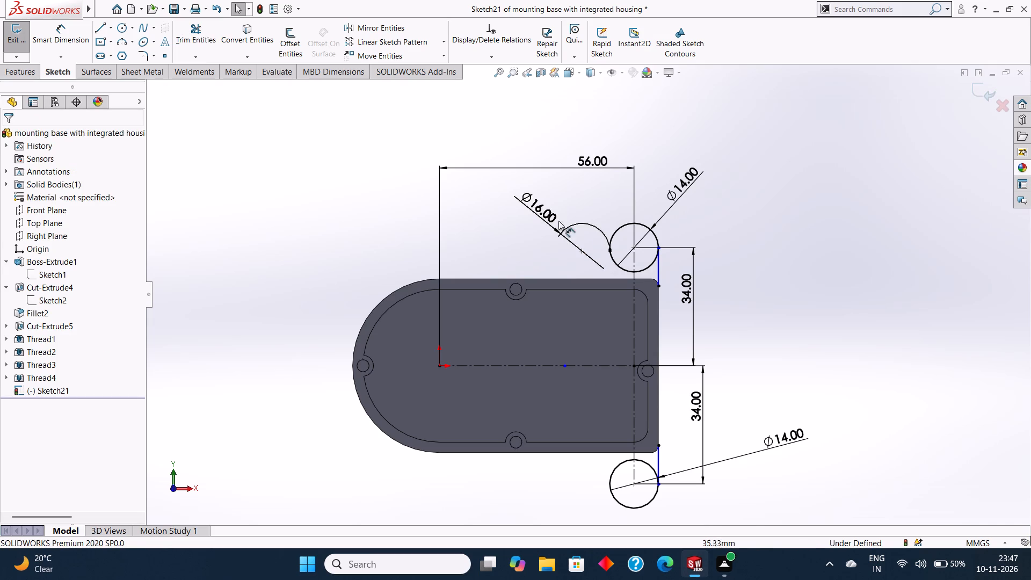
Delete the 16 mm diameter dimension left beside the upper 14 mm circle.
right_click(544, 210)
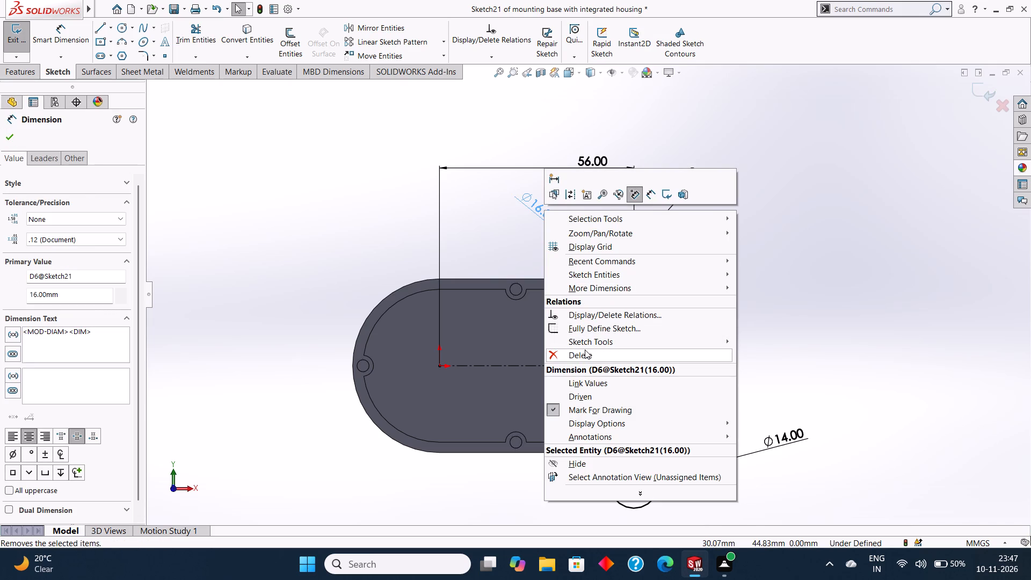
click(585, 350)
key(Escape)
Trim away the tiny leftover arc segment touching the rounded-end side of the upper 14 mm circle.
scroll(610, 256, down, 5)
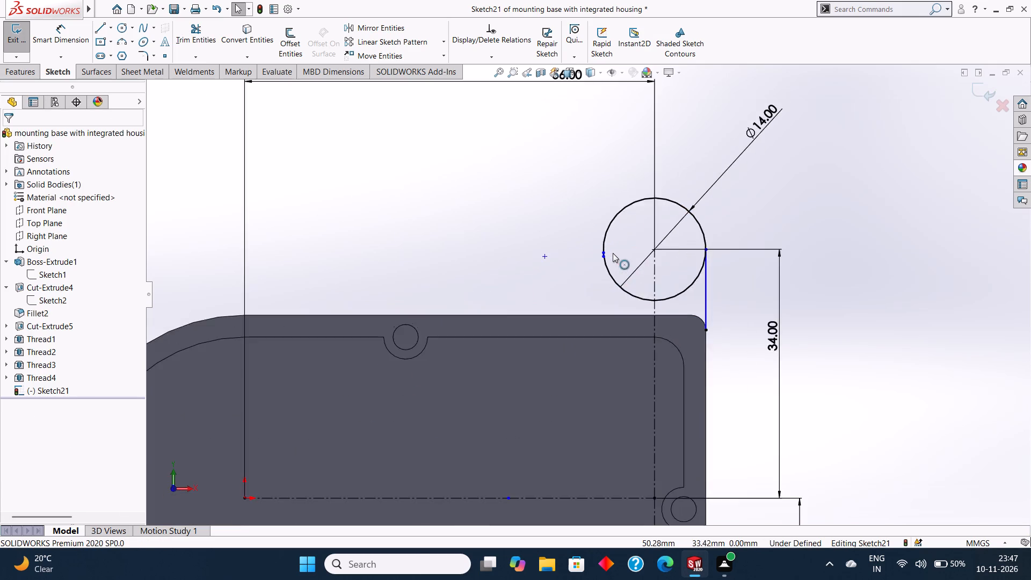
scroll(613, 253, down, 20)
scroll(613, 253, down, 3)
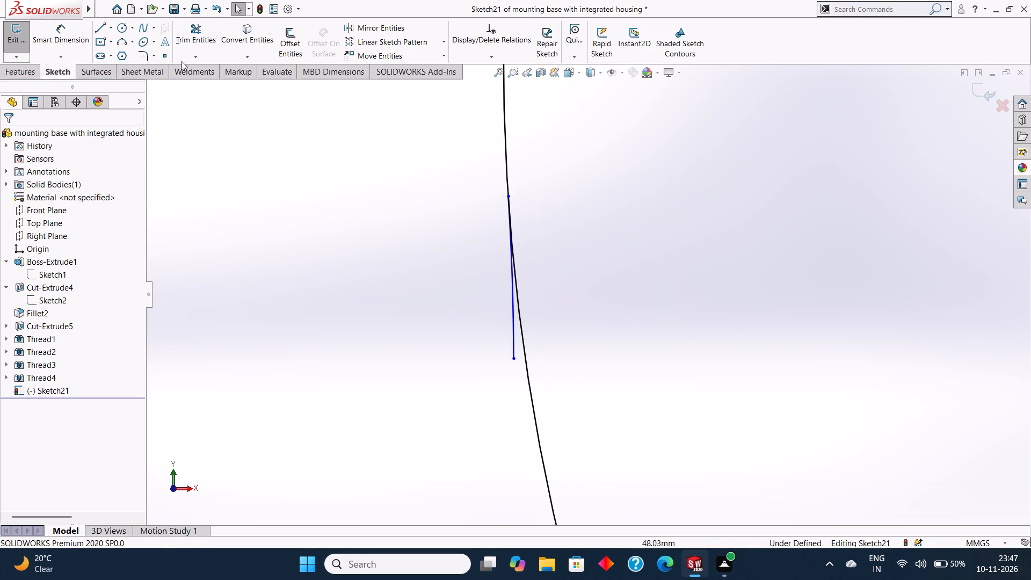
click(195, 37)
click(512, 339)
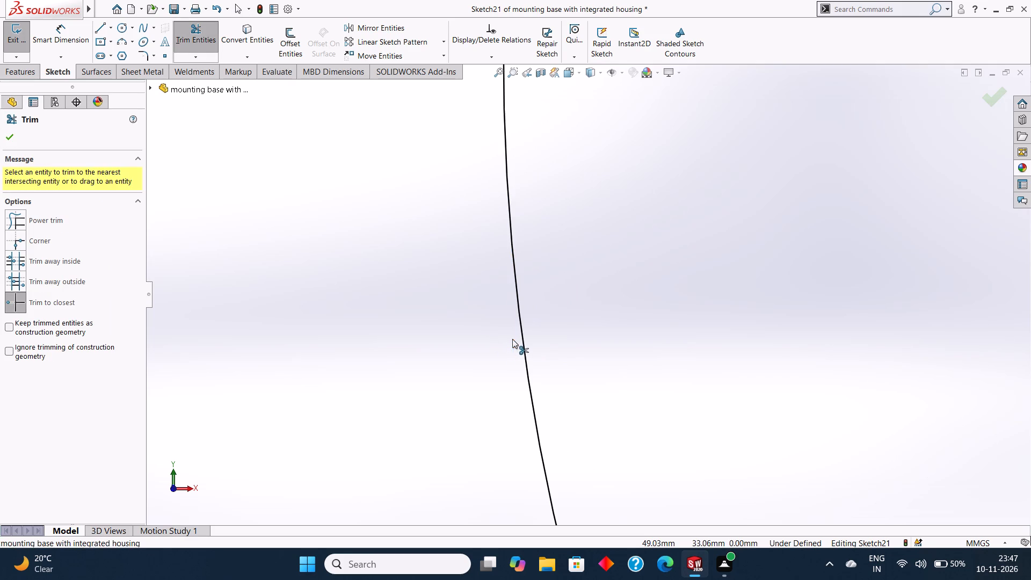
key(Escape)
scroll(490, 309, up, 18)
key(Escape)
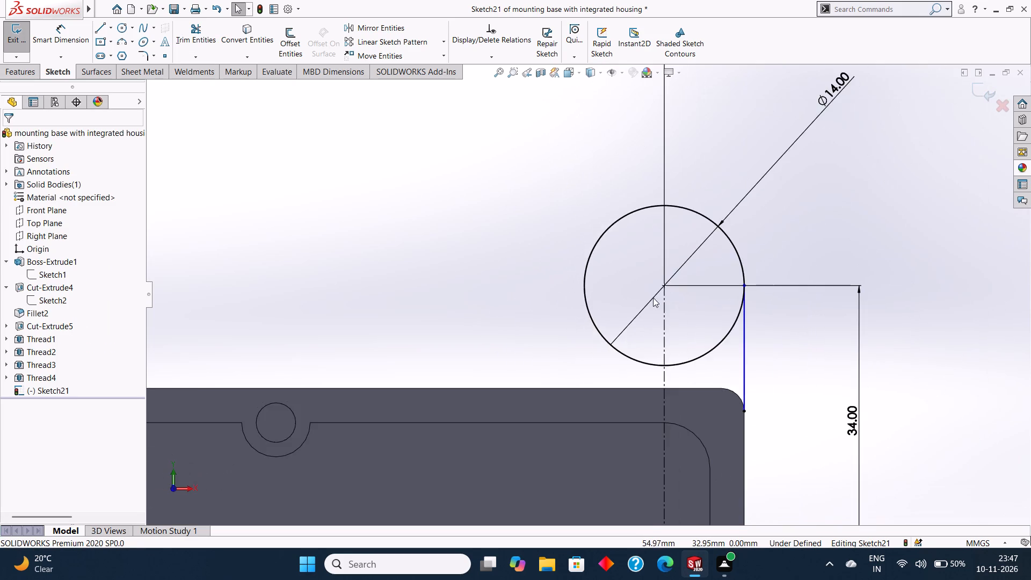
Sketch a horizontal line about 66 mm long on the upper long wall's edge, from the rounded end's tangent point past the flat end.
scroll(653, 298, up, 4)
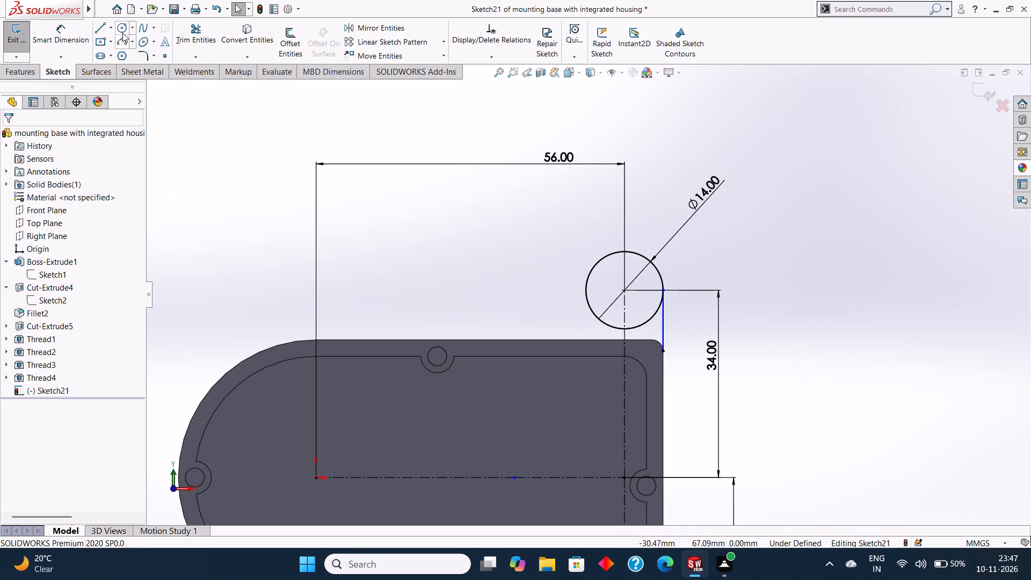
click(95, 30)
scroll(645, 356, up, 2)
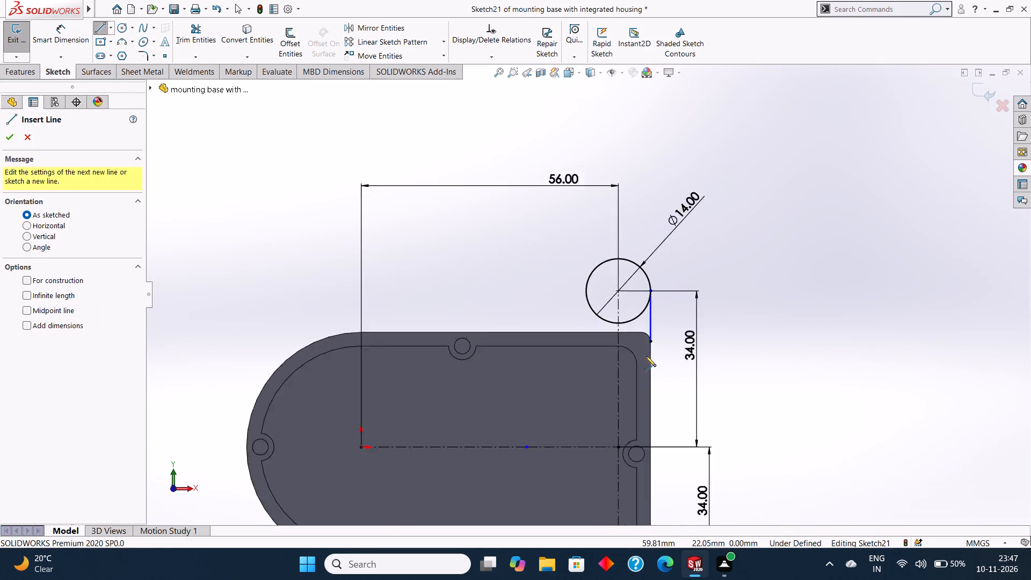
scroll(645, 356, up, 1)
click(430, 321)
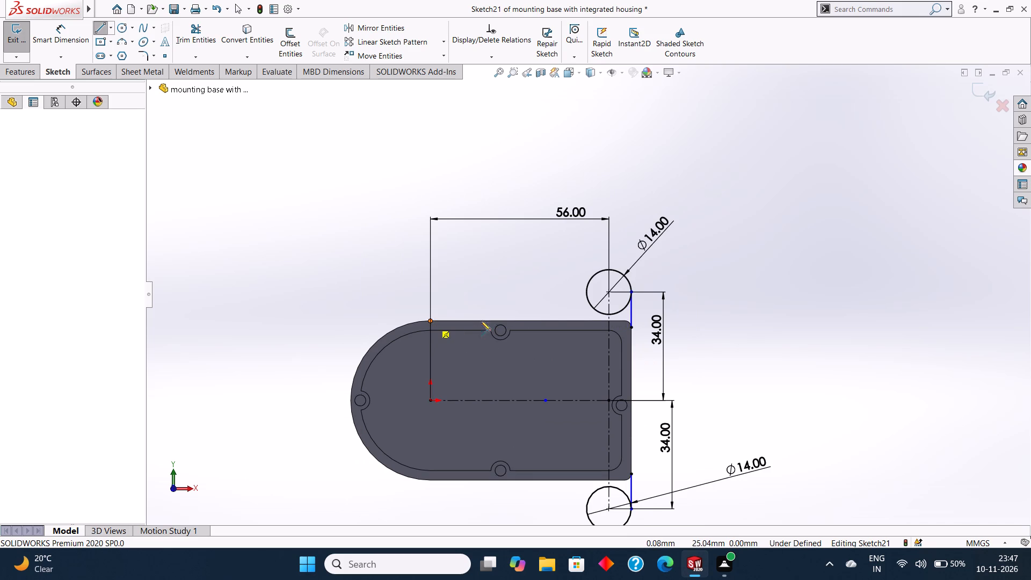
click(641, 321)
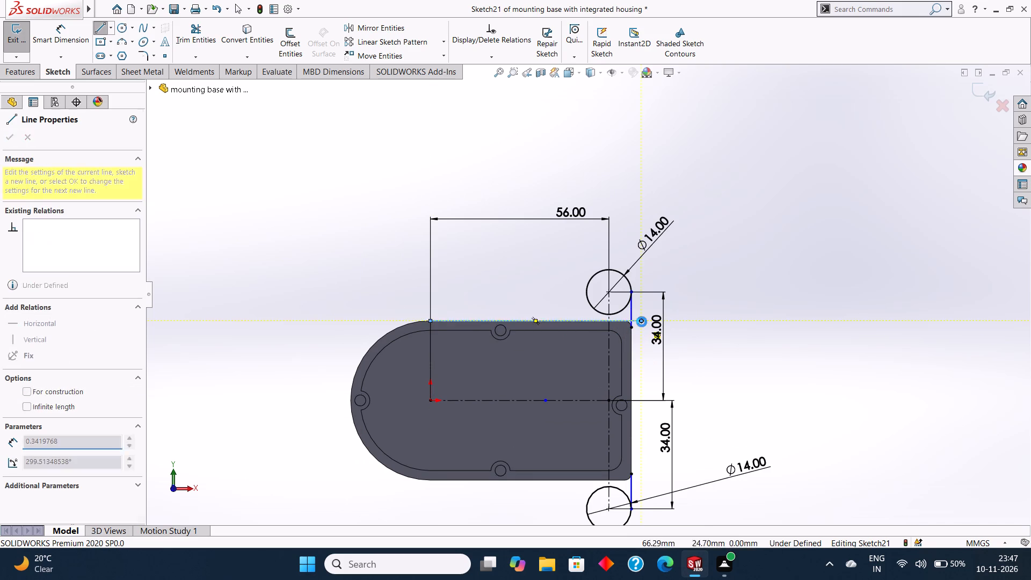
key(Escape)
key(Escape)
Trim away the short piece of the horizontal wall line extending beyond the short vertical line at the flat end.
scroll(619, 324, down, 3)
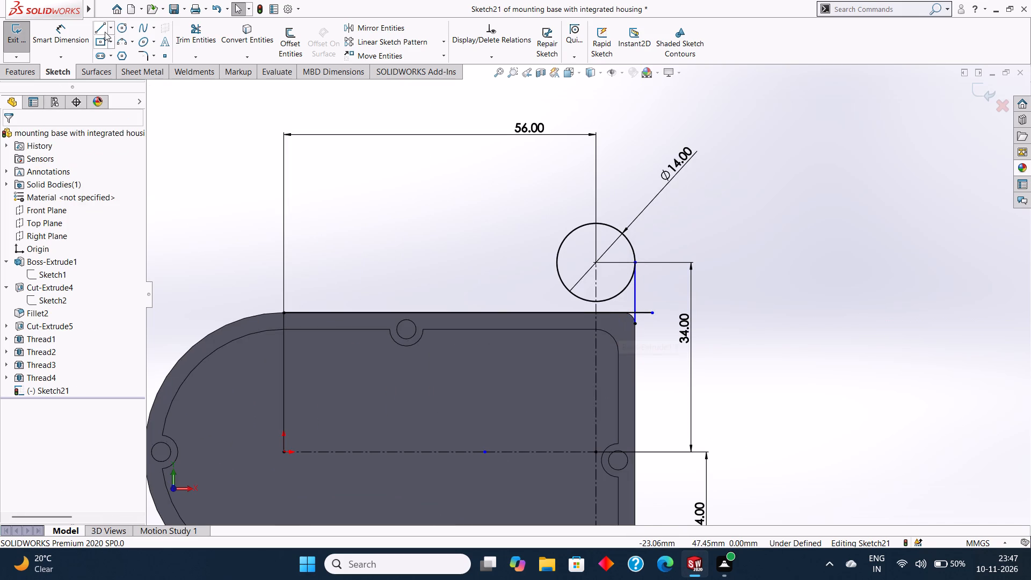
click(193, 36)
scroll(647, 264, down, 2)
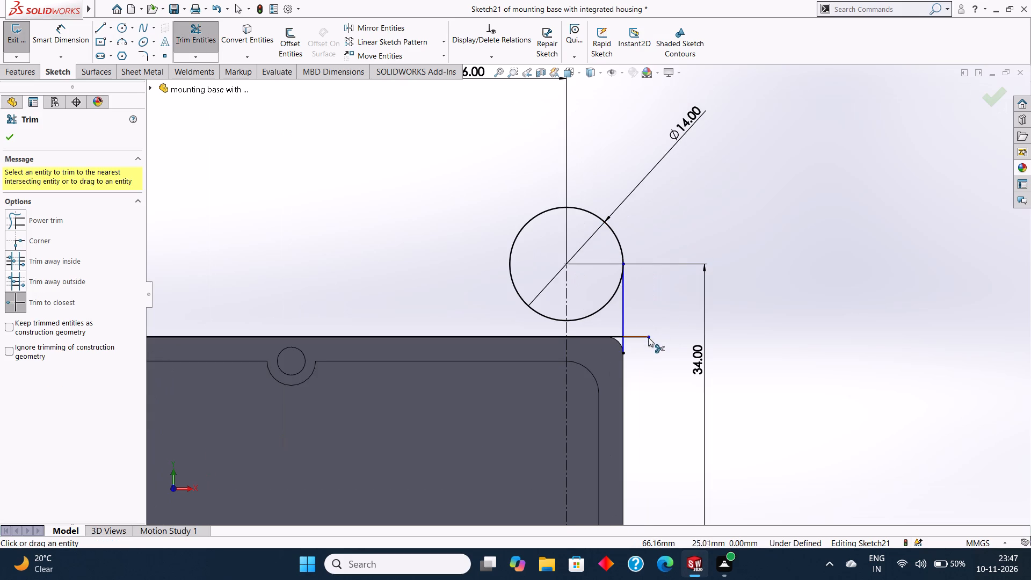
click(641, 336)
key(Escape)
key(Escape)
Sketch a circle of 8 mm radius above the upper long wall, on the rounded-end side of the upper 14 mm circle.
scroll(644, 335, up, 6)
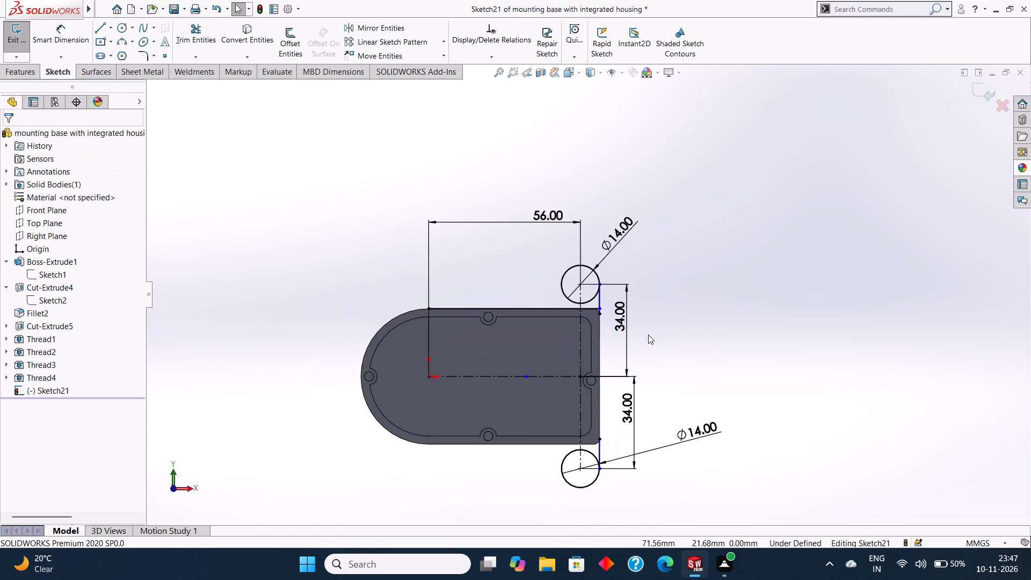
scroll(670, 337, up, 2)
key(Escape)
scroll(615, 324, down, 3)
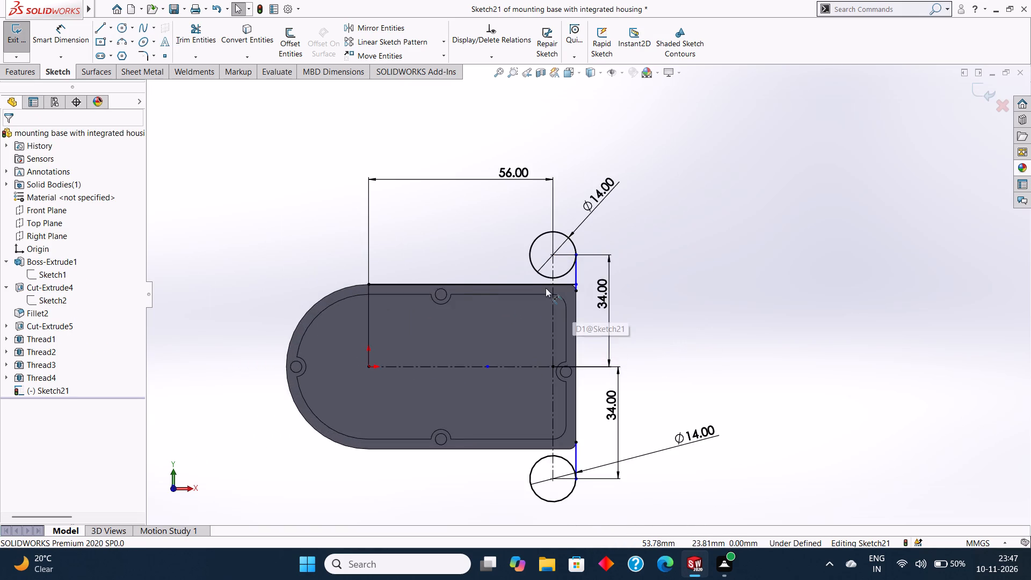
scroll(546, 288, down, 2)
click(121, 28)
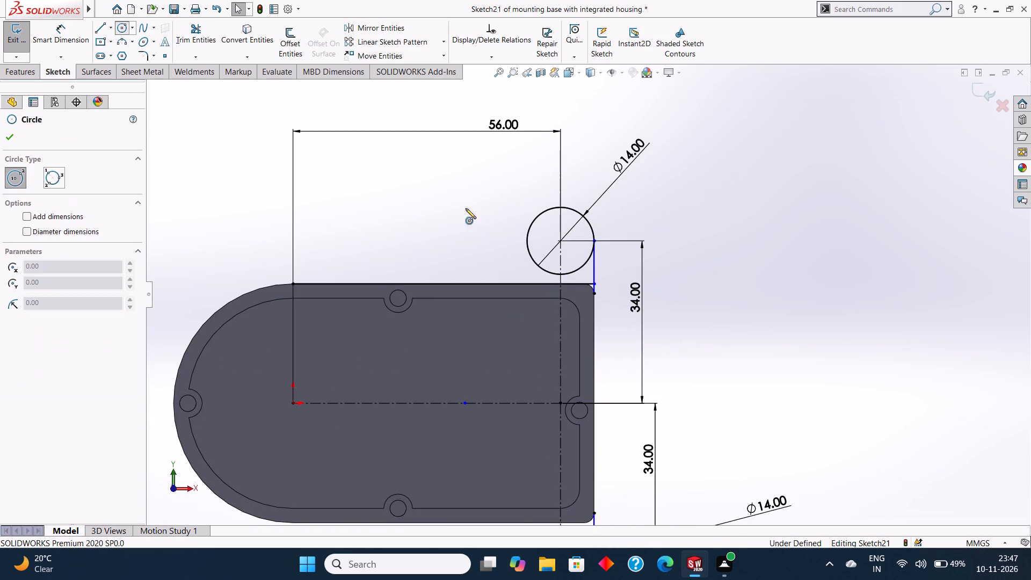
drag(452, 206, 483, 235)
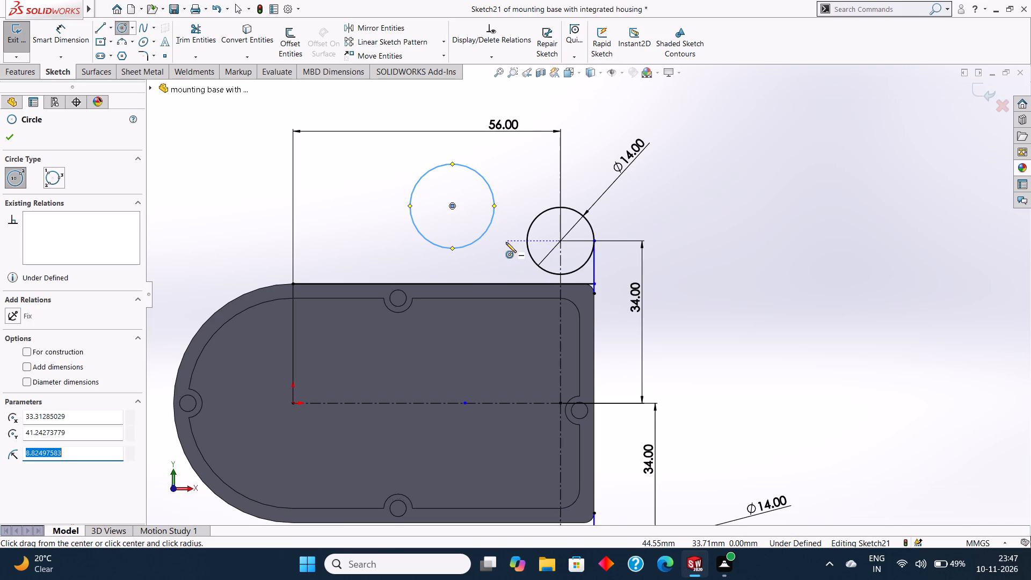
key(BackSpace)
key(8)
key(Return)
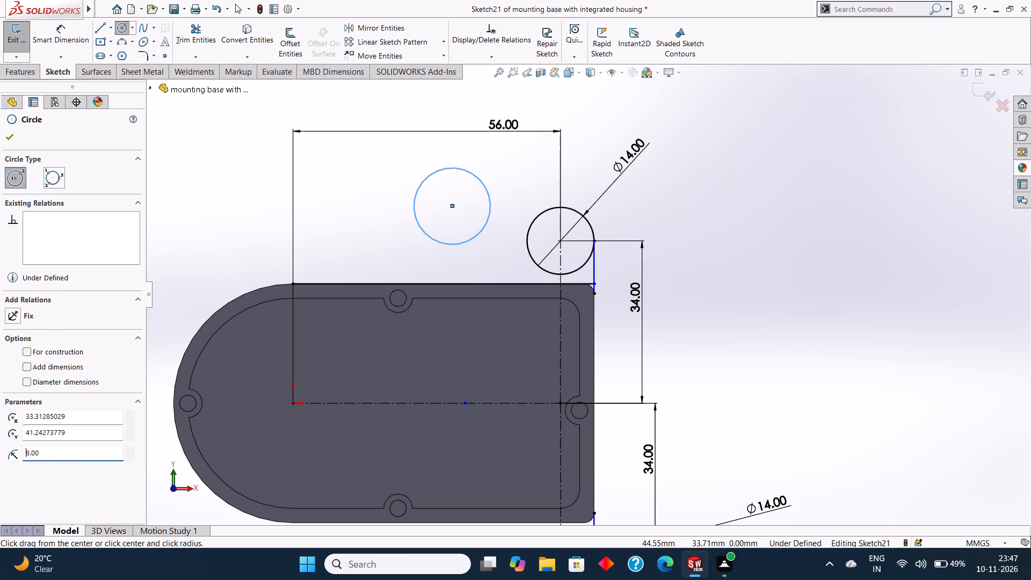
key(Escape)
key(Escape)
Make the 8 mm radius circle tangent to both the upper 14 mm circle and the horizontal wall line.
click(450, 167)
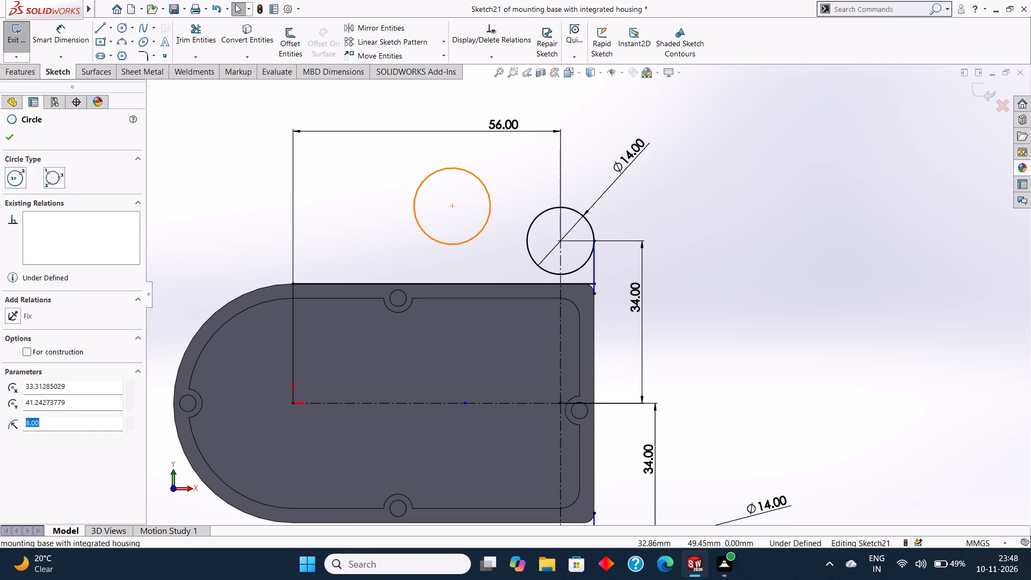
ctrl+click(538, 218)
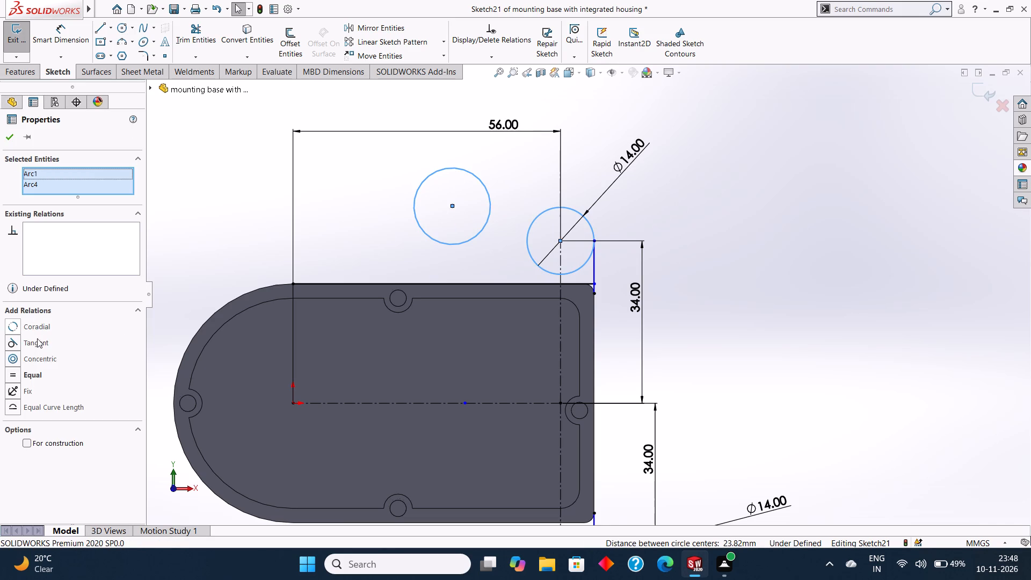
click(39, 343)
click(11, 140)
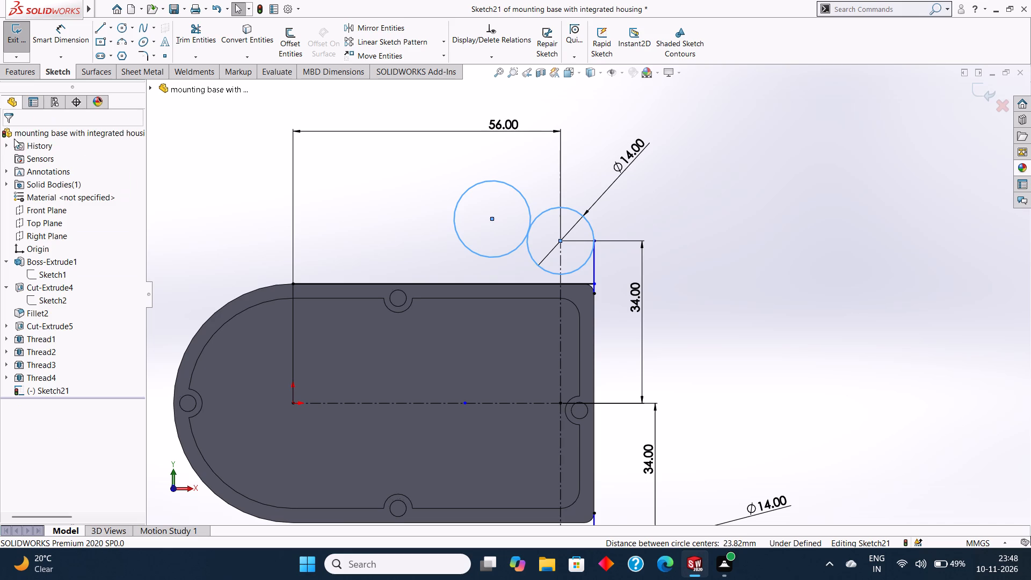
click(485, 178)
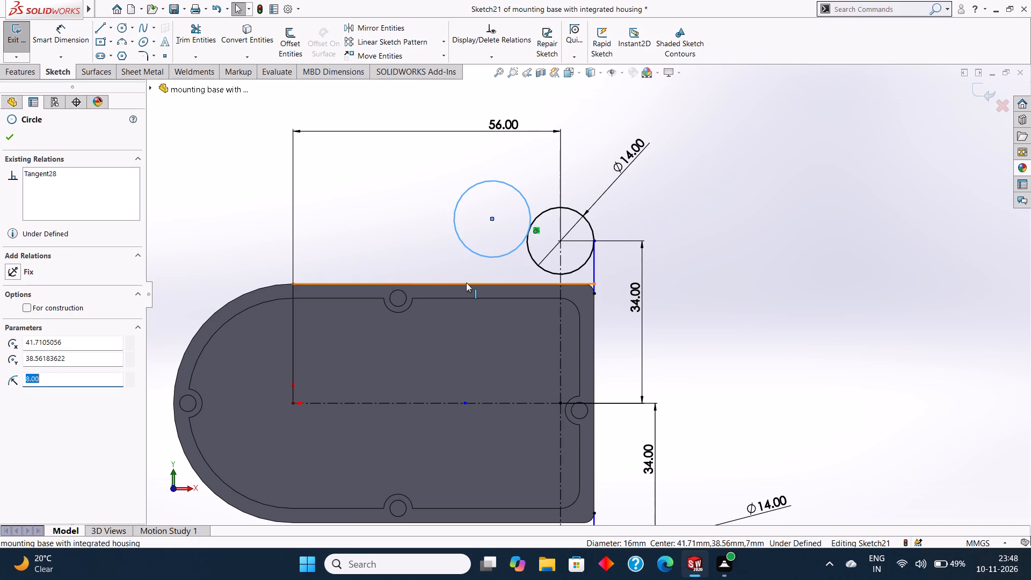
ctrl+click(466, 282)
click(41, 323)
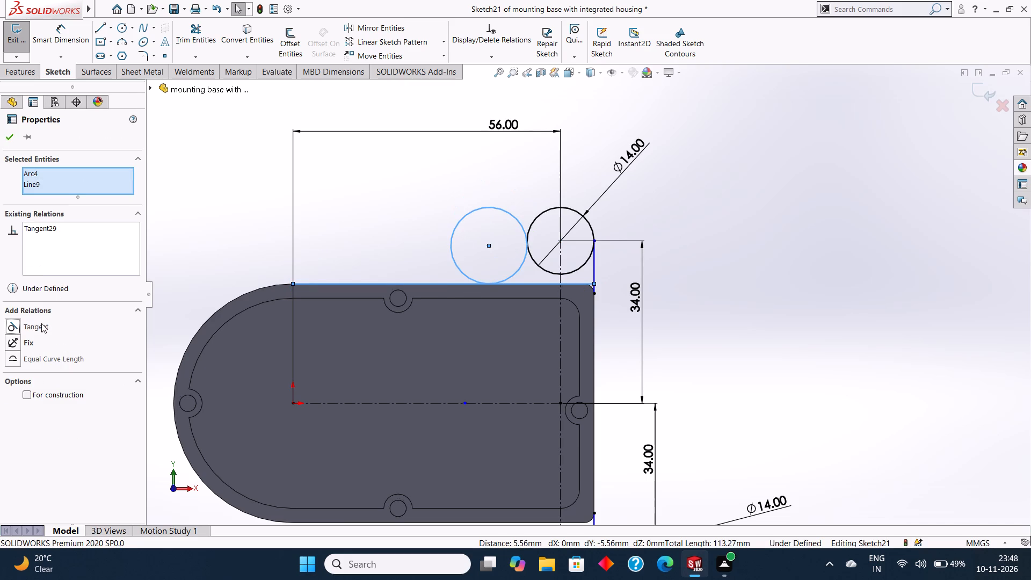
click(10, 139)
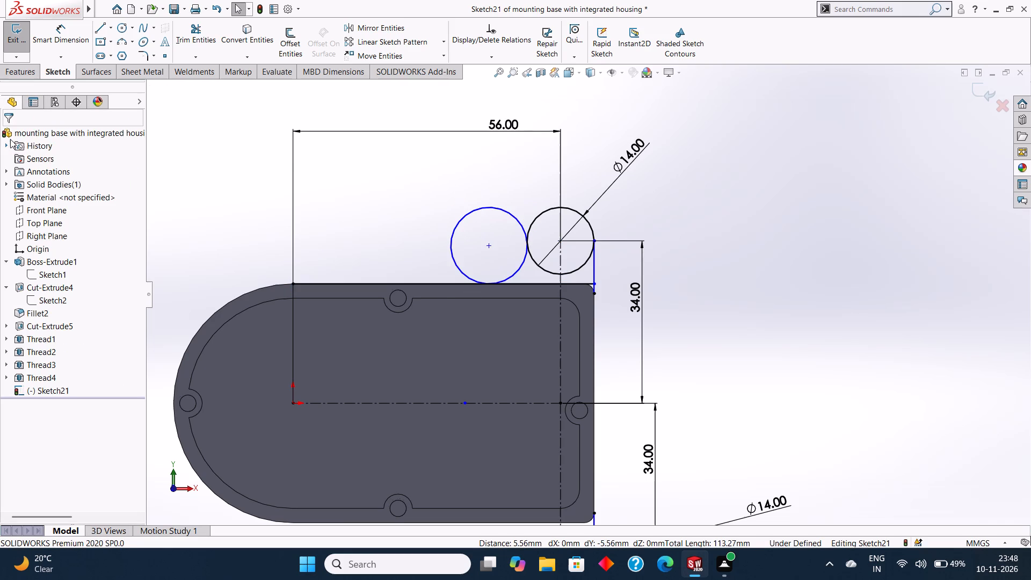
Trim the 8 mm radius circle down to the short arc joining the wall line and the upper 14 mm circle.
click(183, 31)
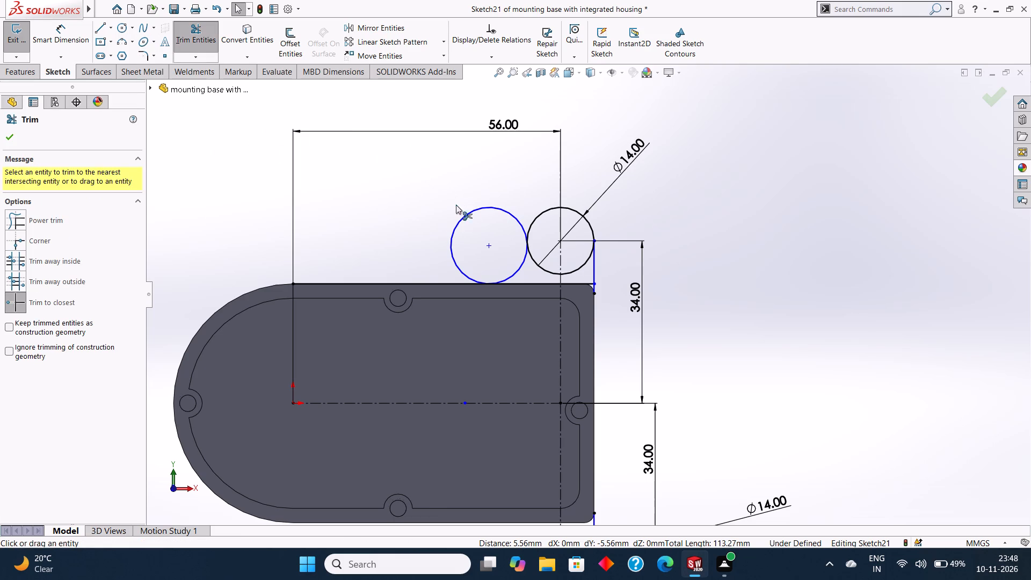
click(464, 214)
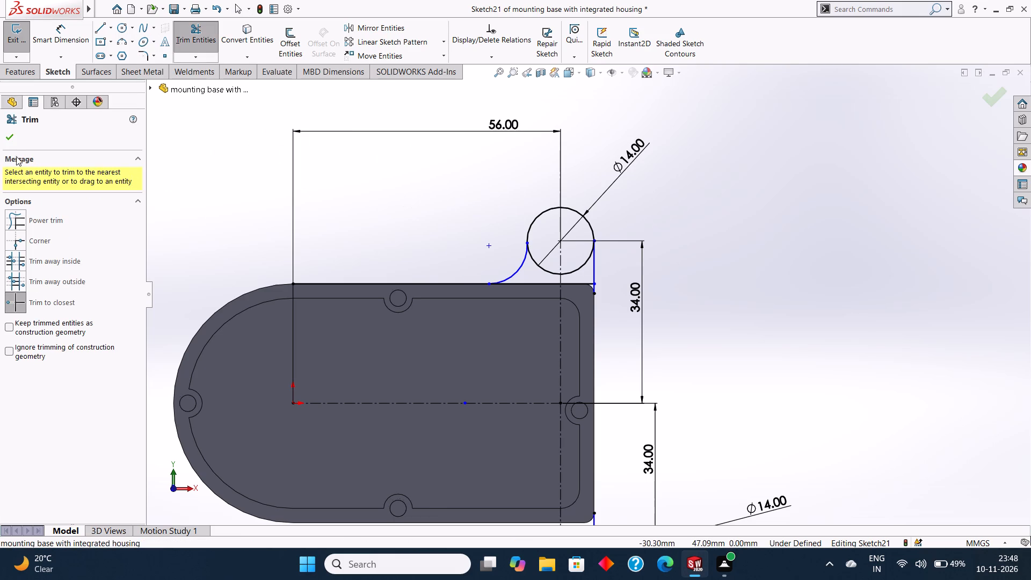
click(11, 140)
Dimension the connecting arc with a radius of 8 mm.
click(69, 35)
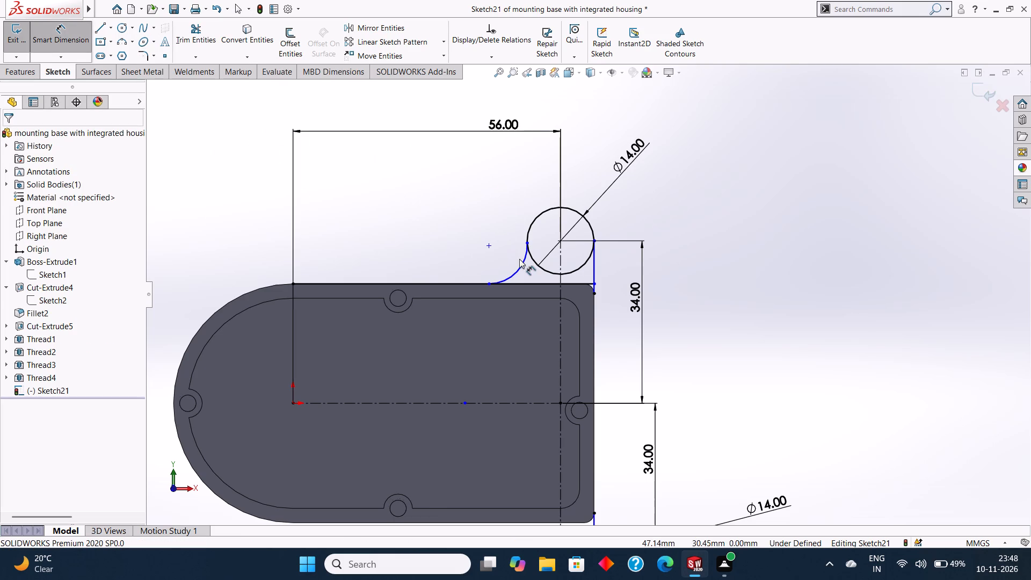
click(520, 265)
click(441, 195)
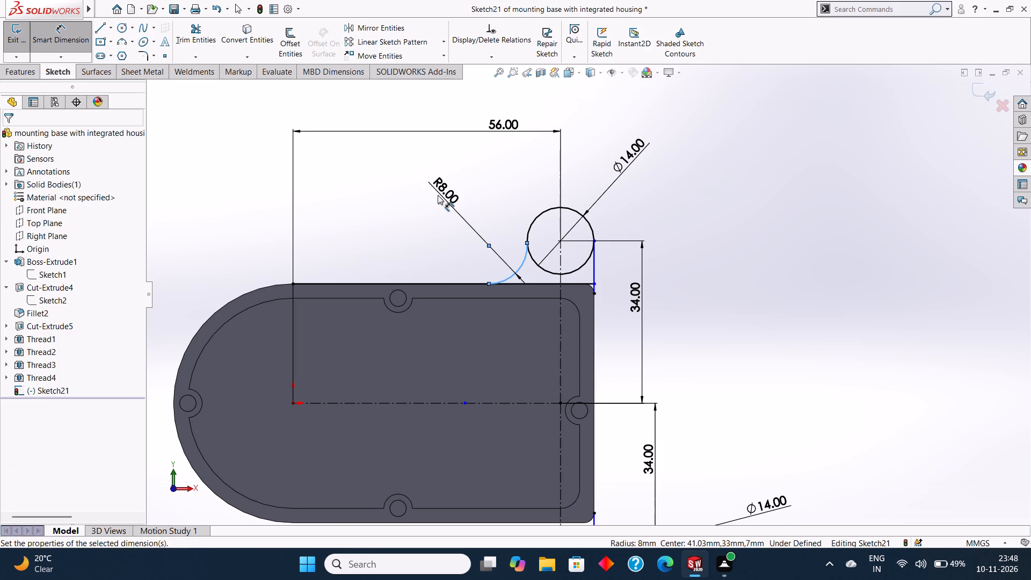
click(396, 176)
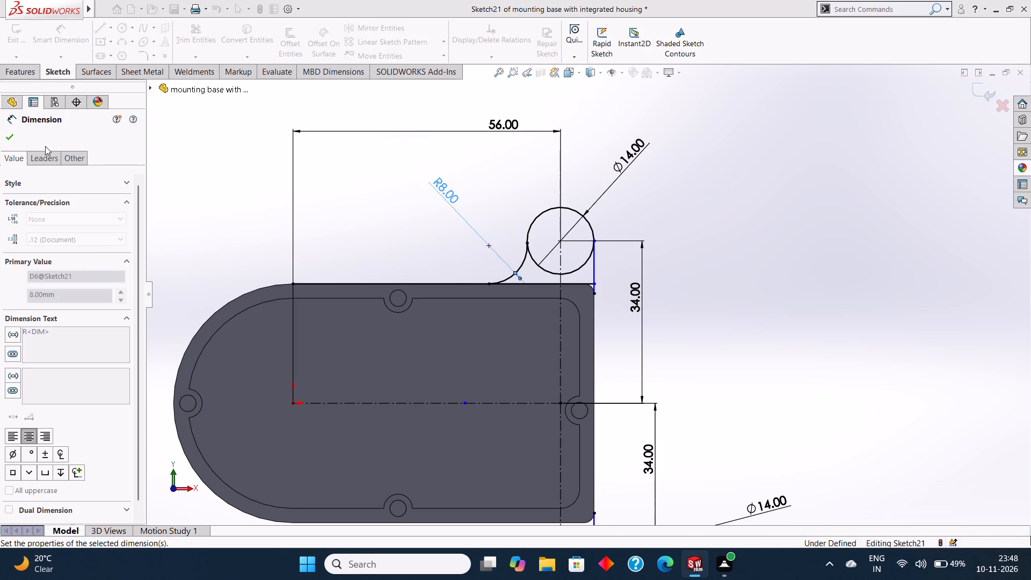
click(9, 136)
Trim away the wall line's segment between the vertical centreline and the short vertical line at the flat end.
scroll(651, 286, up, 1)
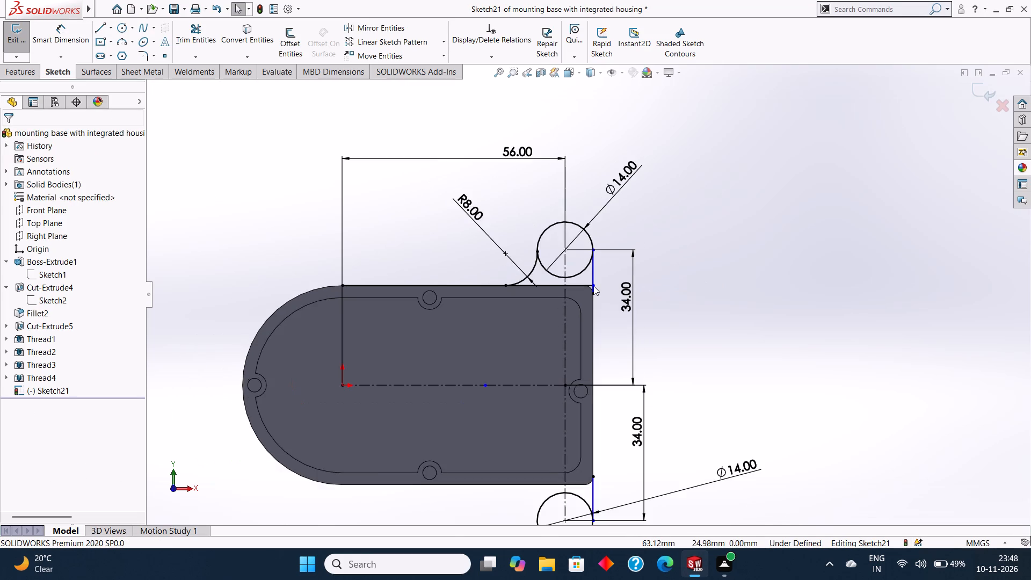
scroll(593, 286, down, 2)
click(76, 40)
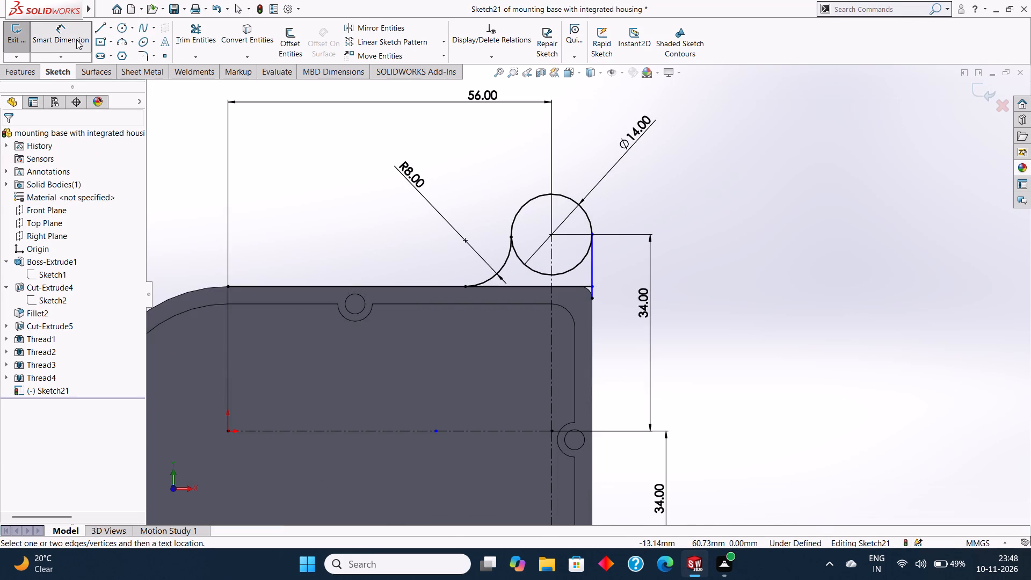
click(68, 41)
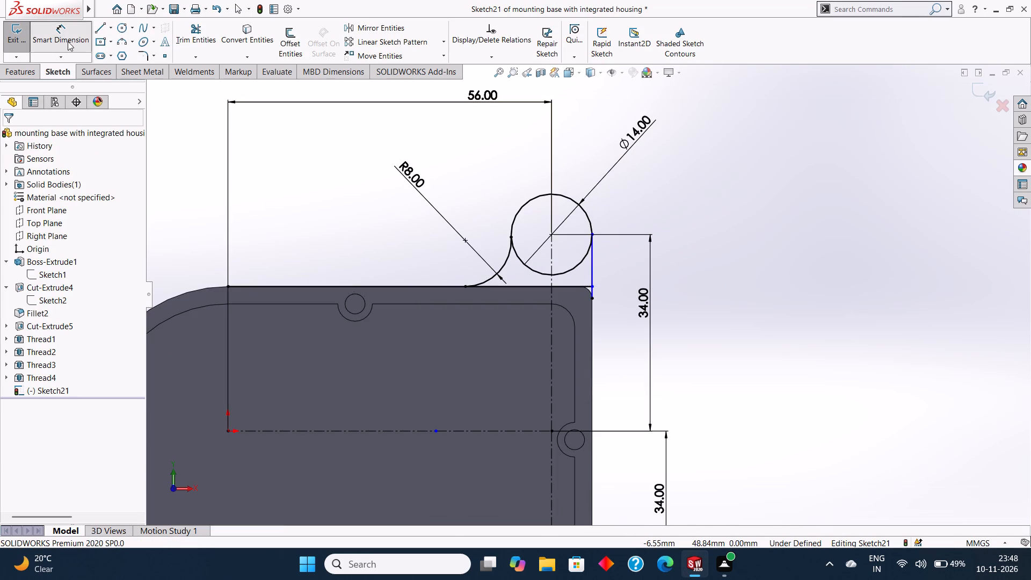
click(194, 31)
scroll(593, 272, down, 2)
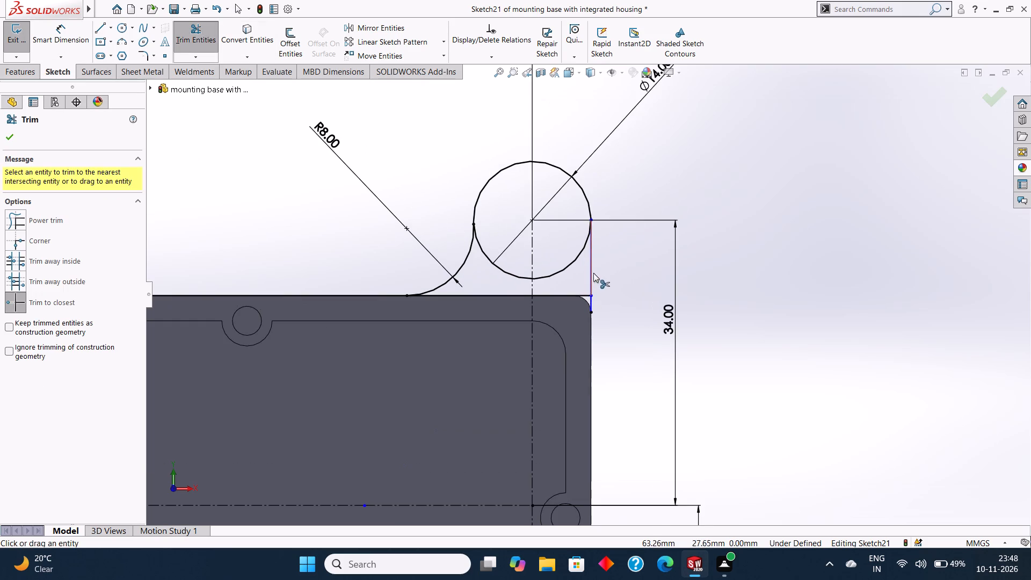
scroll(592, 301, down, 5)
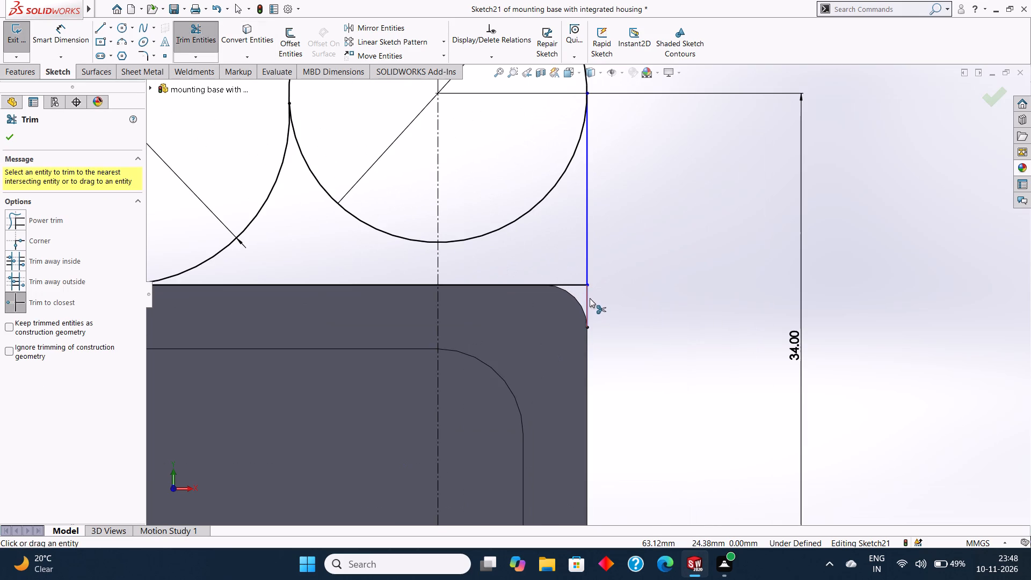
scroll(590, 298, down, 1)
click(570, 283)
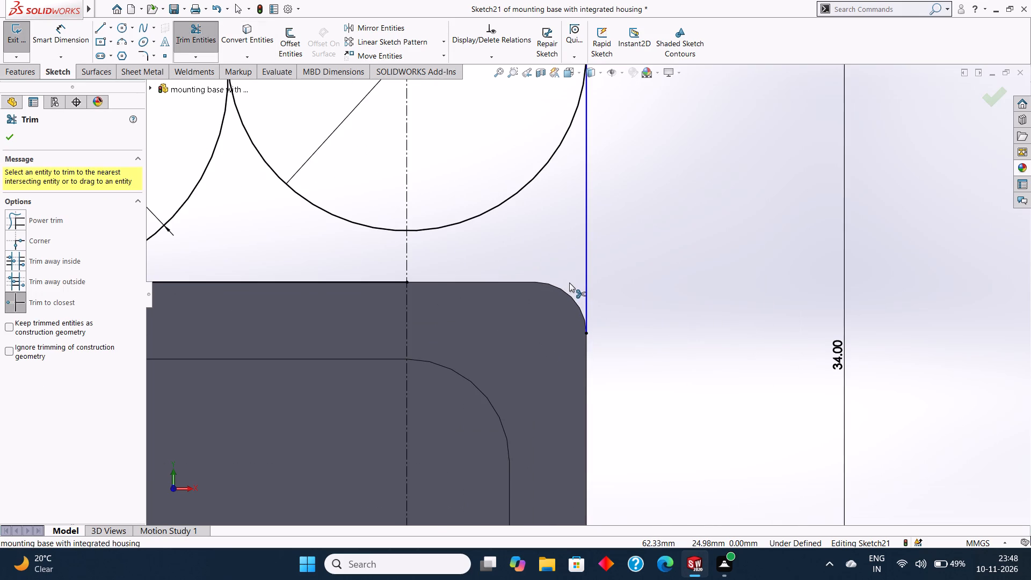
Trim away the lower half of the upper 14 mm circle on both sides of the vertical centreline.
scroll(567, 284, up, 8)
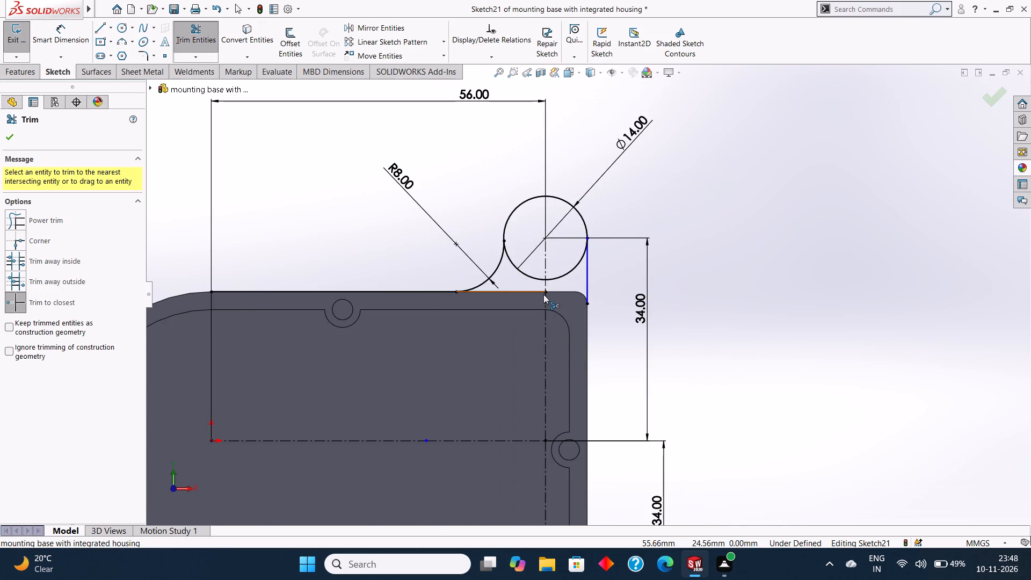
scroll(543, 294, up, 2)
scroll(566, 293, down, 3)
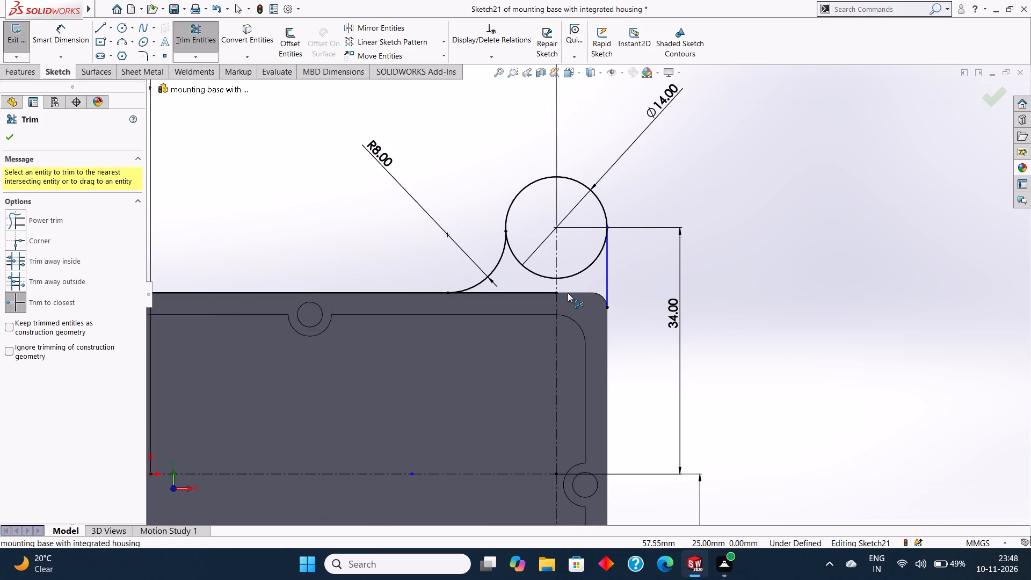
scroll(568, 293, down, 1)
click(585, 269)
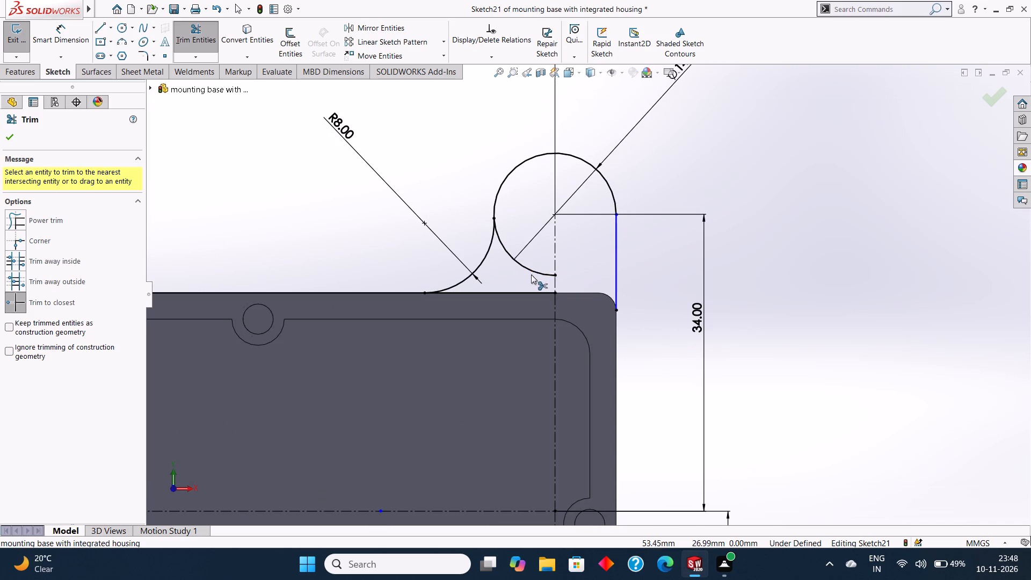
click(526, 265)
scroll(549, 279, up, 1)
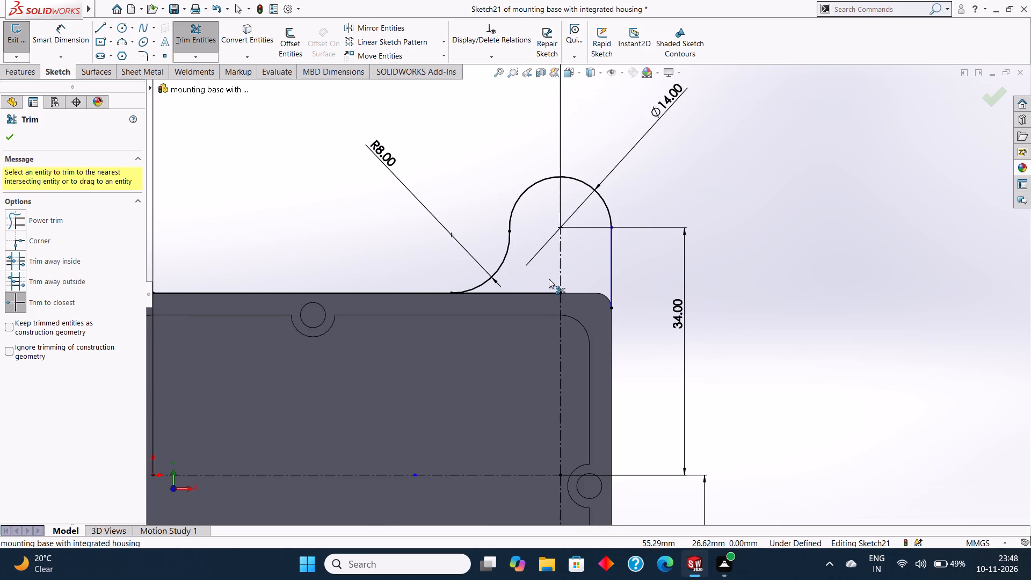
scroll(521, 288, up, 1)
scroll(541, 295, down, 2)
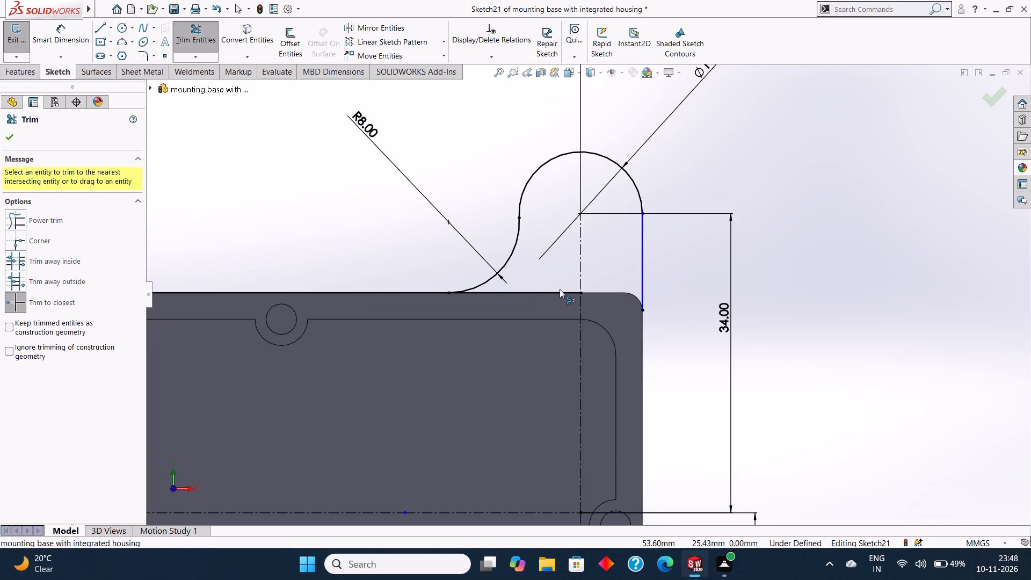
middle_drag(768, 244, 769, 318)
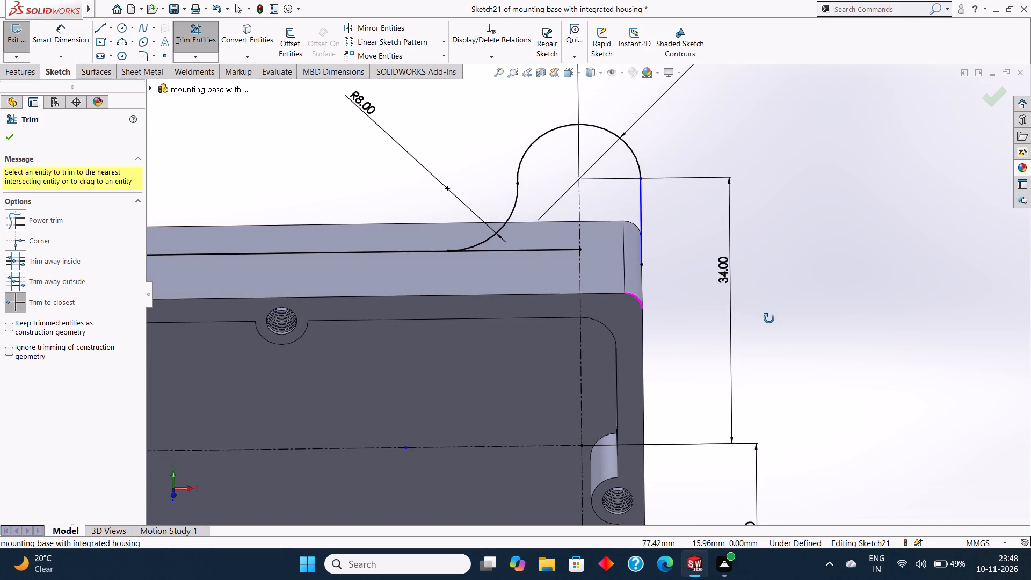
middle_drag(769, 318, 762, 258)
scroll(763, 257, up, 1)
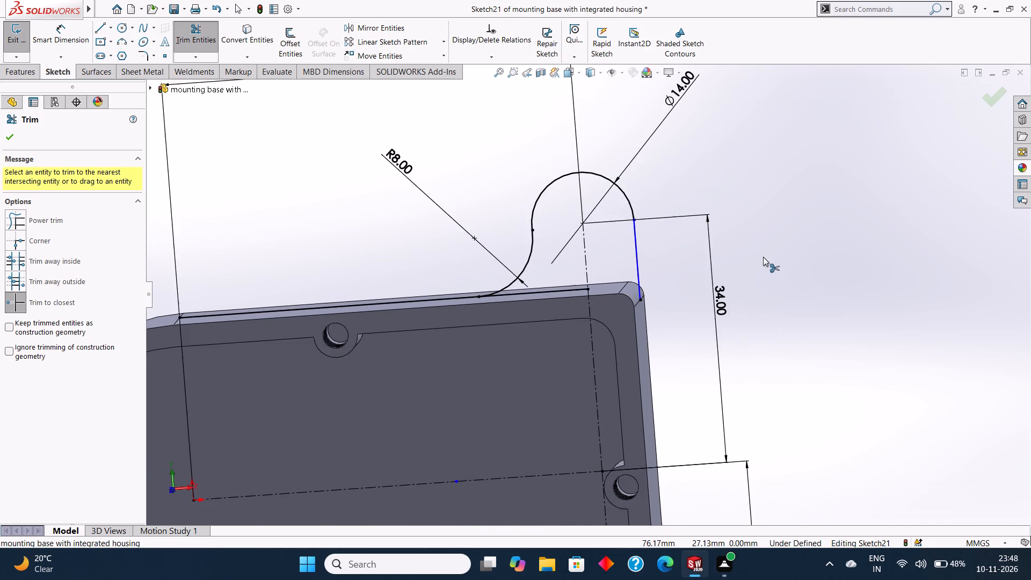
Examine the ear sketch's position relative to the housing's rim, walls and depth from several angles.
scroll(763, 257, up, 7)
middle_drag(745, 264, 779, 343)
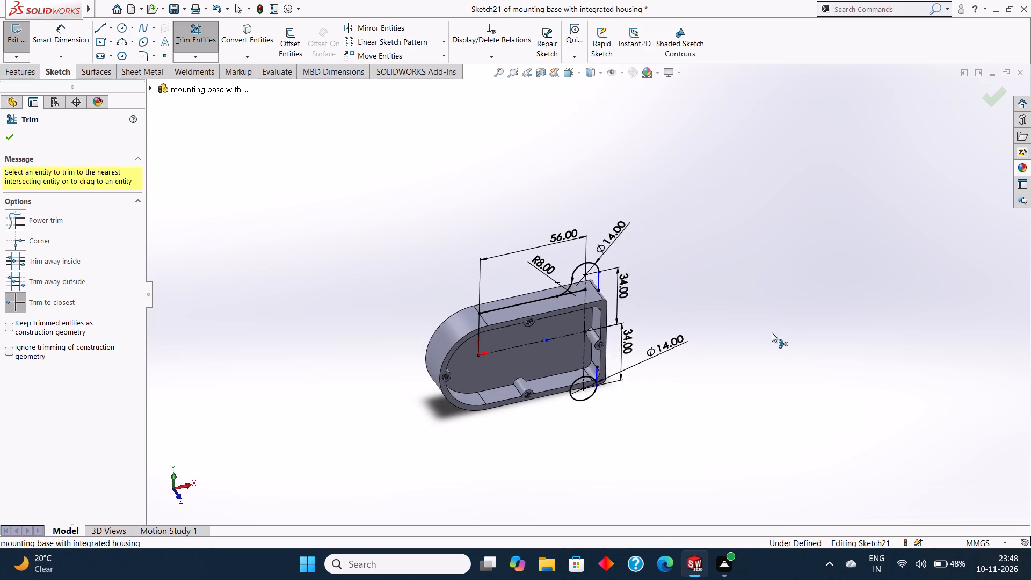
middle_drag(771, 331, 755, 288)
key(Escape)
key(Escape)
middle_drag(749, 285, 737, 277)
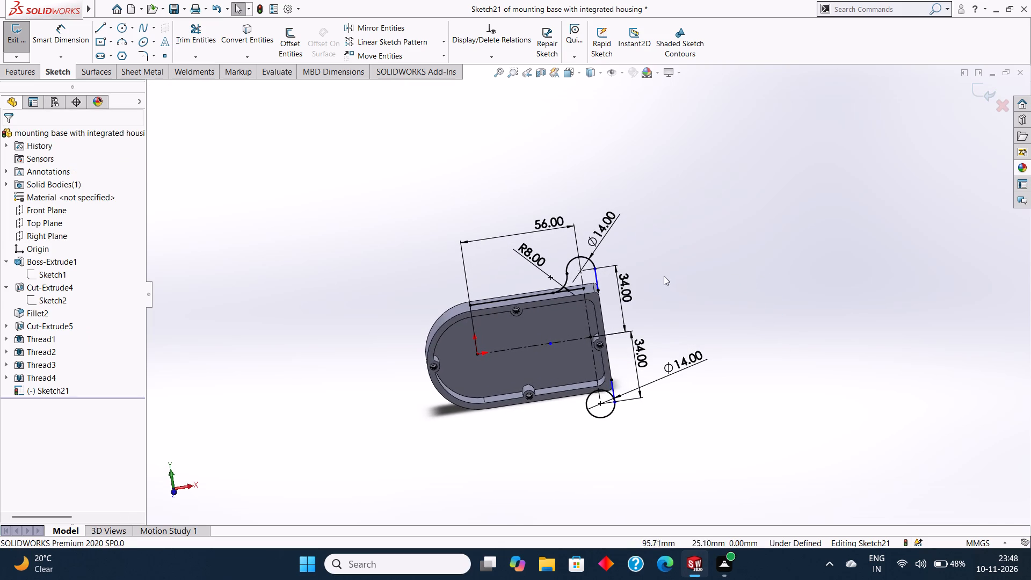
middle_drag(664, 276, 680, 301)
middle_drag(680, 301, 684, 329)
middle_drag(680, 307, 641, 202)
middle_drag(694, 291, 673, 223)
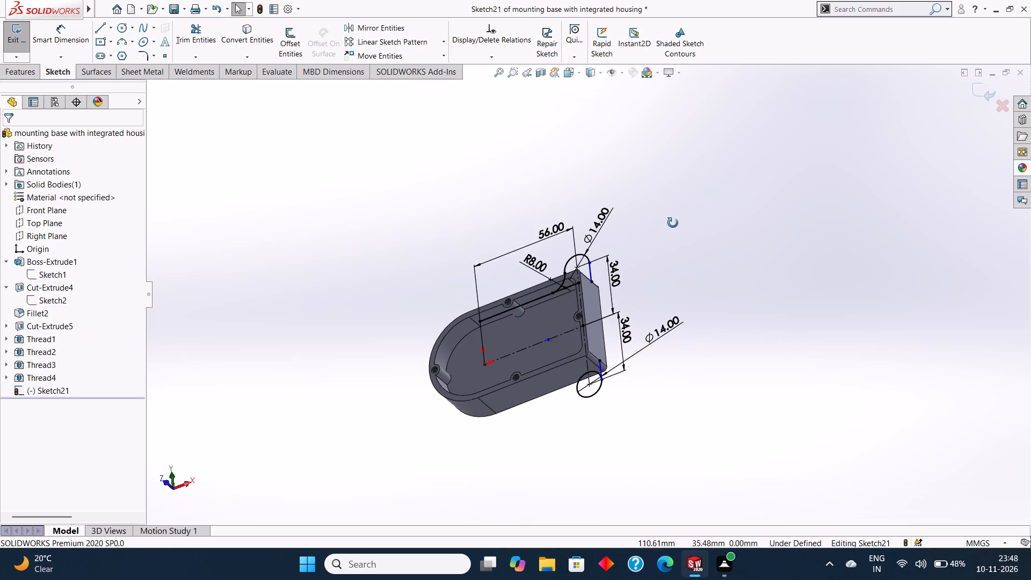
middle_drag(673, 223, 673, 220)
middle_drag(670, 322, 674, 233)
scroll(674, 233, up, 1)
middle_drag(683, 297, 661, 252)
scroll(613, 286, down, 2)
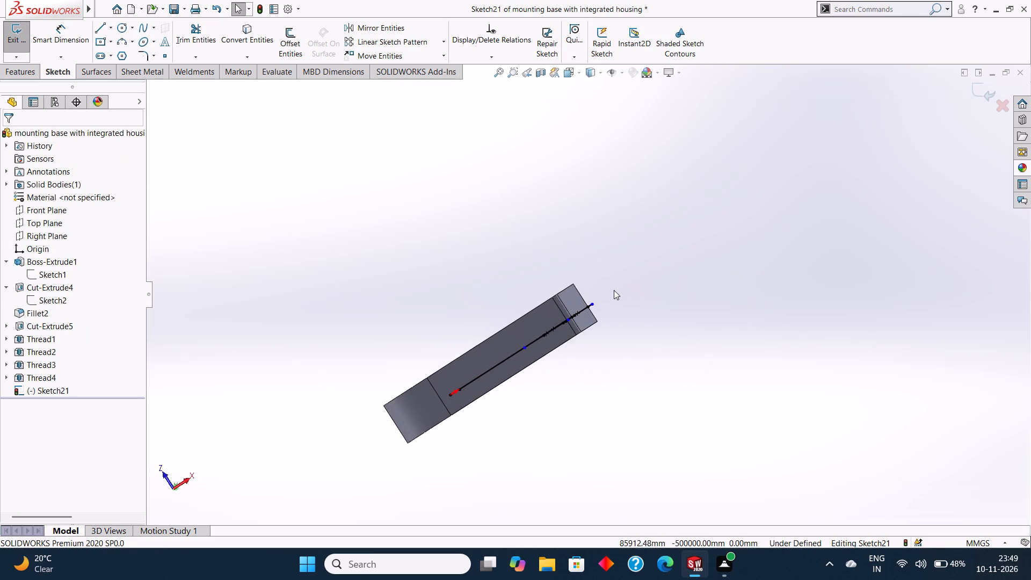
middle_drag(628, 296, 688, 296)
scroll(688, 294, up, 1)
middle_drag(688, 293, 660, 392)
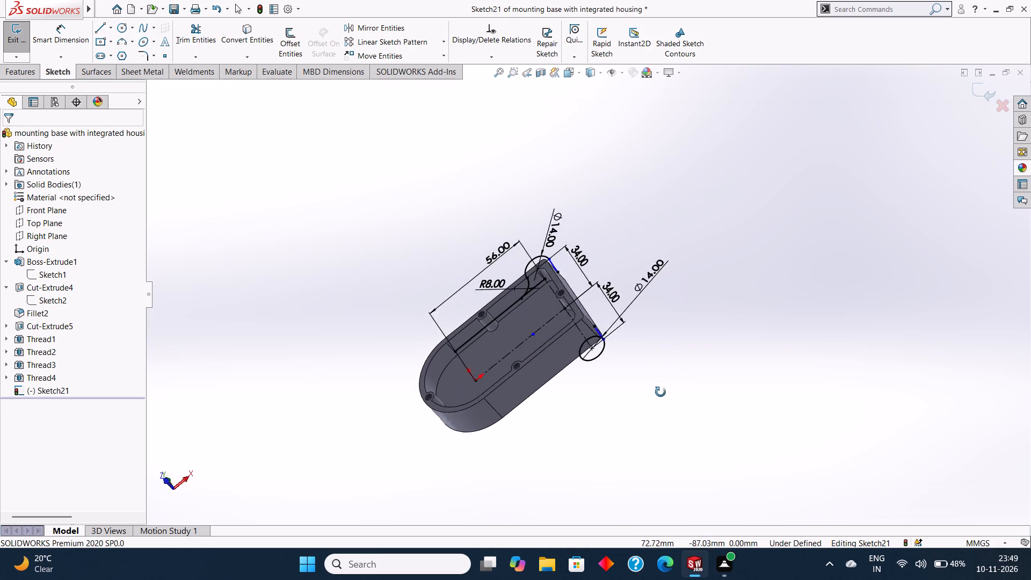
middle_drag(660, 392, 659, 394)
middle_drag(655, 330, 649, 370)
middle_drag(646, 286, 662, 341)
middle_drag(658, 254, 673, 279)
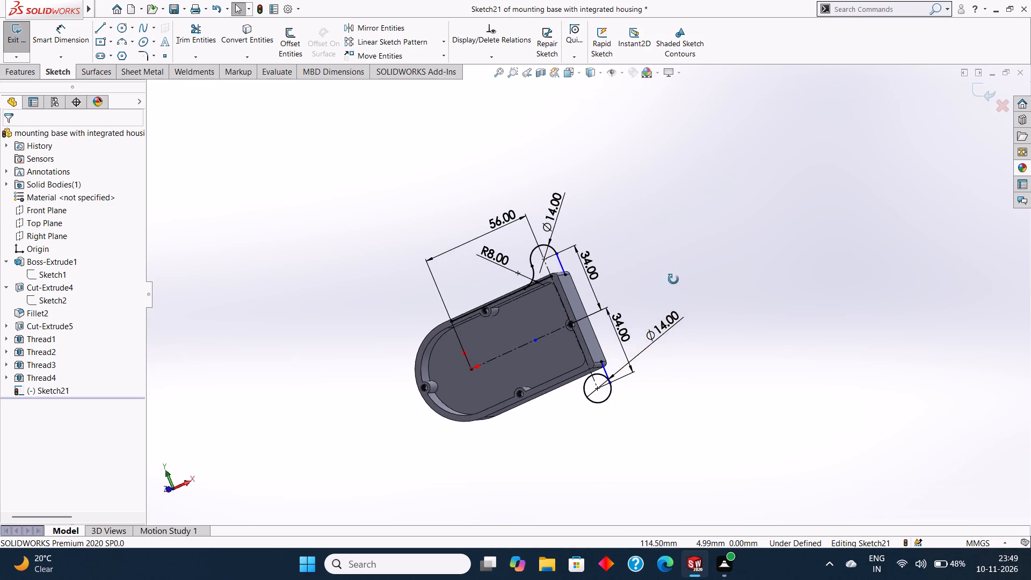
middle_drag(673, 279, 688, 318)
middle_drag(676, 273, 694, 308)
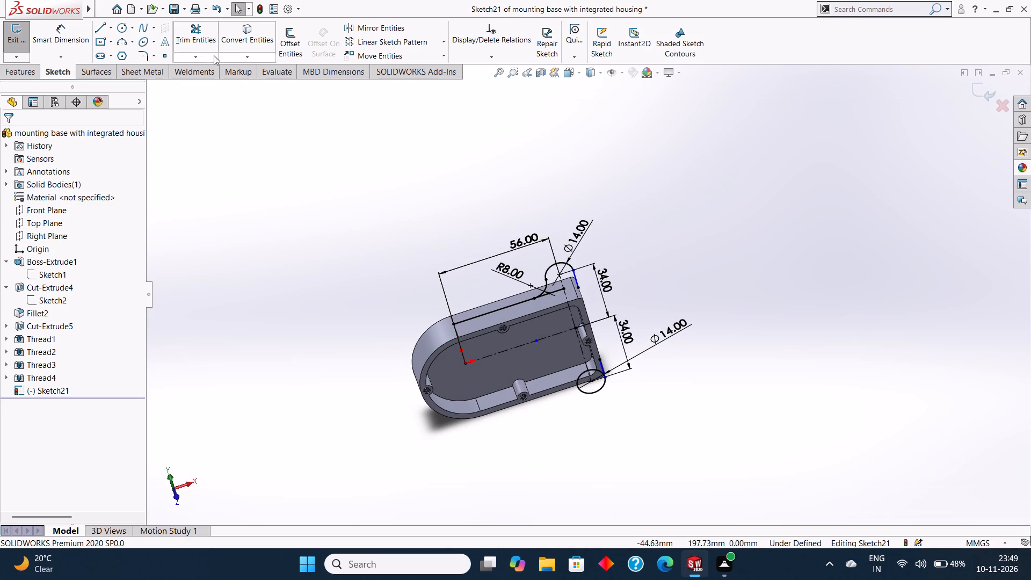
Trim away the whole upper ear profile: wall line, 8 mm arc, upper 14 mm circle's remainder and short vertical line.
click(193, 40)
scroll(546, 275, down, 3)
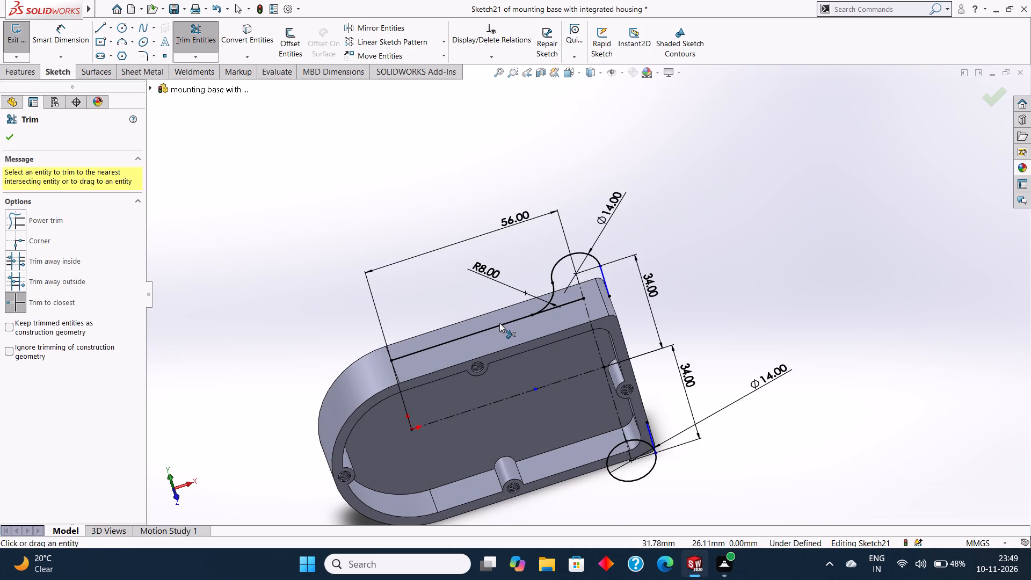
click(500, 325)
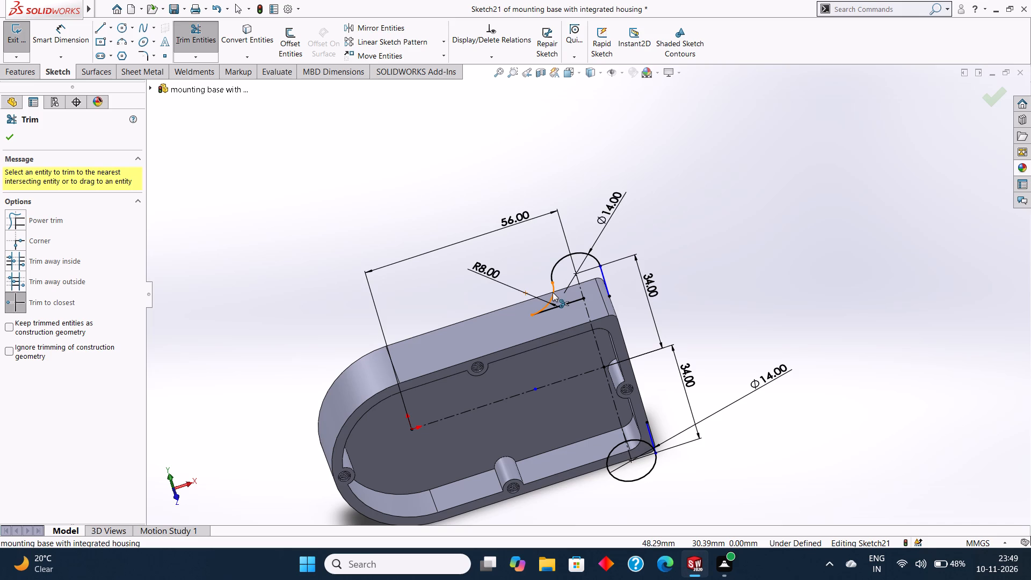
click(553, 292)
click(559, 308)
click(556, 262)
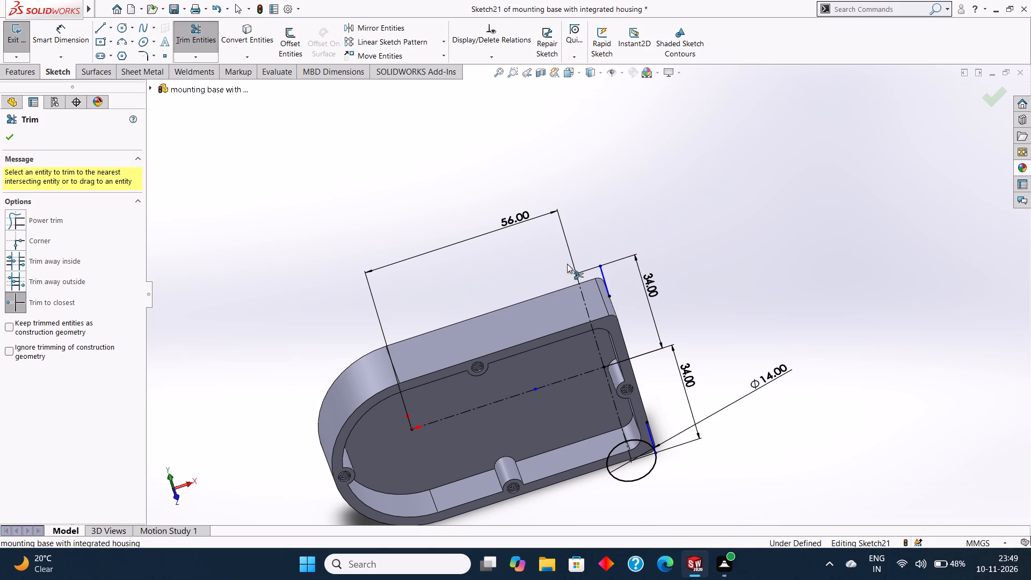
click(604, 277)
Trim away the horizontal centreline and the vertical centreline down to the lower 14 mm circle, together with their associated dimensions.
scroll(625, 281, up, 2)
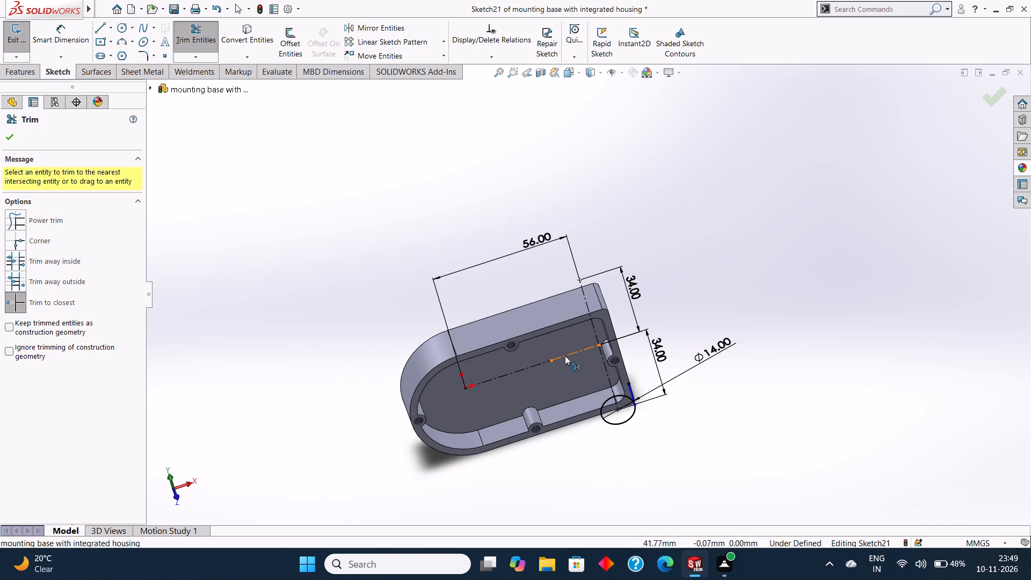
click(564, 356)
click(532, 367)
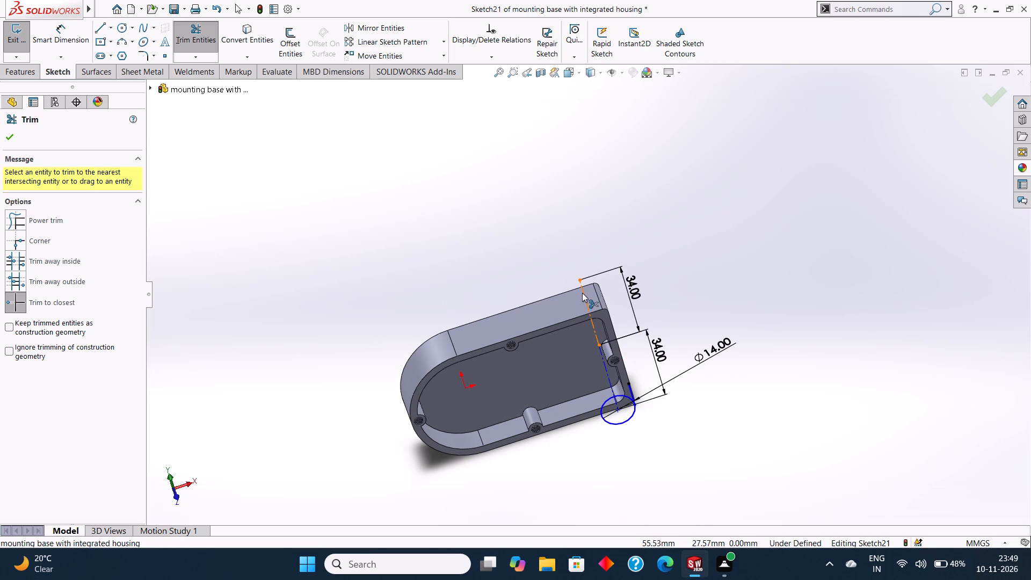
click(582, 293)
click(602, 357)
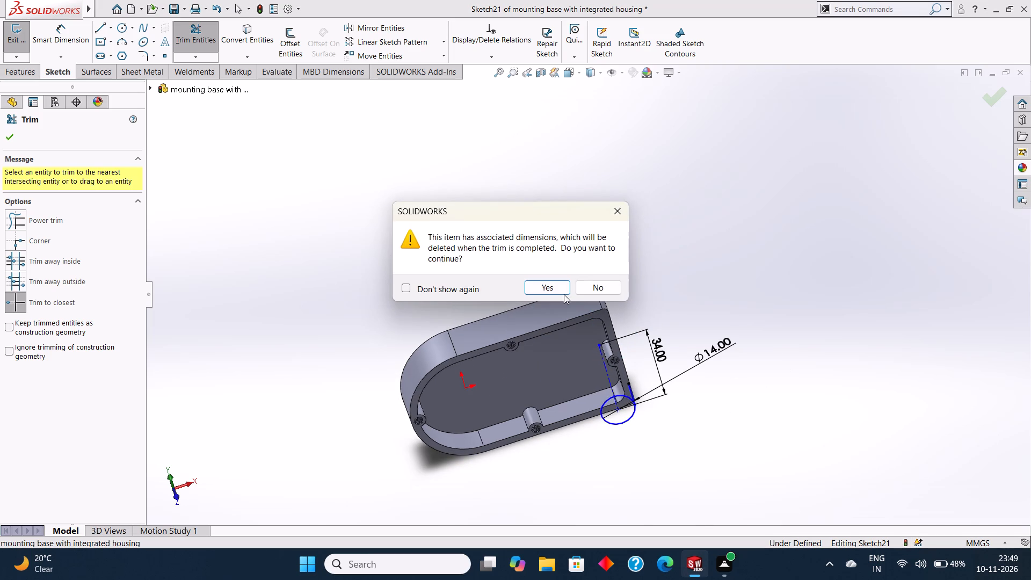
click(558, 289)
Trim away the lower 14 mm circle, the centreline piece inside it and the short vertical line beside it.
click(623, 395)
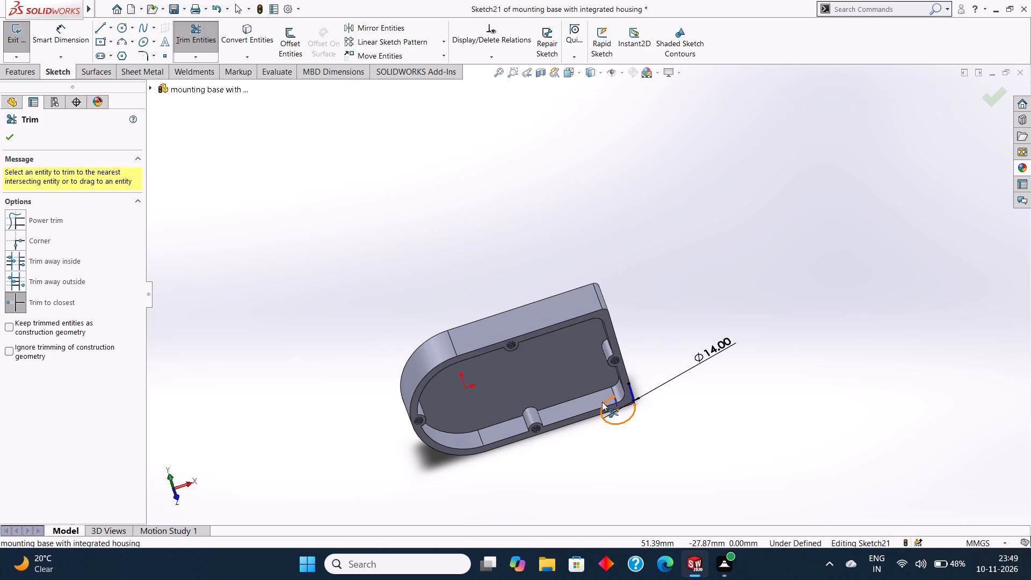
click(602, 402)
click(619, 402)
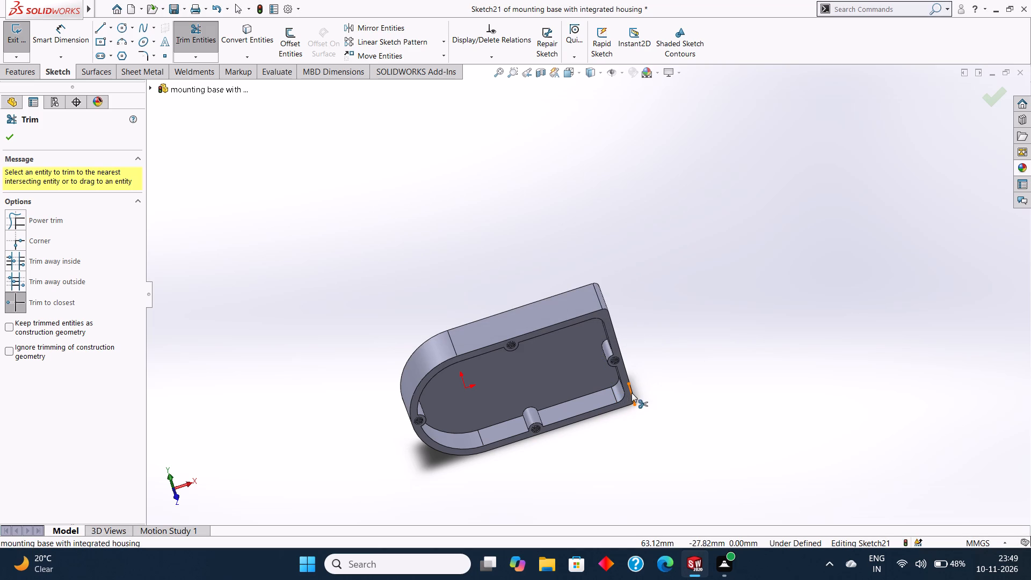
click(631, 393)
click(12, 135)
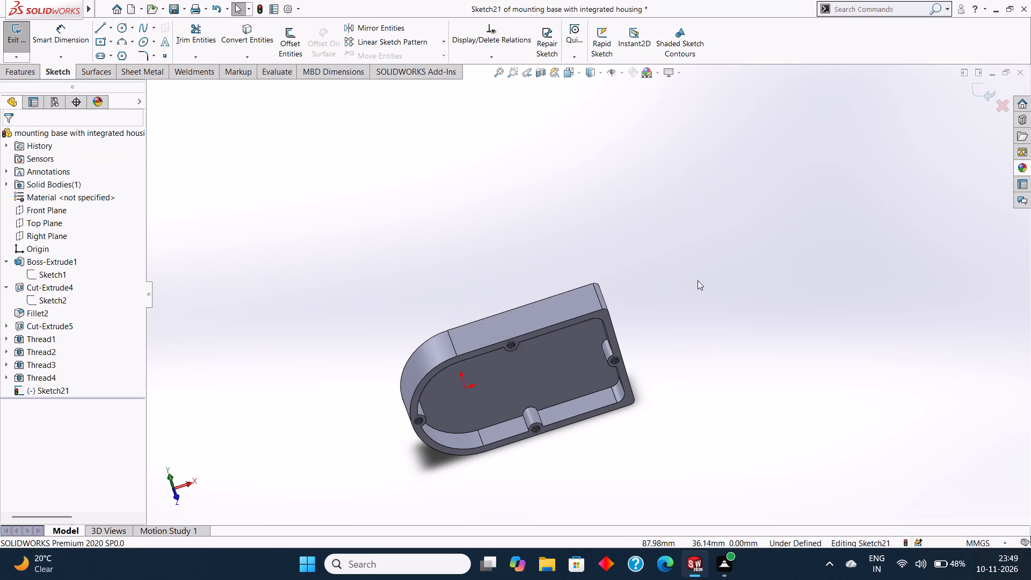
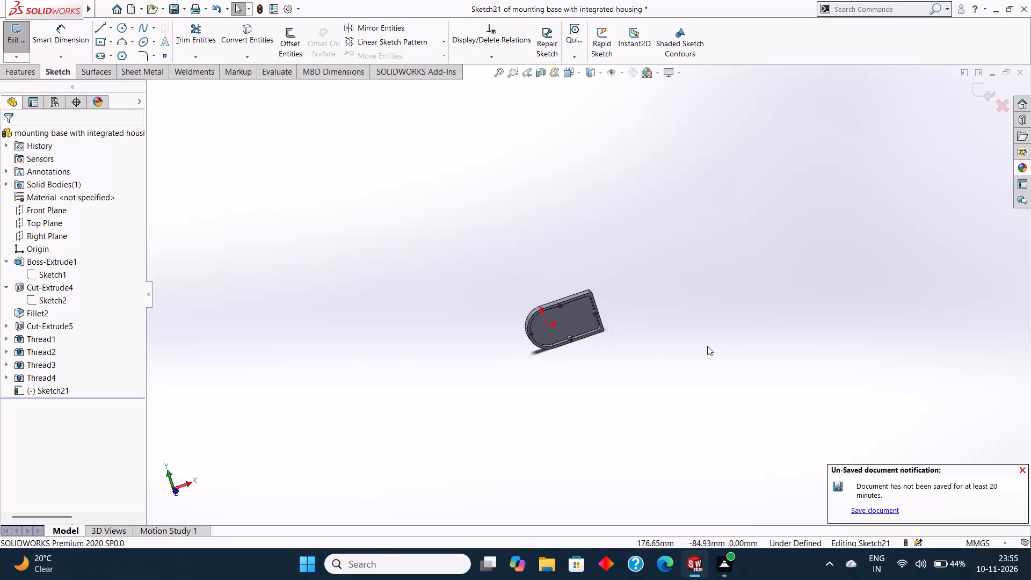
Examine the housing's outer walls, pocket floor and four threaded screw bosses from several angles, selecting the pocket floor face.
click(707, 346)
middle_drag(705, 345, 723, 296)
scroll(723, 299, up, 1)
middle_drag(725, 313, 728, 284)
middle_drag(726, 294, 718, 259)
scroll(719, 260, up, 1)
middle_drag(708, 318, 703, 298)
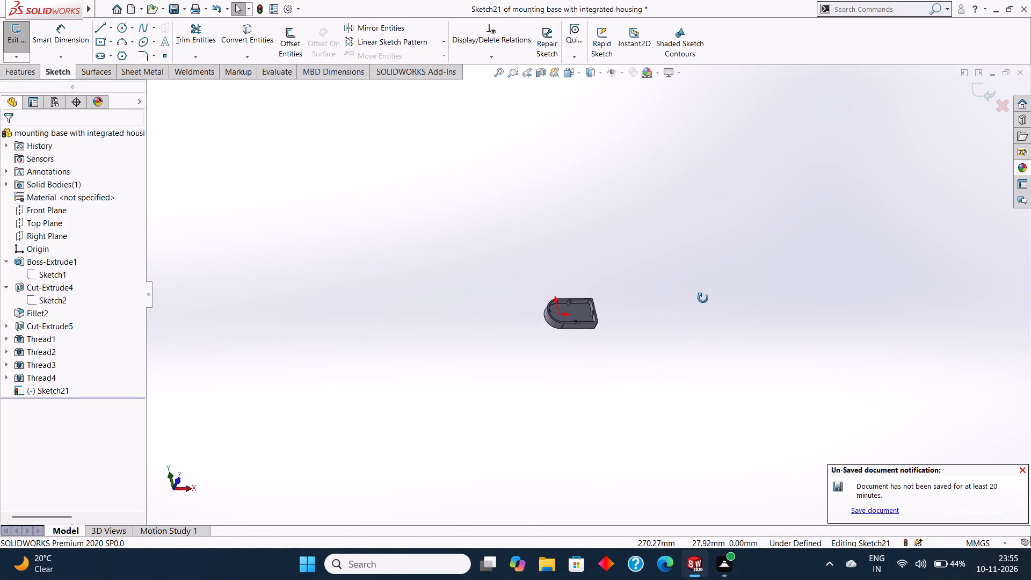
middle_drag(703, 298, 701, 293)
middle_drag(672, 313, 671, 371)
middle_drag(649, 332, 631, 339)
scroll(623, 317, down, 2)
middle_drag(609, 303, 607, 316)
scroll(585, 304, down, 8)
middle_drag(562, 307, 568, 257)
middle_drag(551, 278, 547, 249)
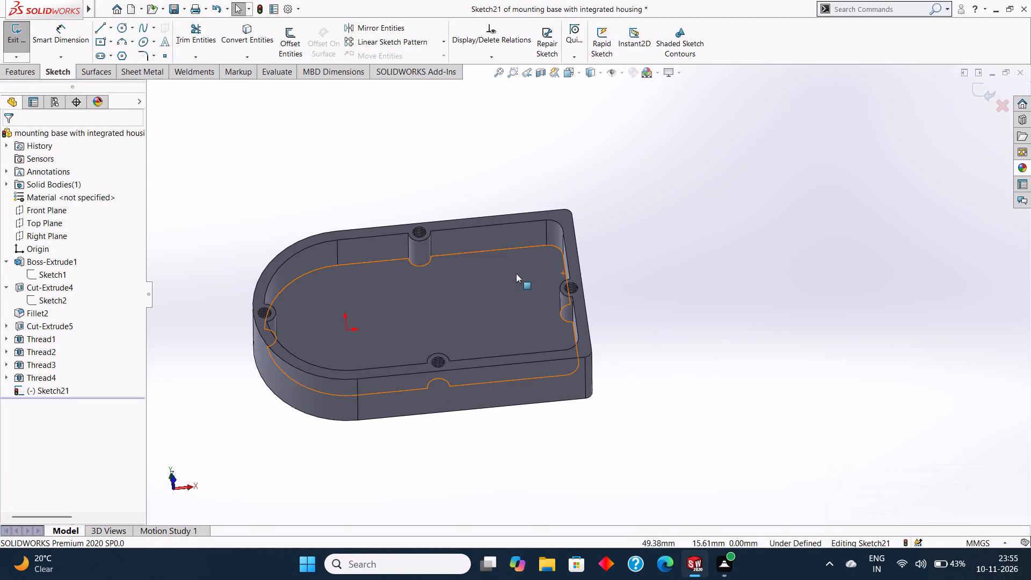
middle_drag(509, 279, 498, 245)
middle_drag(452, 290, 518, 273)
middle_drag(512, 273, 493, 316)
middle_drag(500, 294, 477, 323)
middle_drag(524, 279, 504, 313)
click(491, 267)
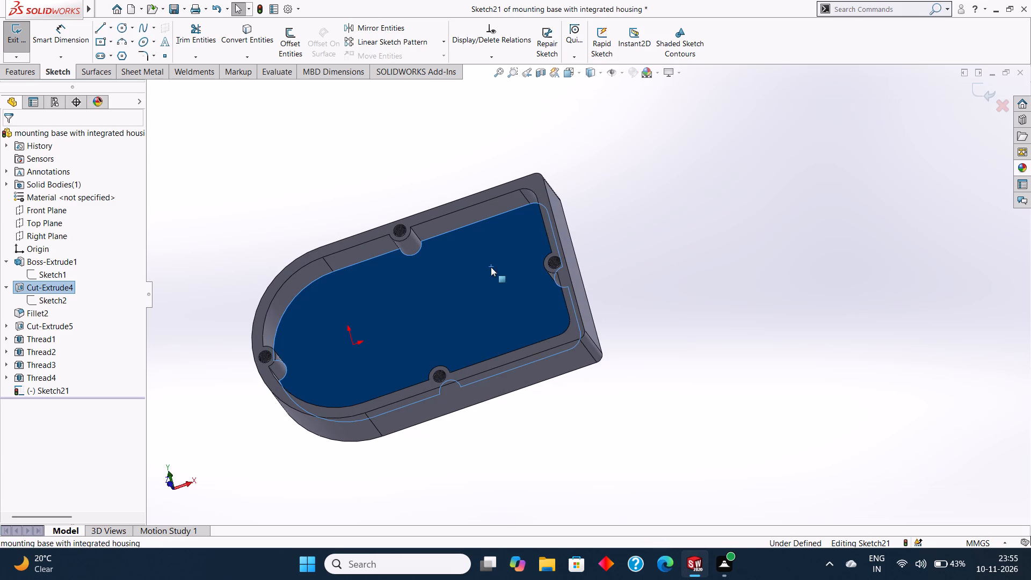
middle_drag(492, 269, 510, 259)
middle_drag(687, 222, 687, 236)
scroll(686, 238, up, 4)
middle_drag(688, 236, 669, 292)
middle_drag(681, 290, 679, 306)
middle_drag(685, 305, 683, 309)
middle_drag(676, 311, 677, 310)
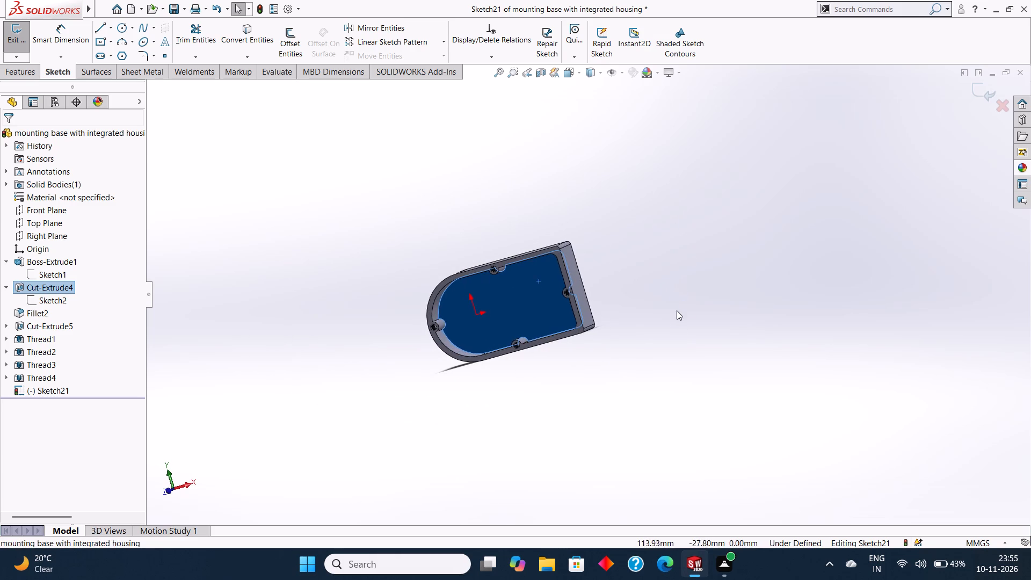
middle_drag(677, 310, 694, 303)
click(525, 282)
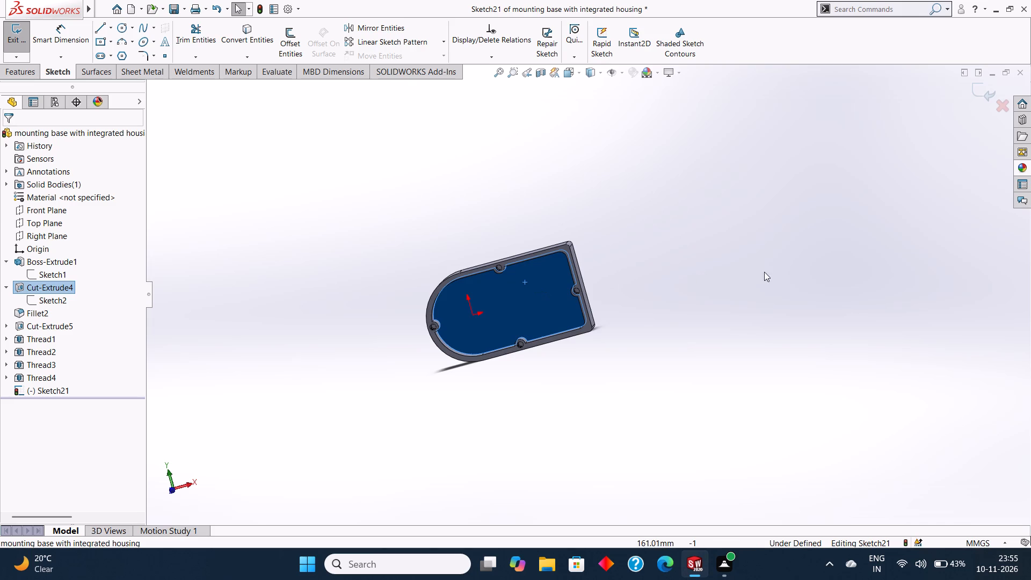
middle_drag(764, 272, 756, 252)
scroll(758, 255, up, 1)
middle_drag(732, 266, 734, 261)
scroll(734, 261, up, 1)
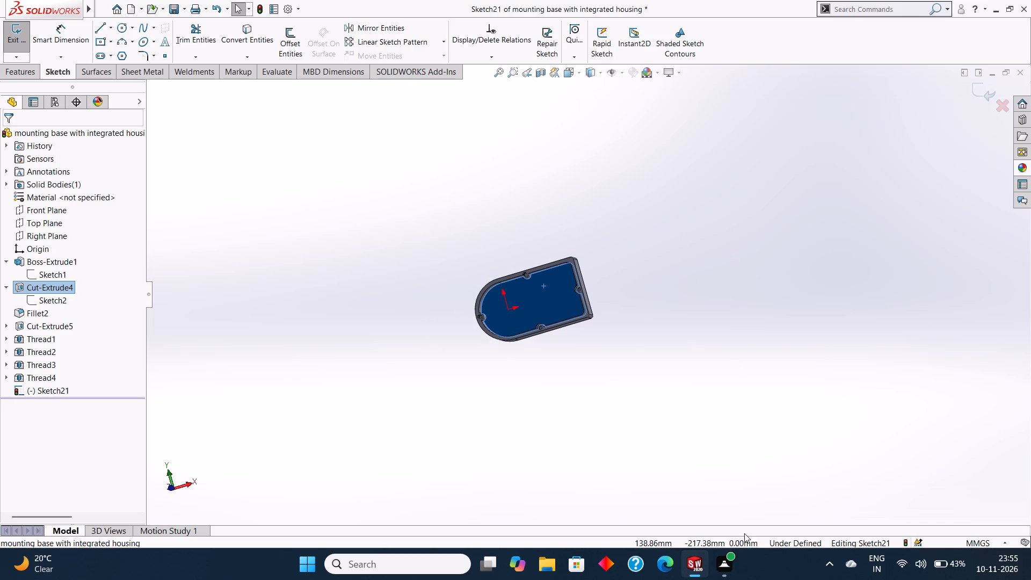
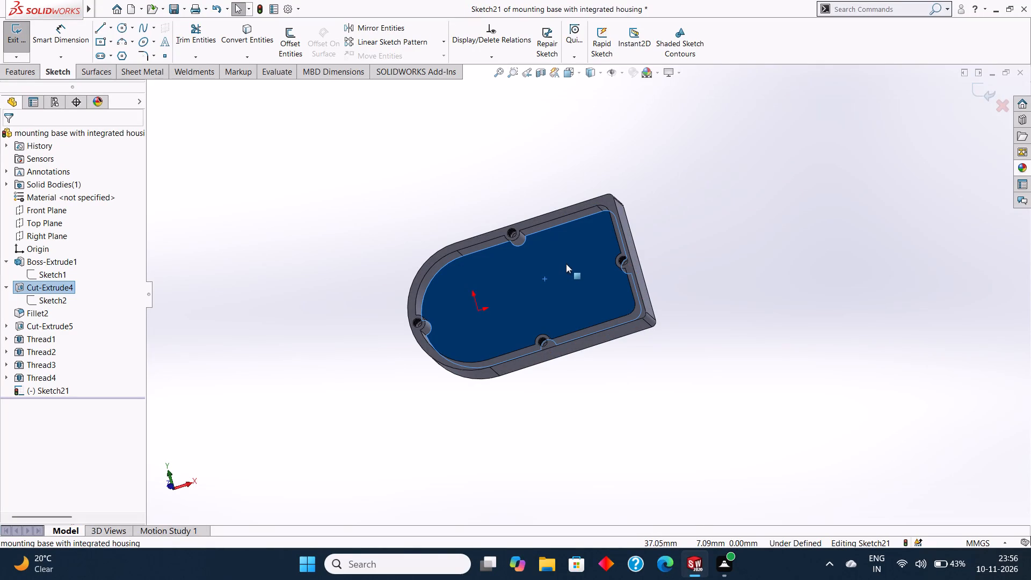
Close the empty sketch on the housing without adding any geometry.
key(ctrl+8)
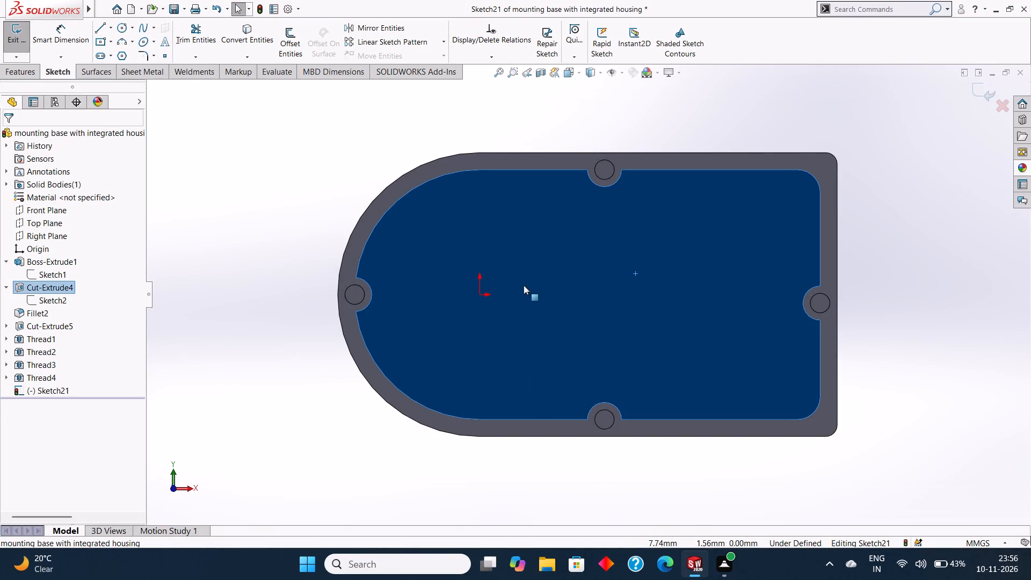
key(Escape)
key(Escape)
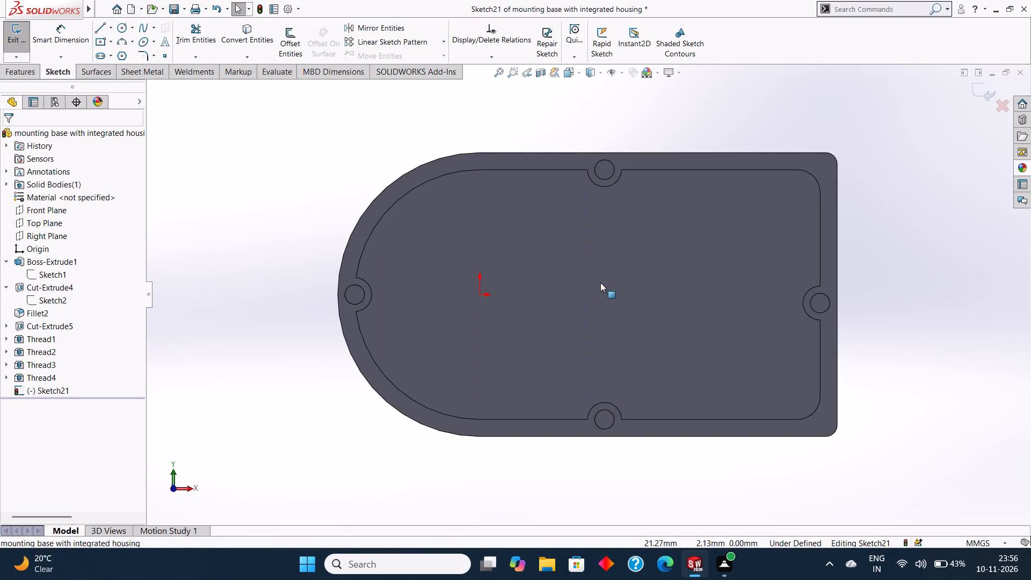
middle_drag(600, 282, 597, 193)
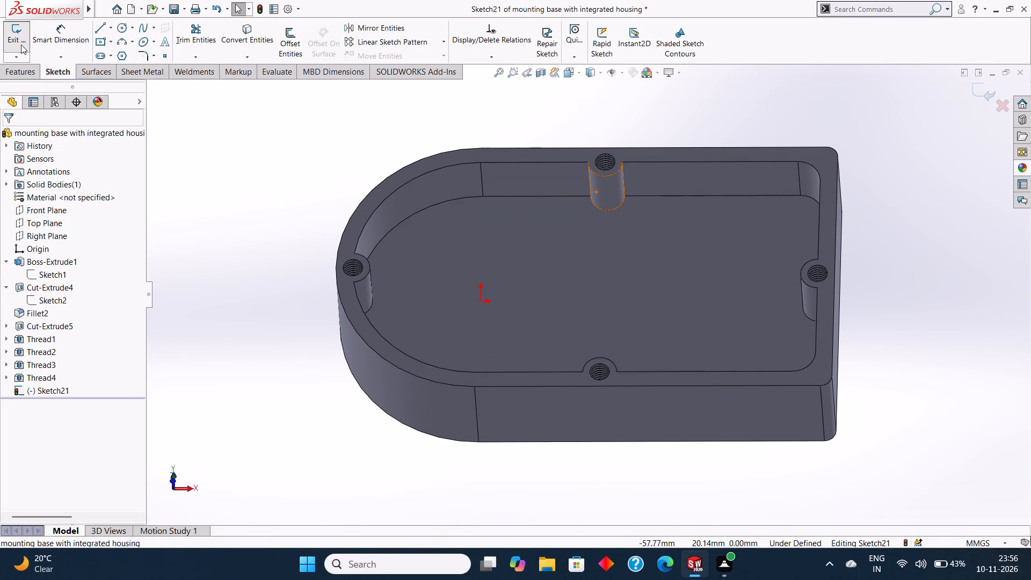
click(11, 34)
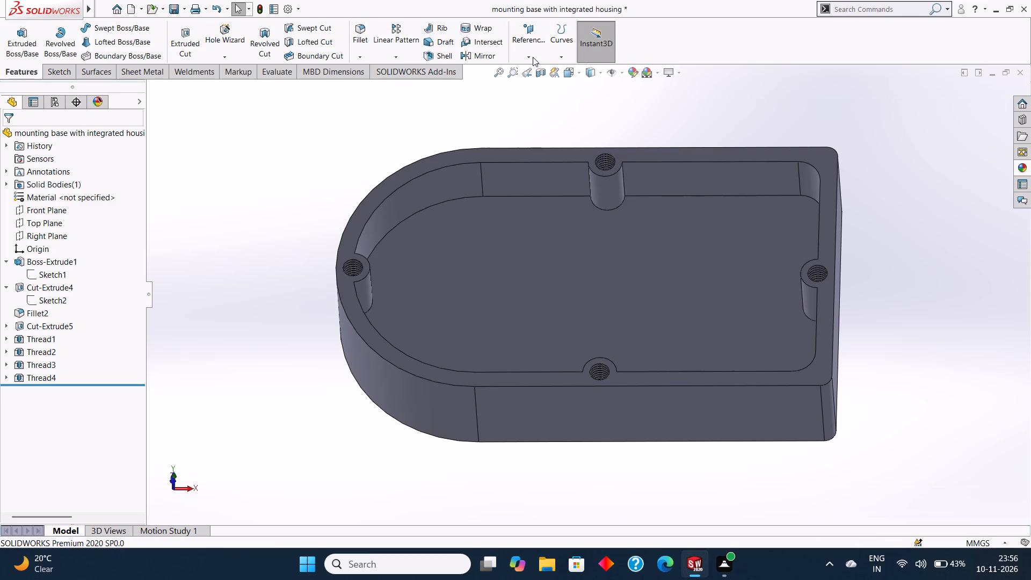
Create a reference plane offset 0 mm from the Front Plane.
click(533, 57)
click(540, 70)
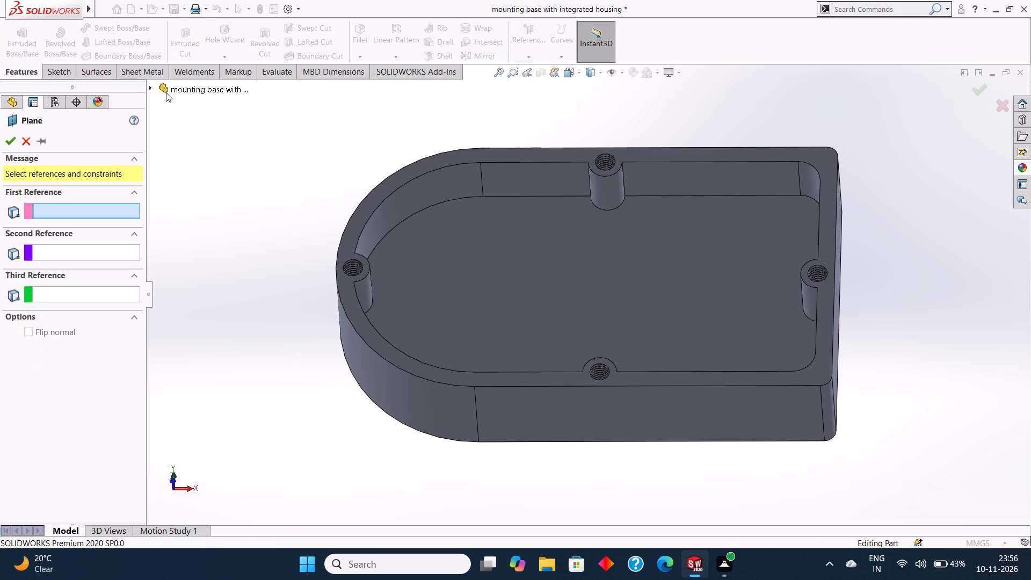
click(152, 84)
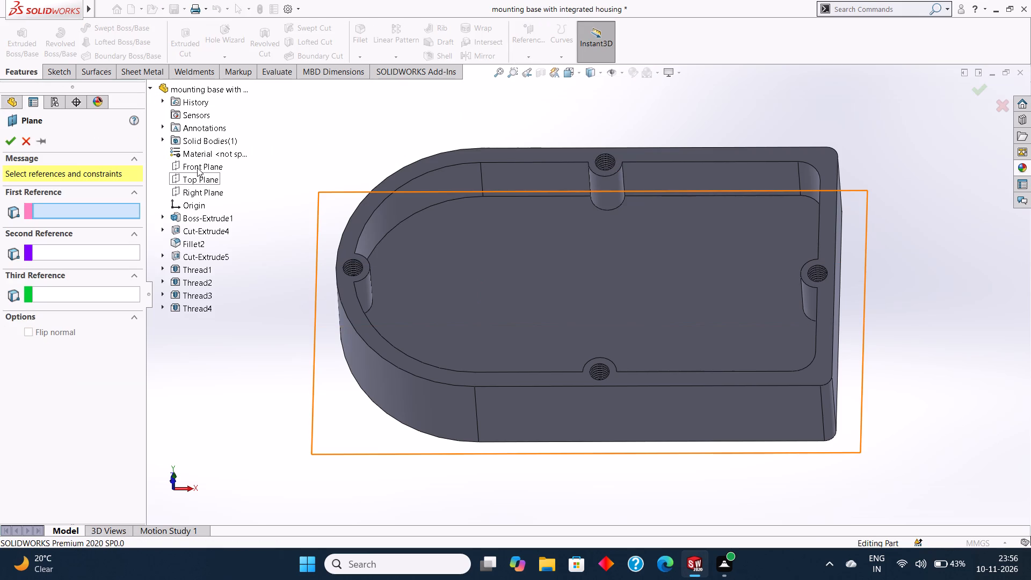
click(197, 168)
middle_drag(343, 198, 372, 121)
scroll(372, 123, up, 1)
middle_drag(393, 171, 393, 160)
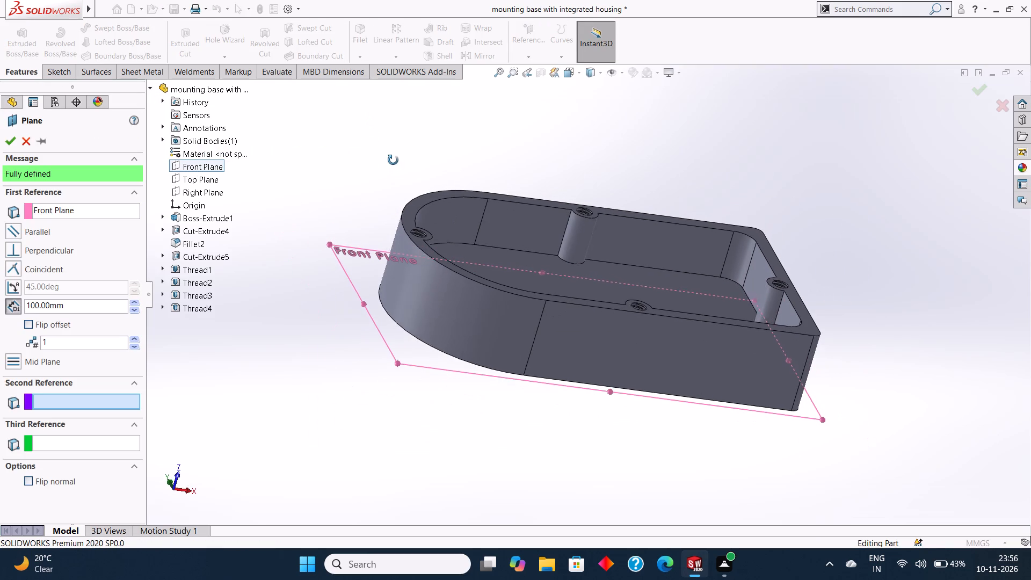
middle_drag(393, 160, 393, 159)
click(70, 304)
drag(90, 306, 0, 319)
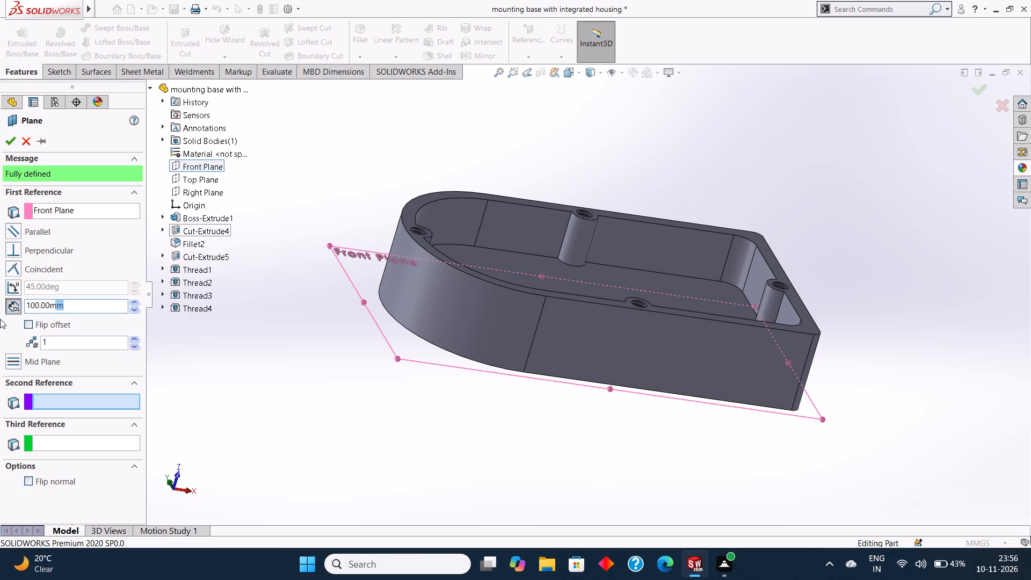
key(BackSpace)
key(0)
key(Return)
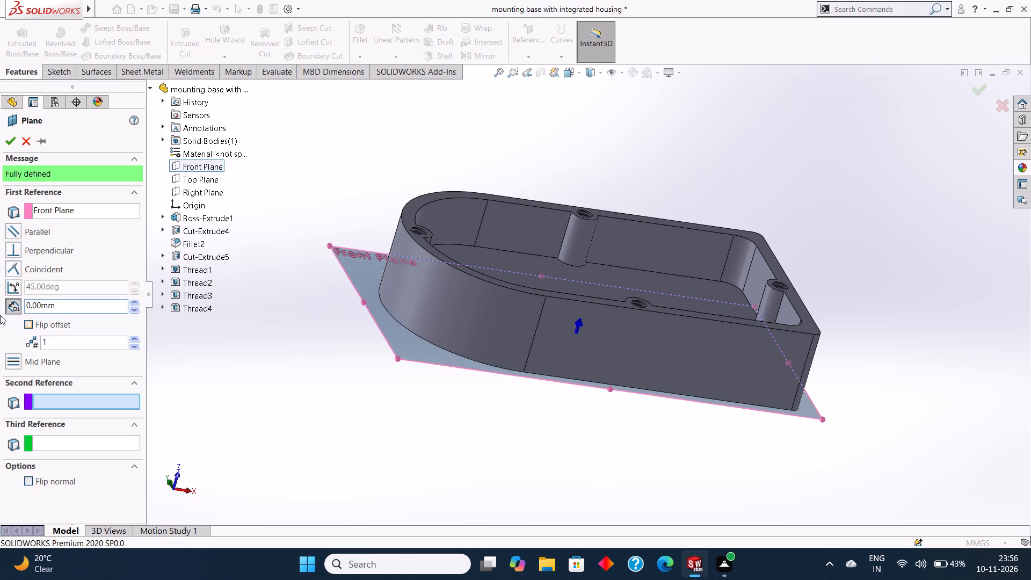
click(9, 143)
Start a new sketch on the new reference plane and view it face-on.
scroll(369, 151, up, 2)
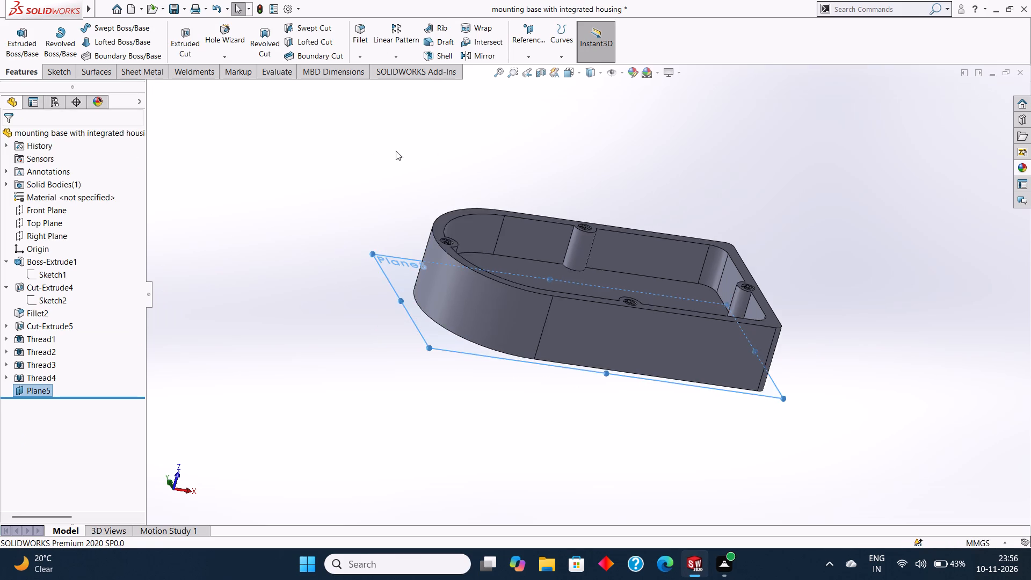
middle_drag(476, 155, 464, 258)
click(433, 236)
scroll(433, 244, down, 3)
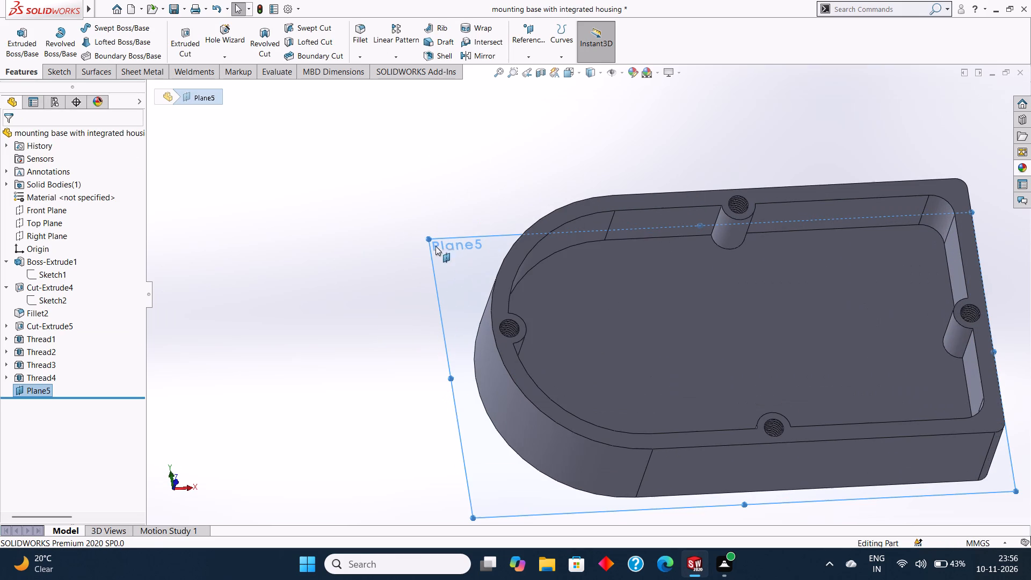
click(447, 252)
click(495, 220)
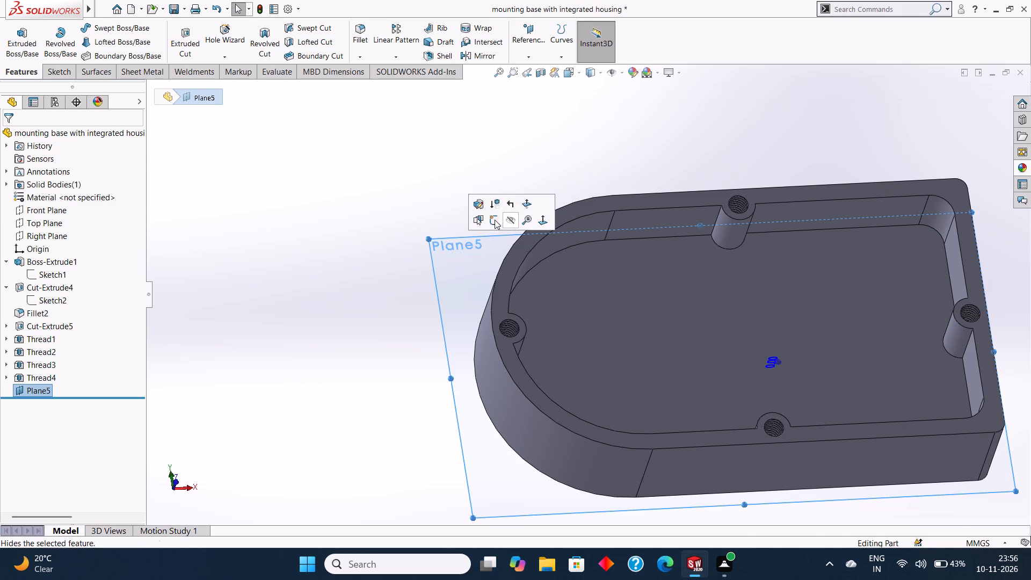
key(ctrl+8)
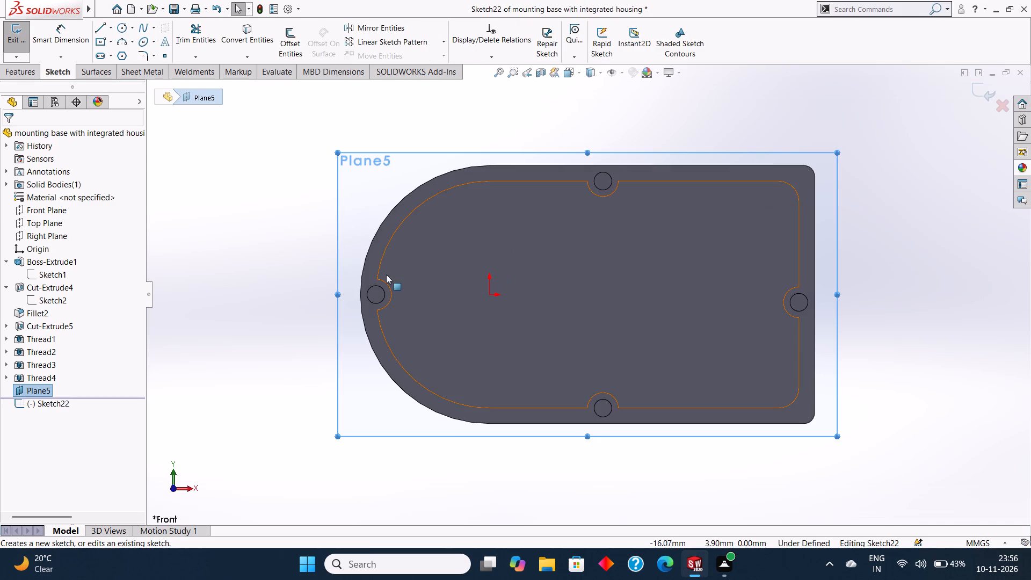
scroll(606, 243, up, 1)
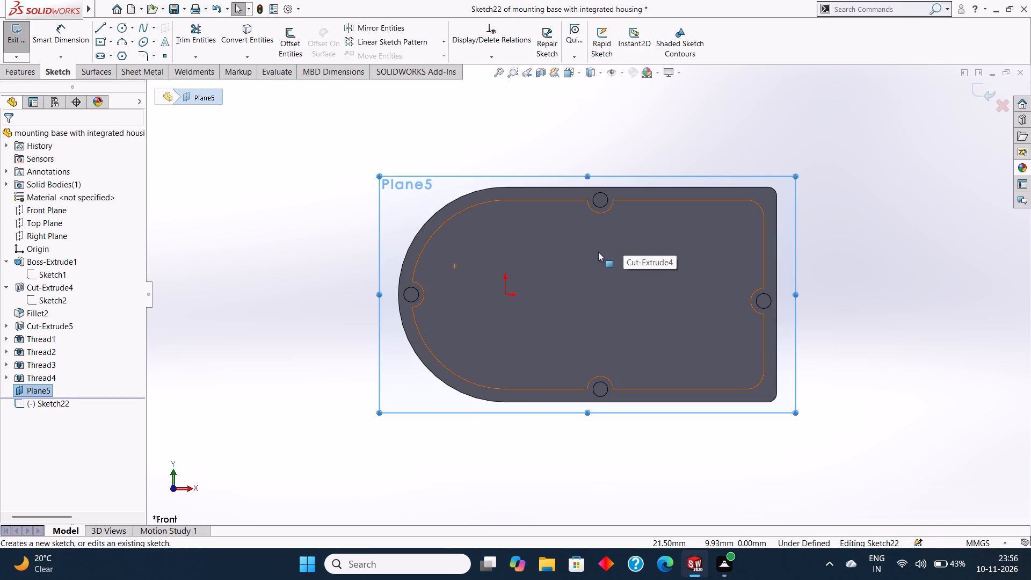
key(Escape)
scroll(682, 250, down, 2)
scroll(684, 252, up, 2)
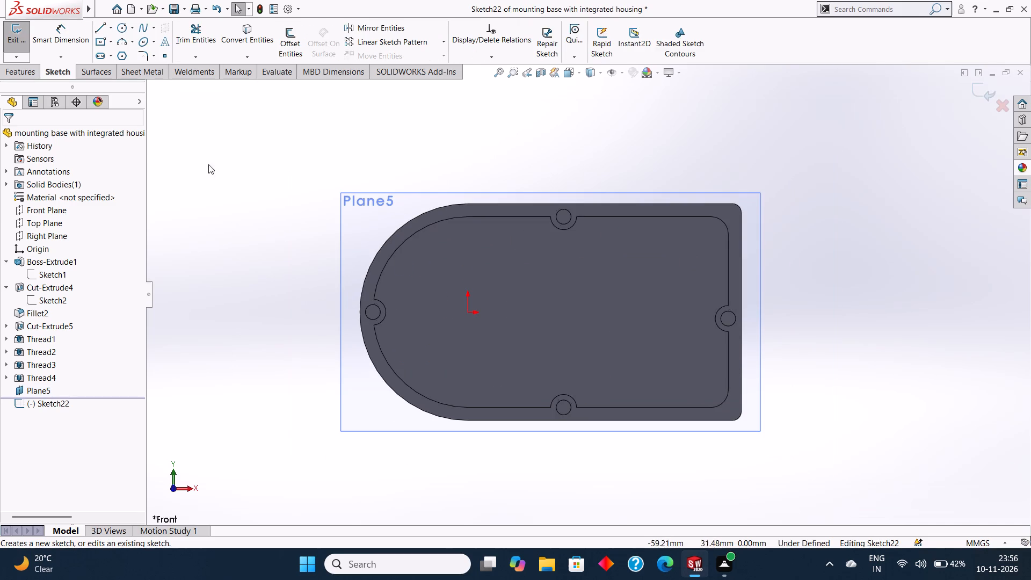
Draw connected centerlines from the origin: 36 mm and 20 mm horizontally toward the housing's straight end, and 68/2 mm vertically upward.
click(110, 26)
click(124, 54)
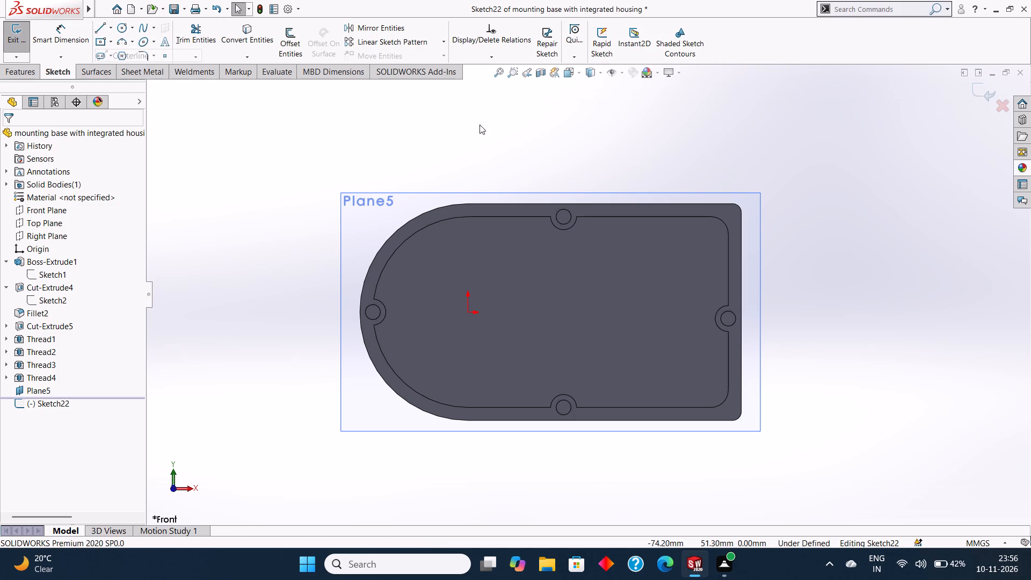
click(469, 312)
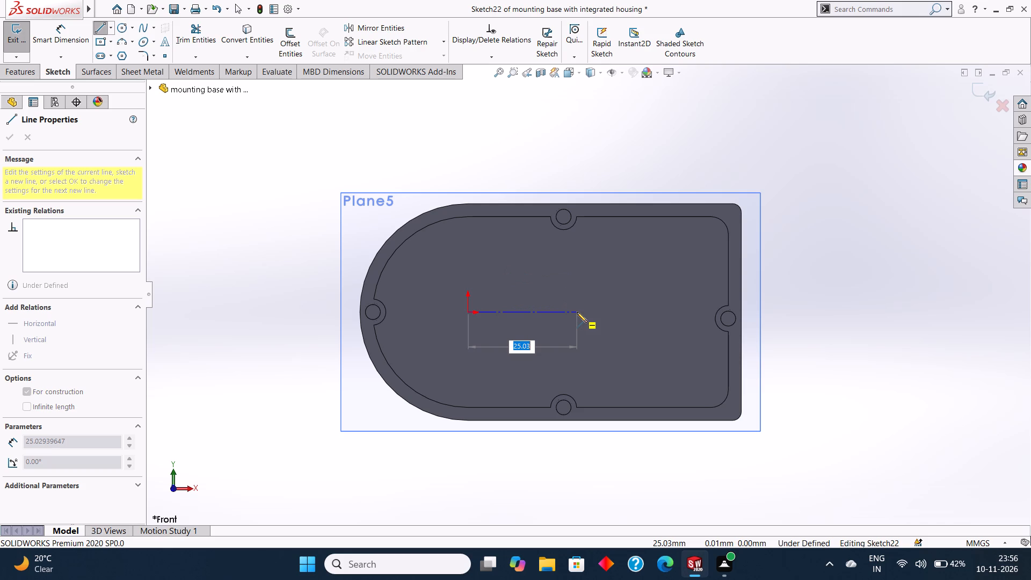
text(36)
key(Return)
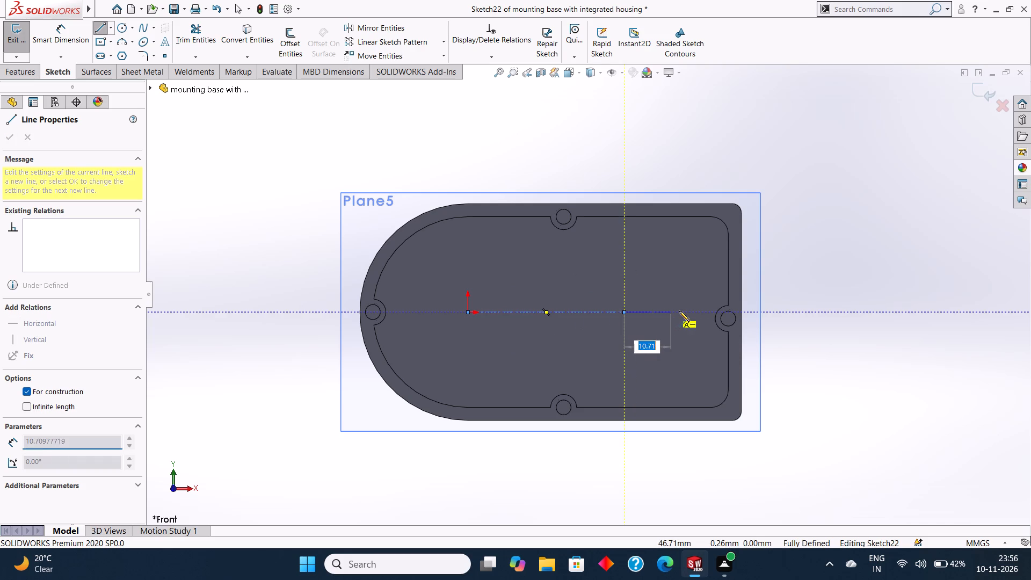
text(20)
key(Return)
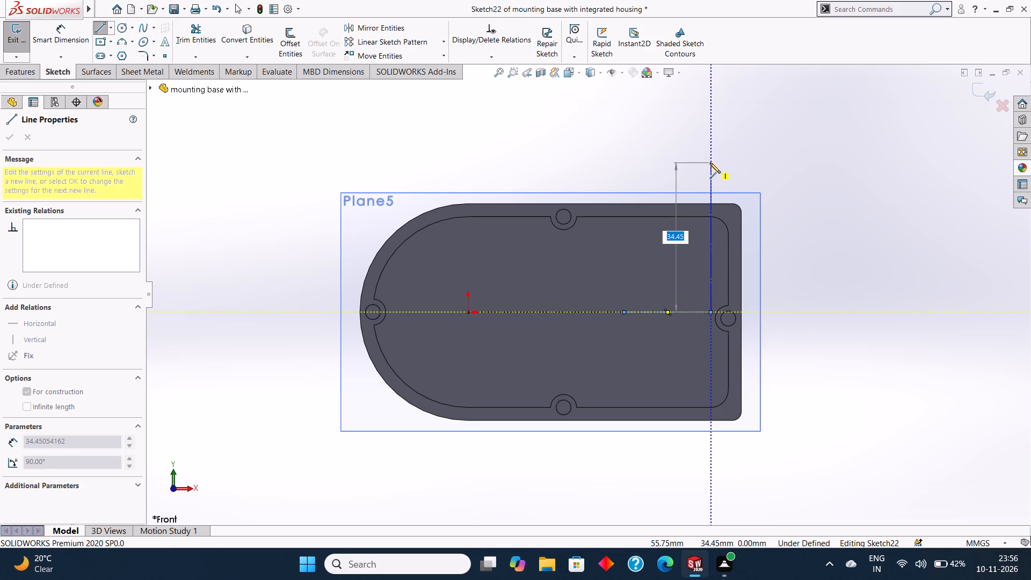
text(68/2)
key(Return)
key(Escape)
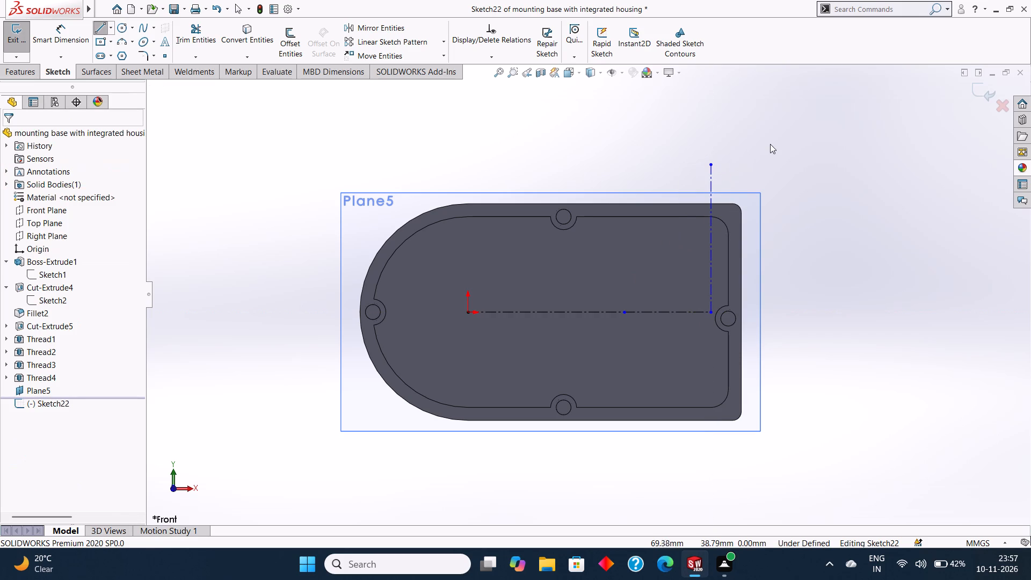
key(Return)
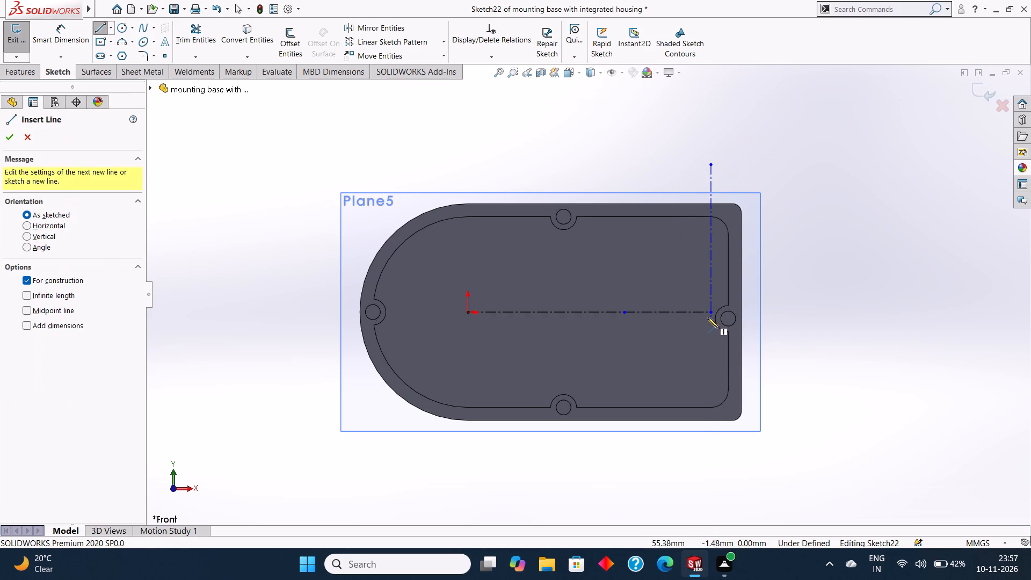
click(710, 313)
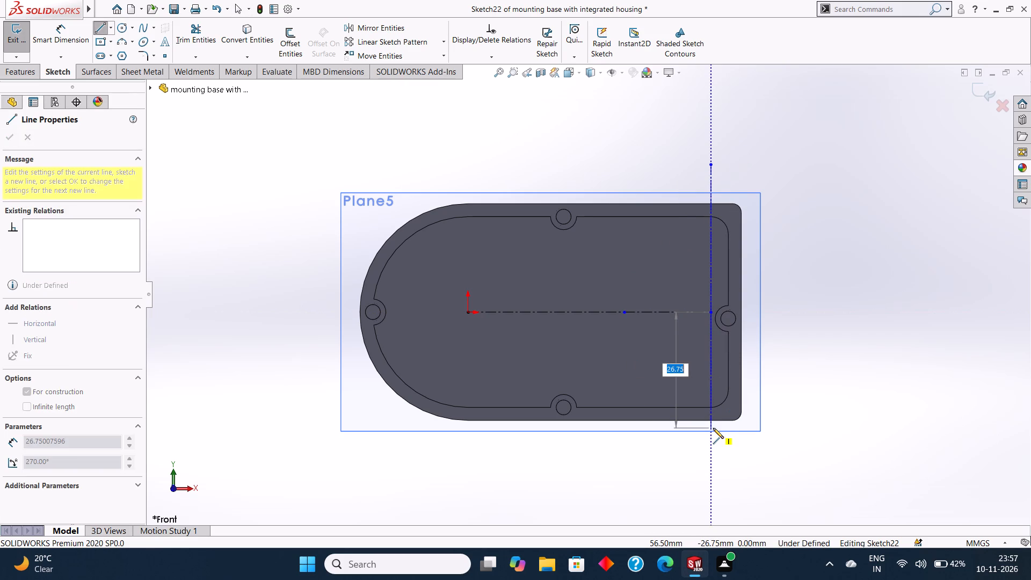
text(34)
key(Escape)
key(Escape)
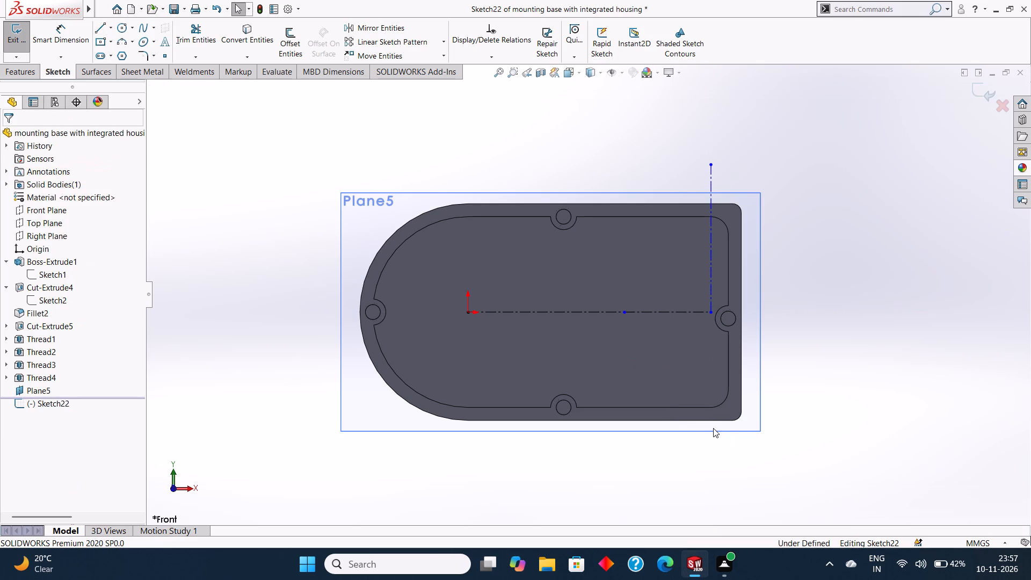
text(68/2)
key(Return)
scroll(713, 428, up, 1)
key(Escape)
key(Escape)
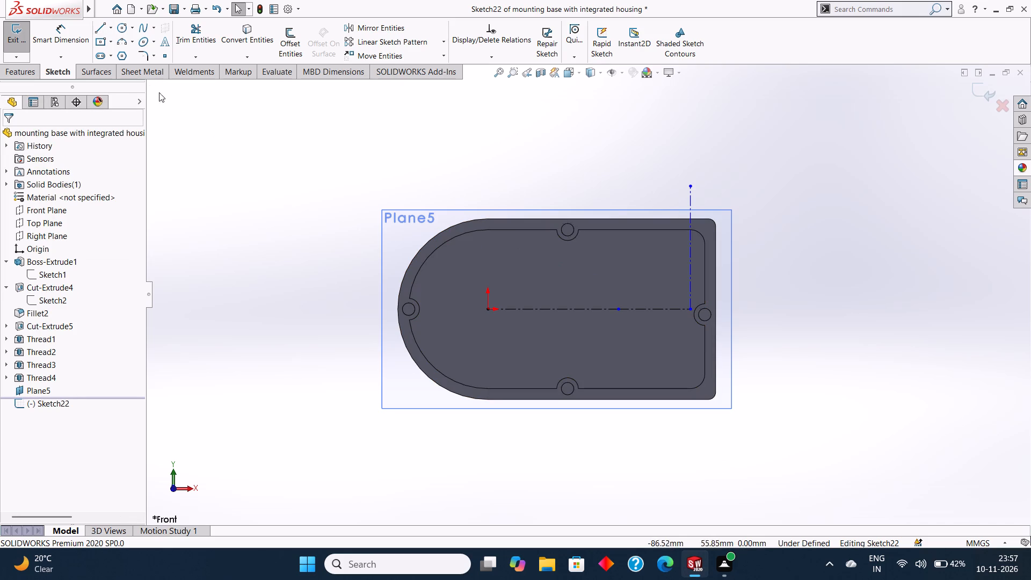
Draw a vertical centerline 68/2 mm downward from the far end of the horizontal centerlines.
click(113, 30)
click(119, 54)
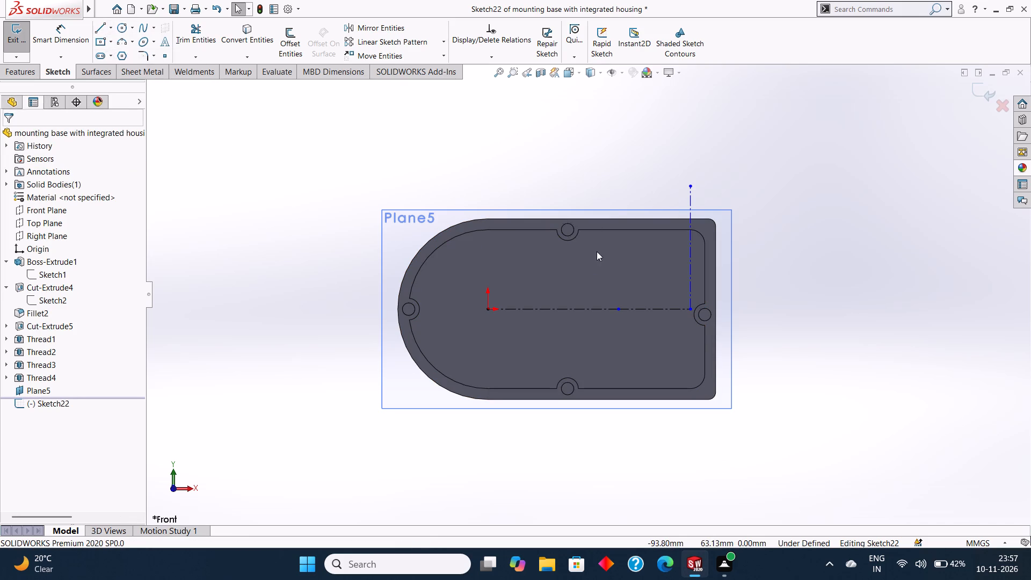
click(691, 307)
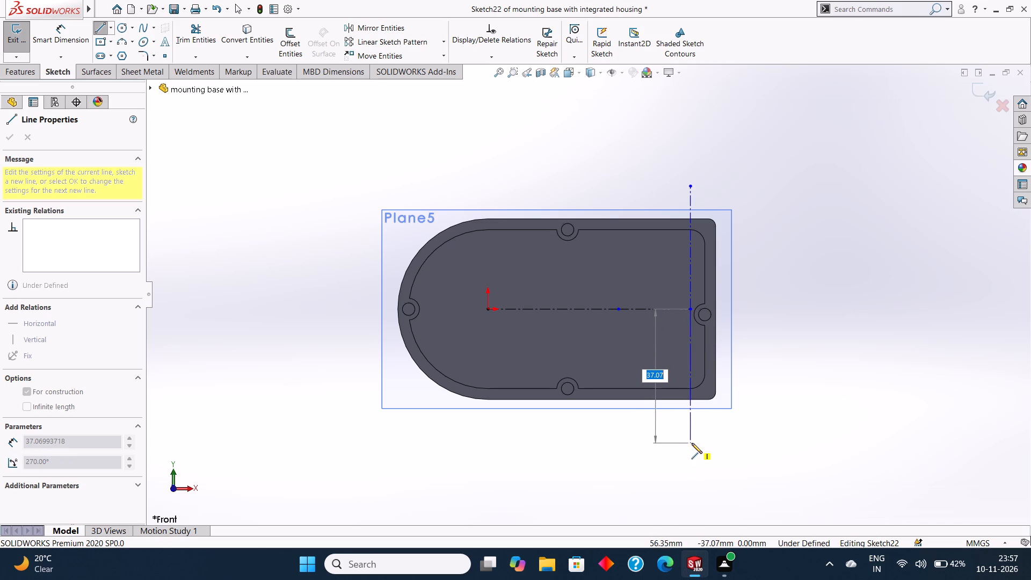
key(6)
key(8)
text(/2)
key(Return)
key(Escape)
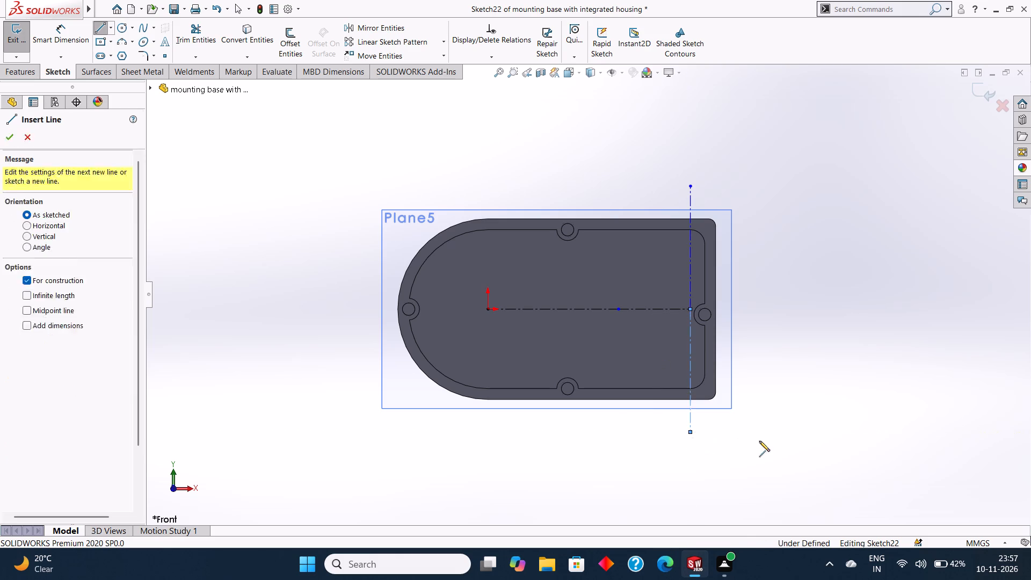
key(Escape)
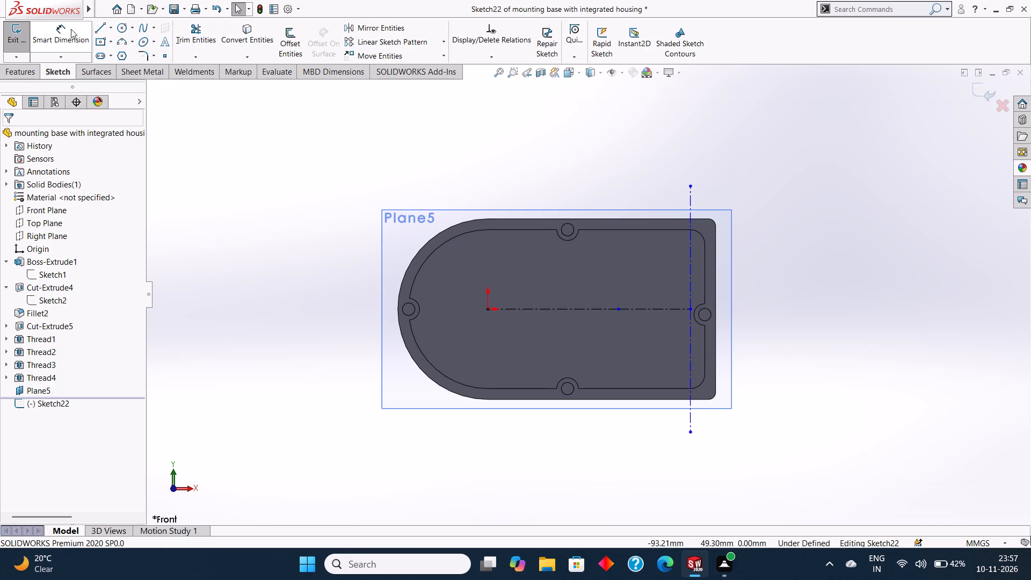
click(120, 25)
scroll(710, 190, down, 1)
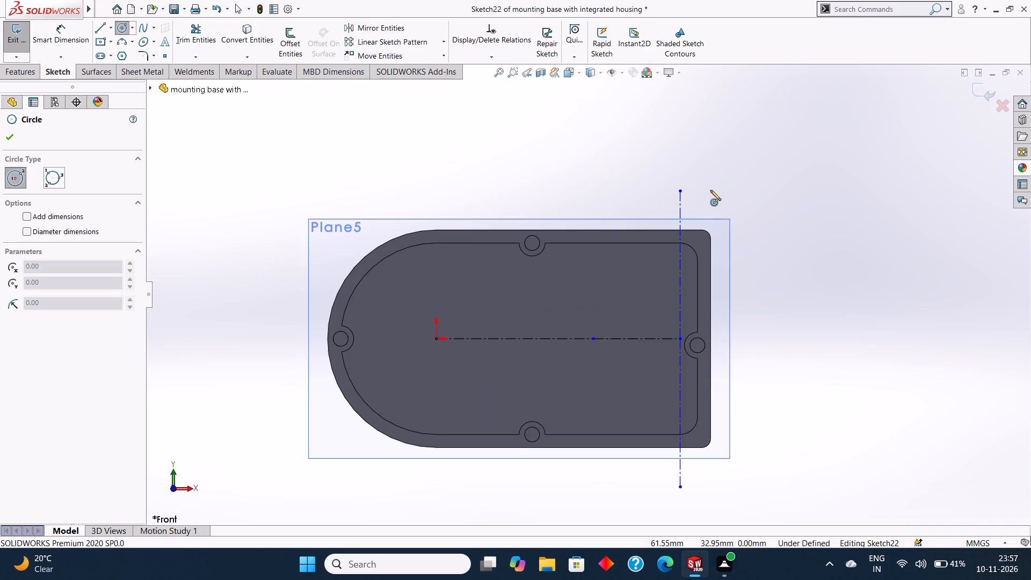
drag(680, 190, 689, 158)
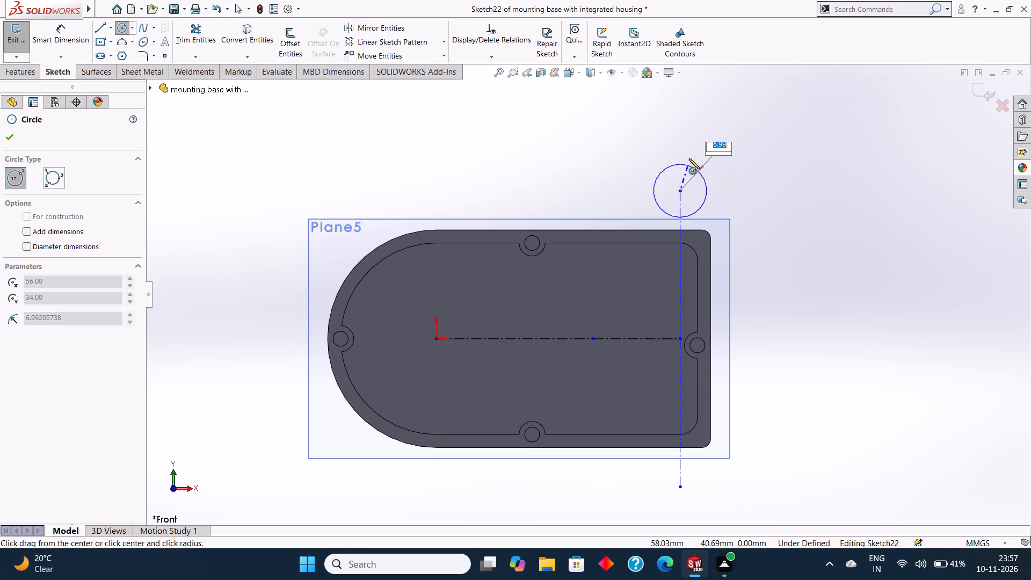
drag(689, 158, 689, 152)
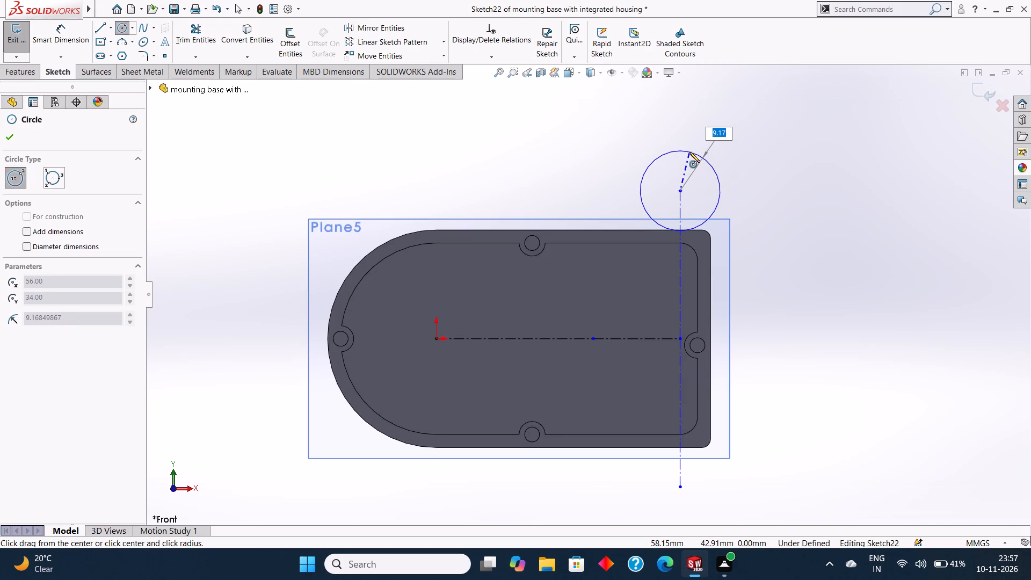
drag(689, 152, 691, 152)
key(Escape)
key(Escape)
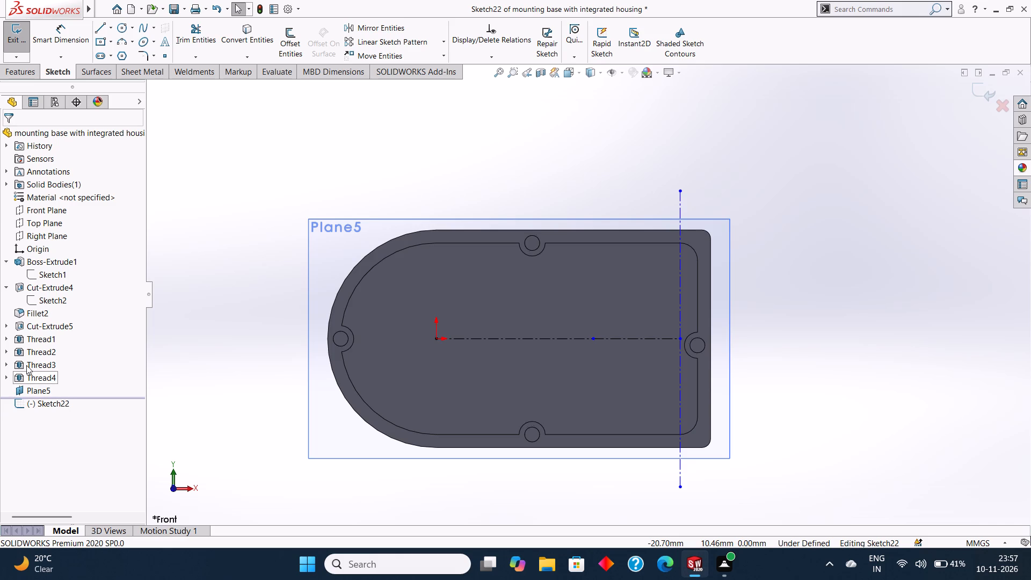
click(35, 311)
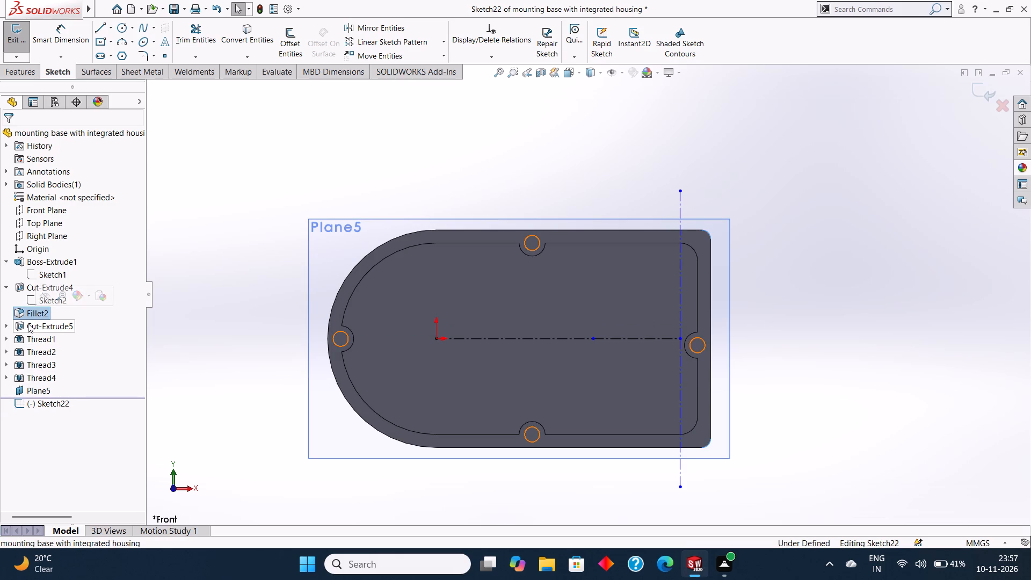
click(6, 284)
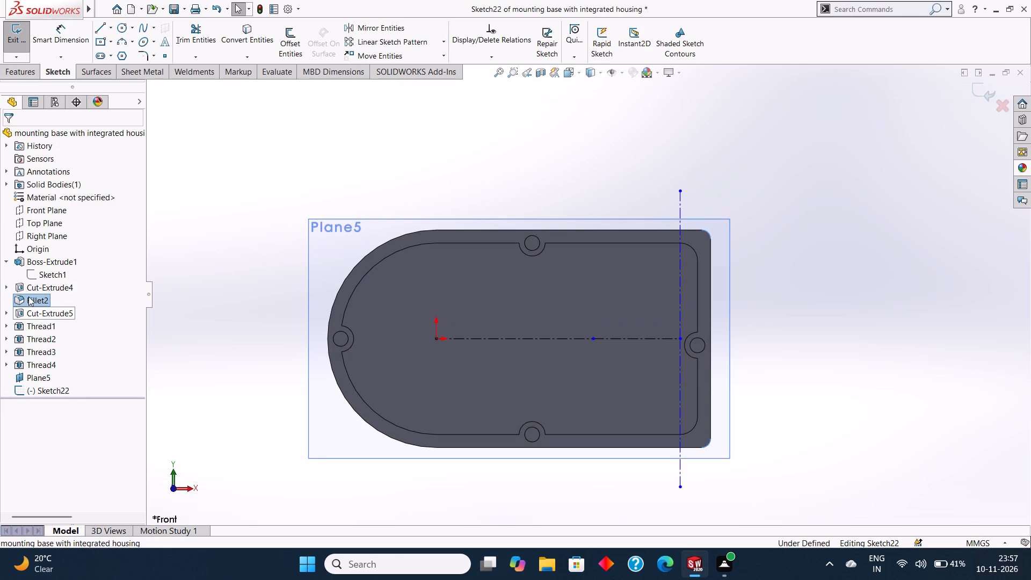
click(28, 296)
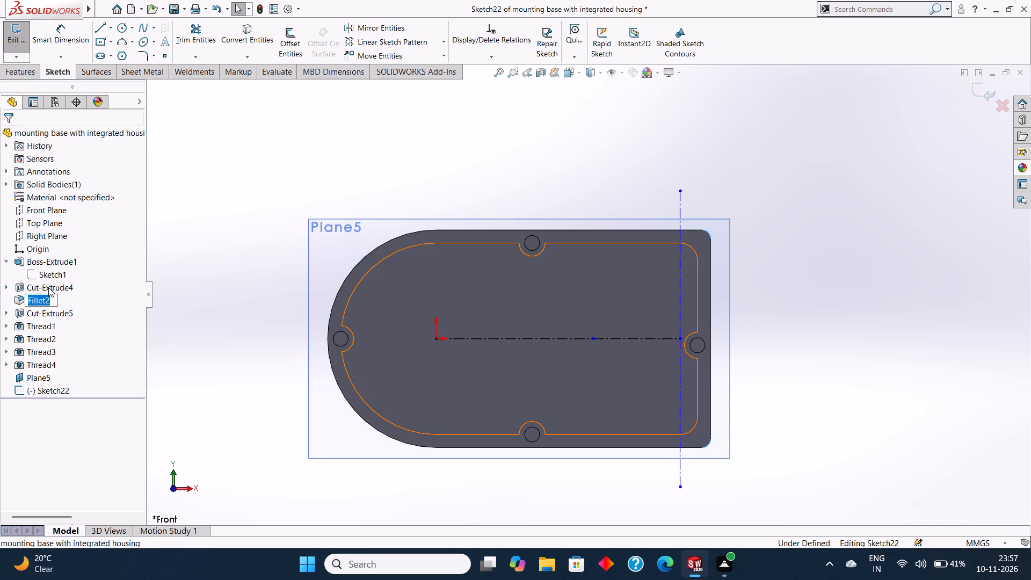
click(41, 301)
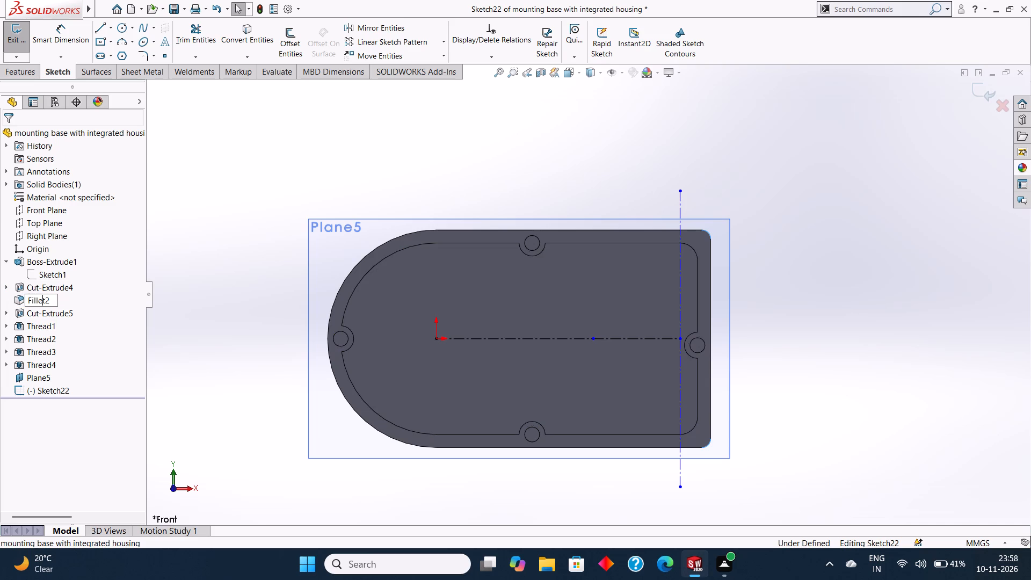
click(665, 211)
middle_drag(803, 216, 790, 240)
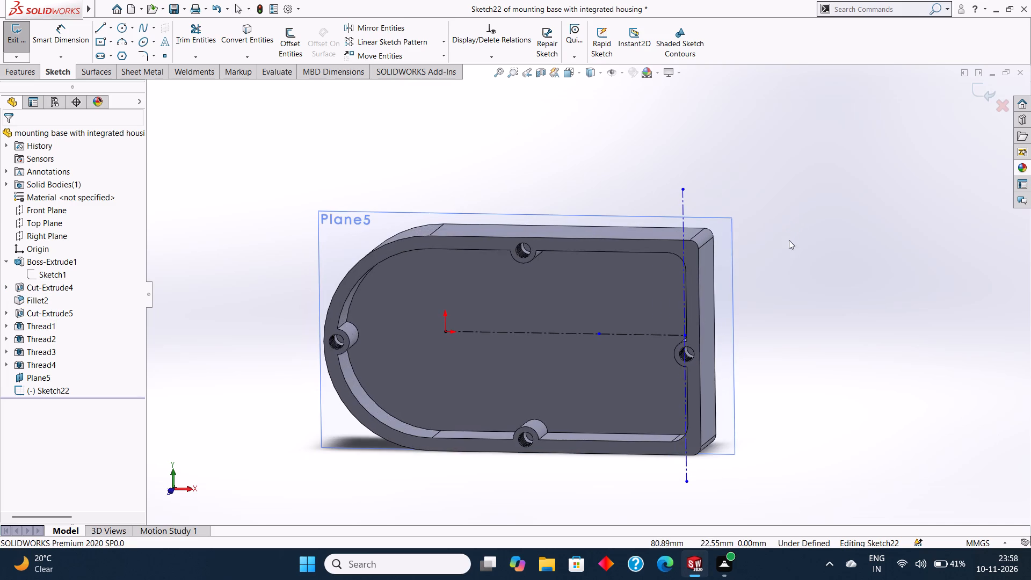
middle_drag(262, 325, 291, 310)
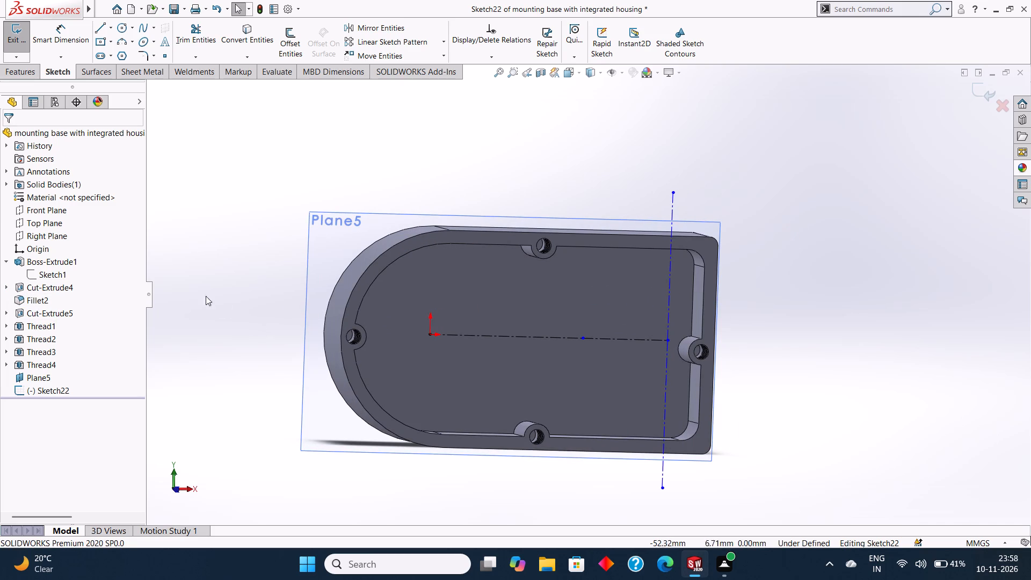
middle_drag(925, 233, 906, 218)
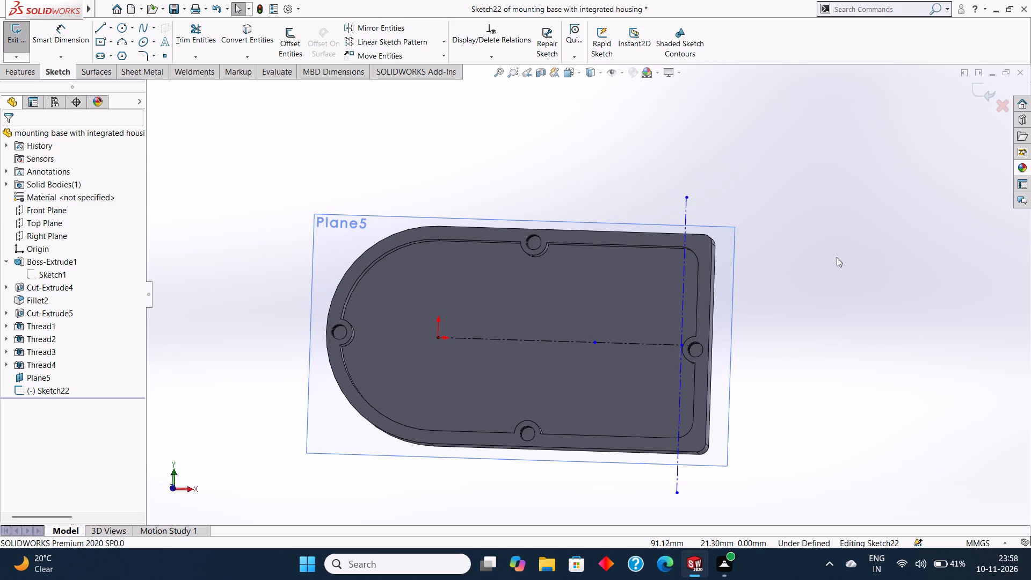
View the sketch plane face-on and draw a circle of radius 7 mm centred on the upper end of the vertical centerline.
click(728, 231)
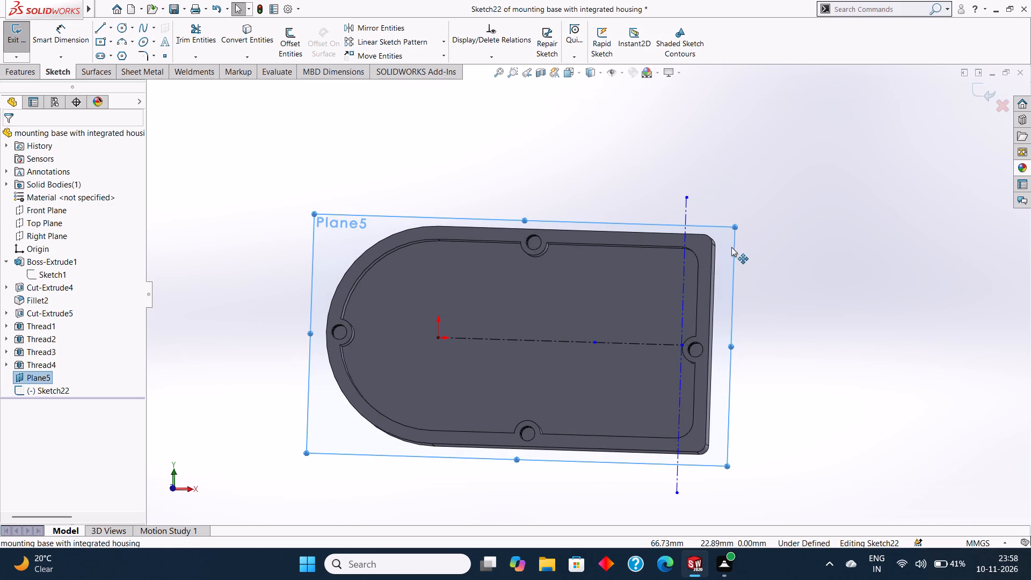
key(ctrl+8)
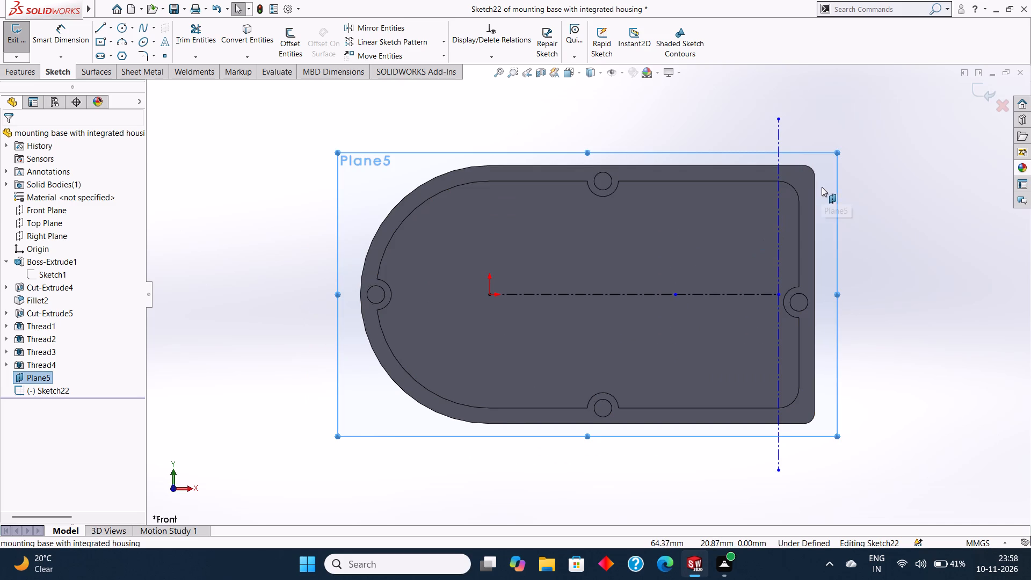
scroll(814, 169, up, 2)
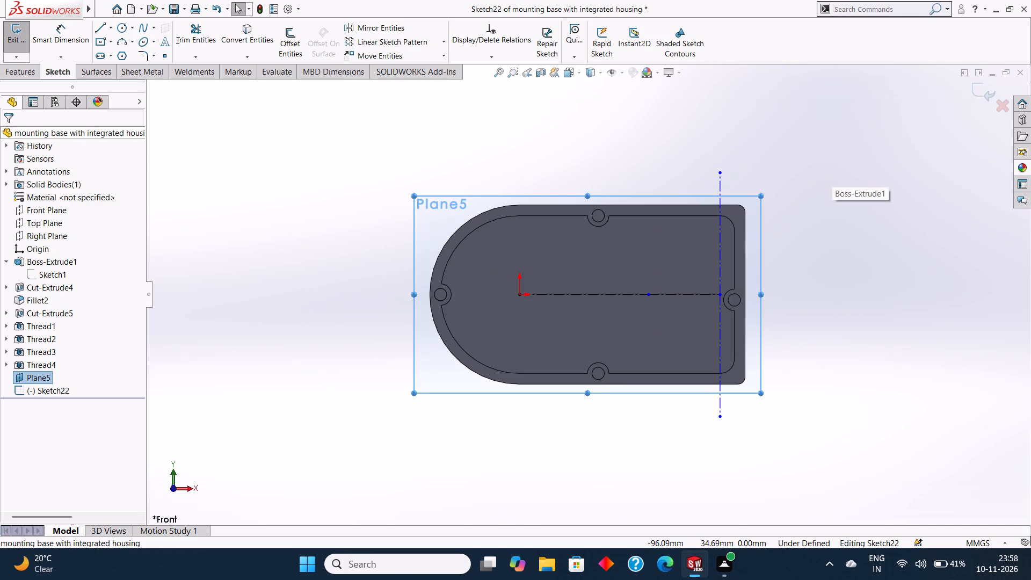
click(124, 28)
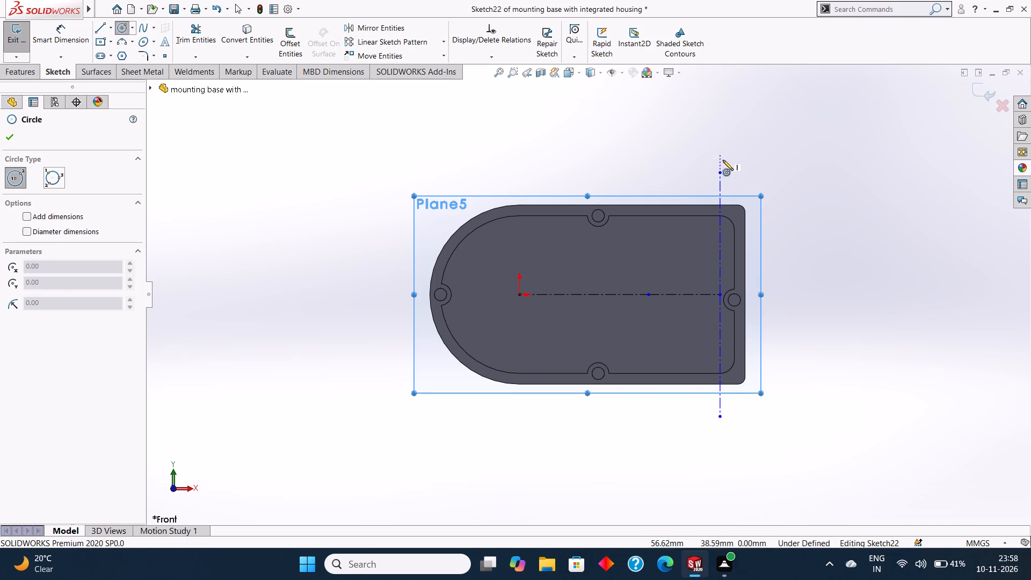
drag(721, 173, 736, 140)
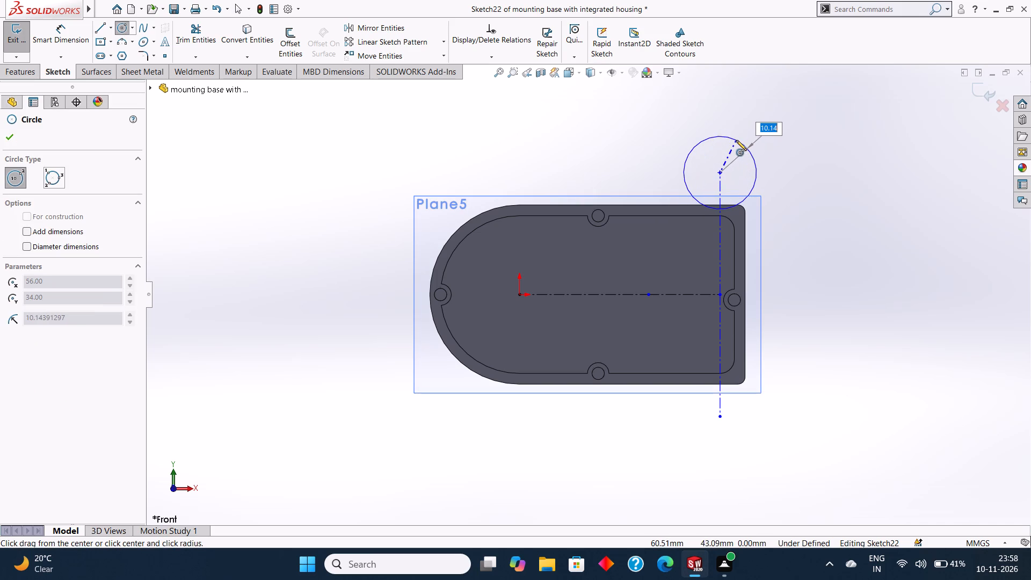
drag(736, 140, 736, 140)
key(BackSpace)
key(7)
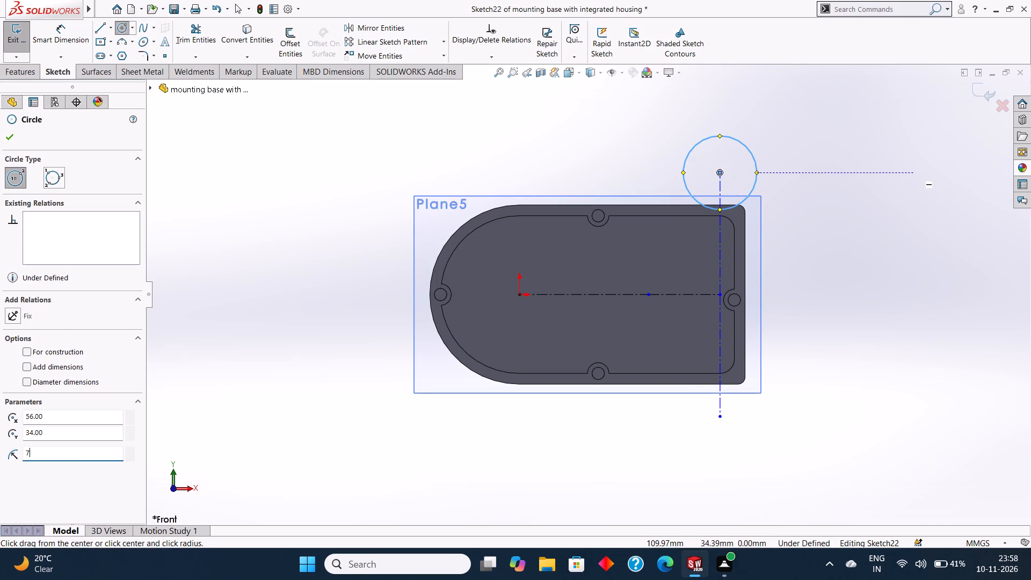
key(Return)
click(8, 134)
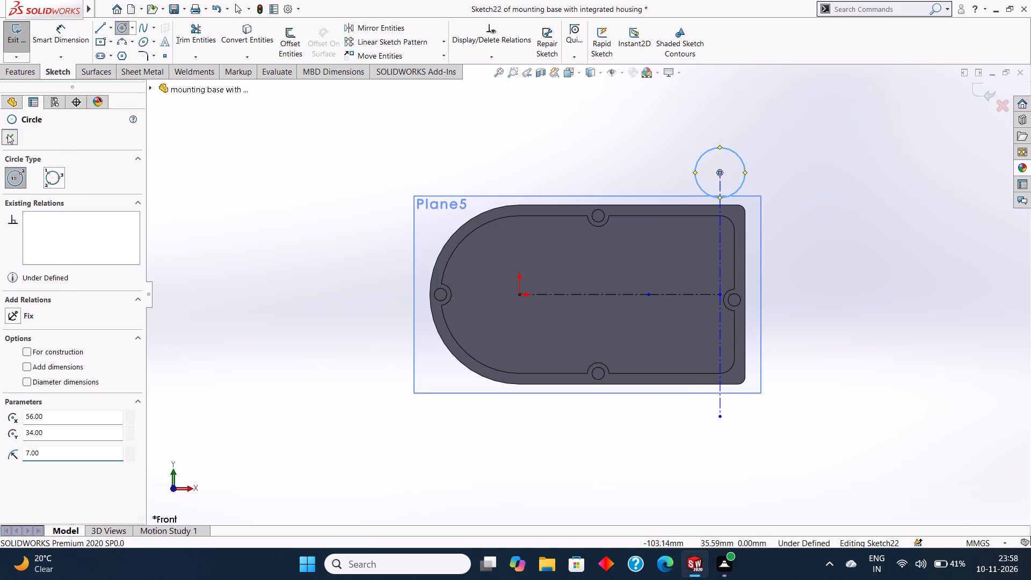
Draw a second circle of radius 7 mm centred on the lower end of the vertical centerline.
click(122, 30)
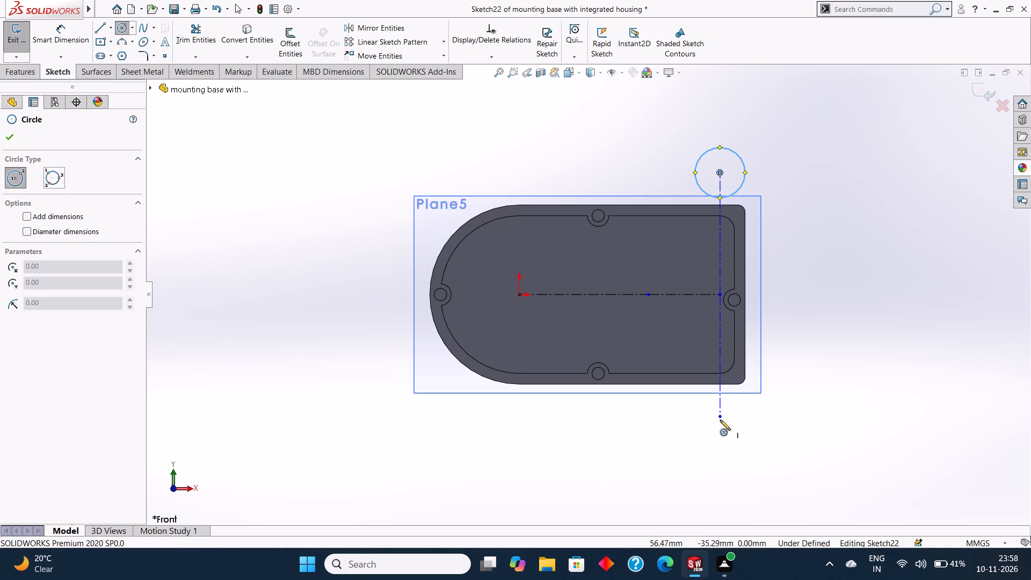
drag(720, 417, 736, 439)
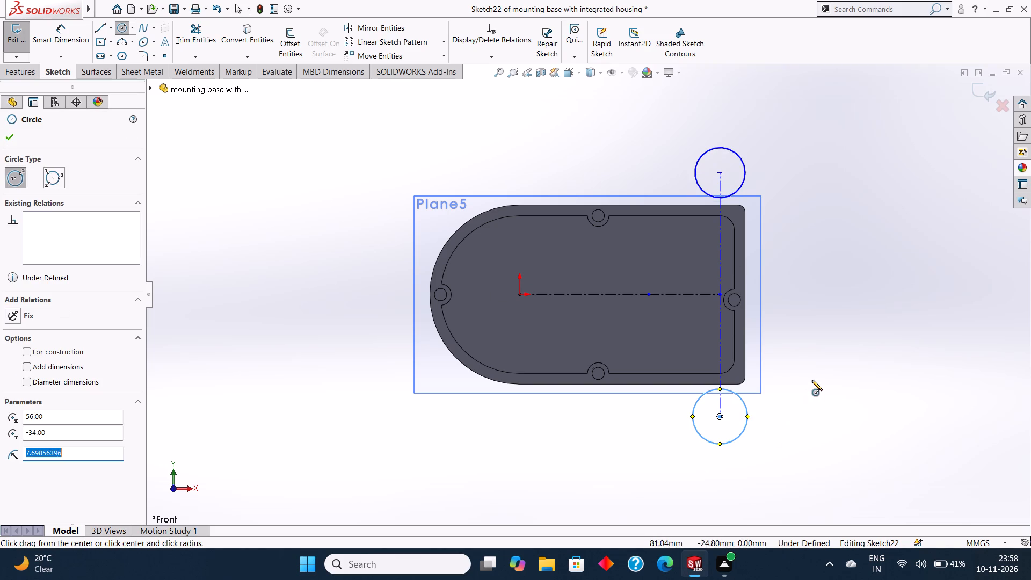
key(BackSpace)
key(7)
key(Return)
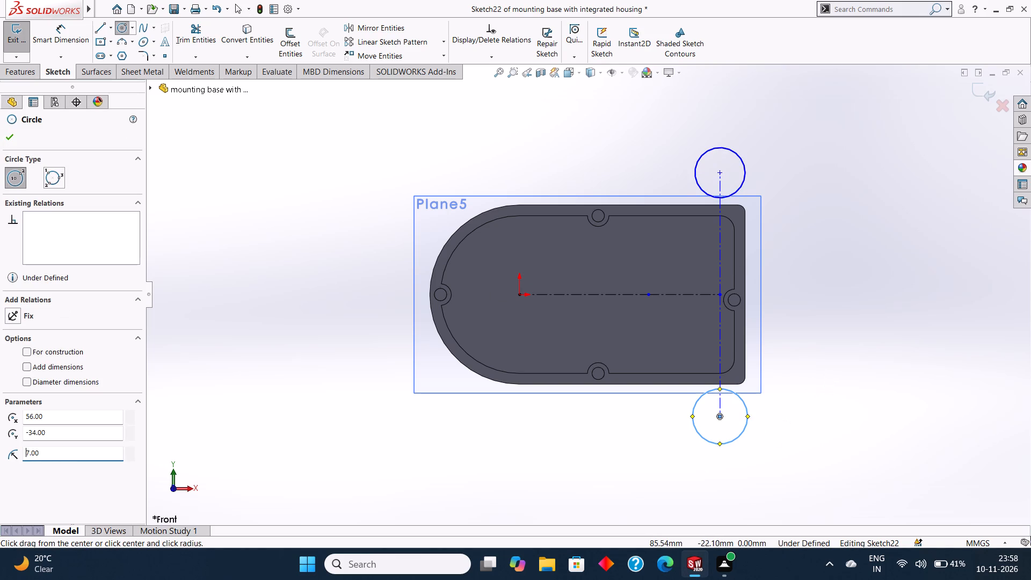
key(Escape)
key(Escape)
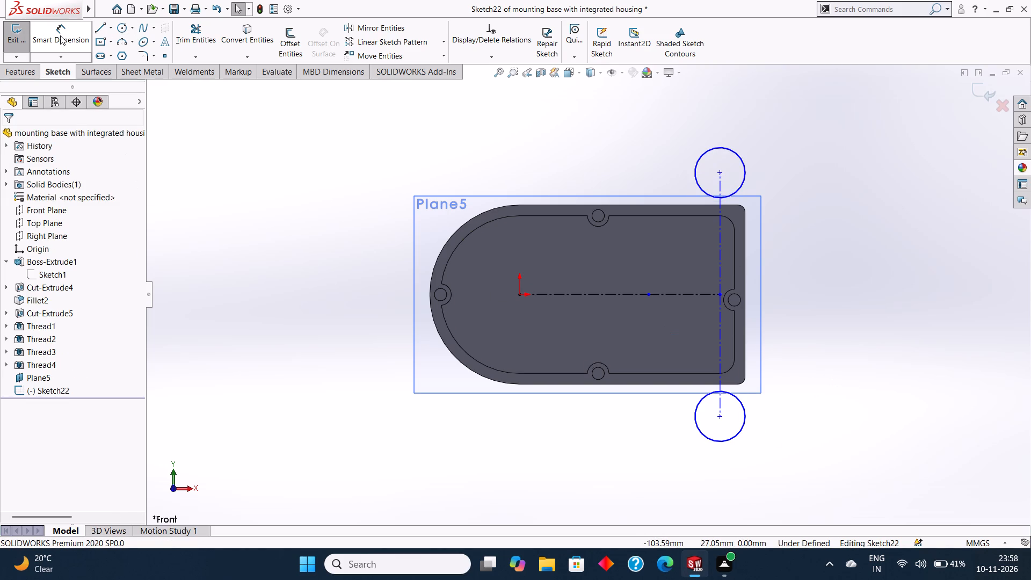
Add diameter dimensions to both the upper and lower ear circles, keeping their drawn sizes.
click(60, 35)
click(715, 147)
click(710, 100)
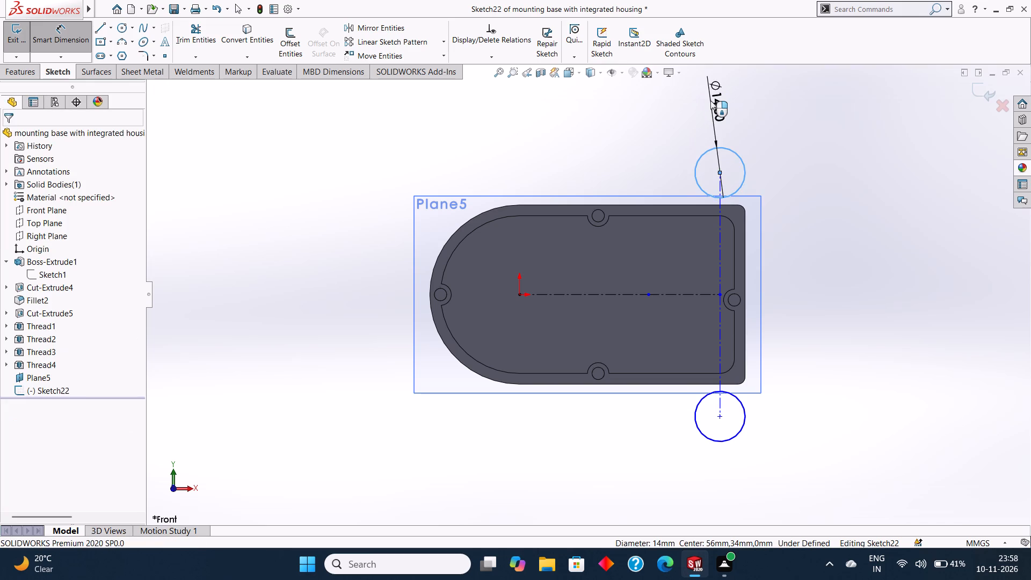
click(665, 84)
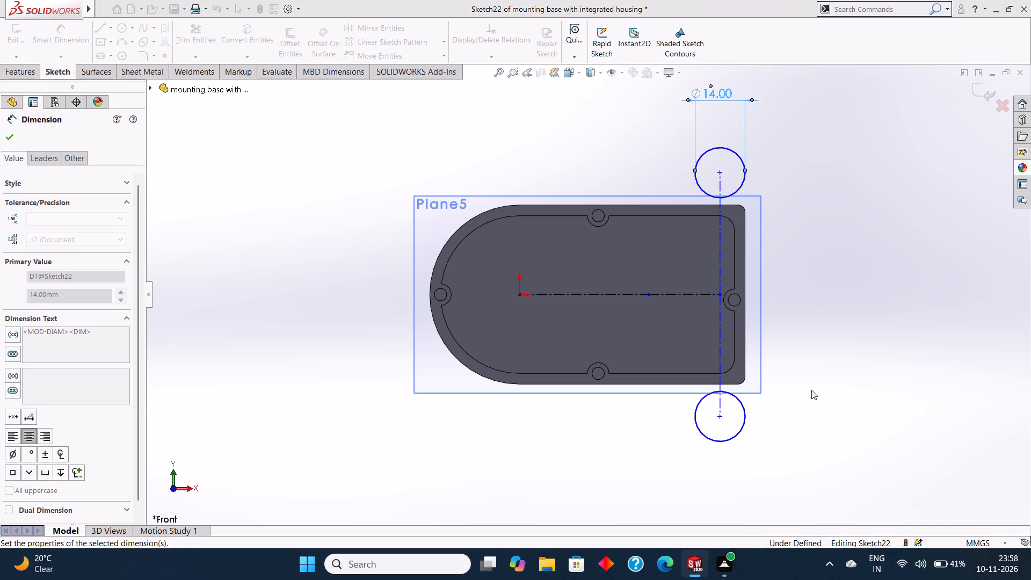
click(745, 412)
click(834, 417)
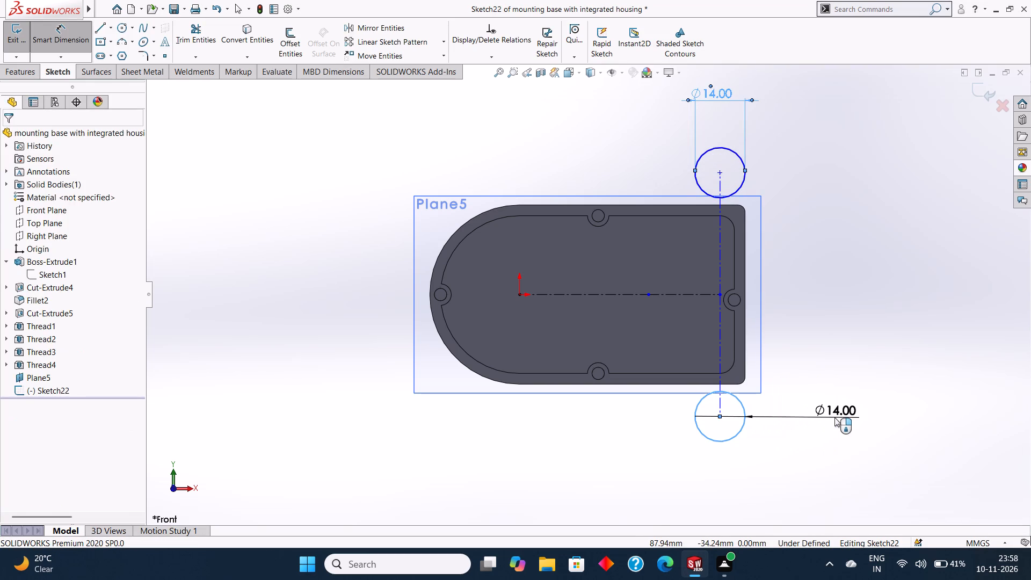
click(790, 398)
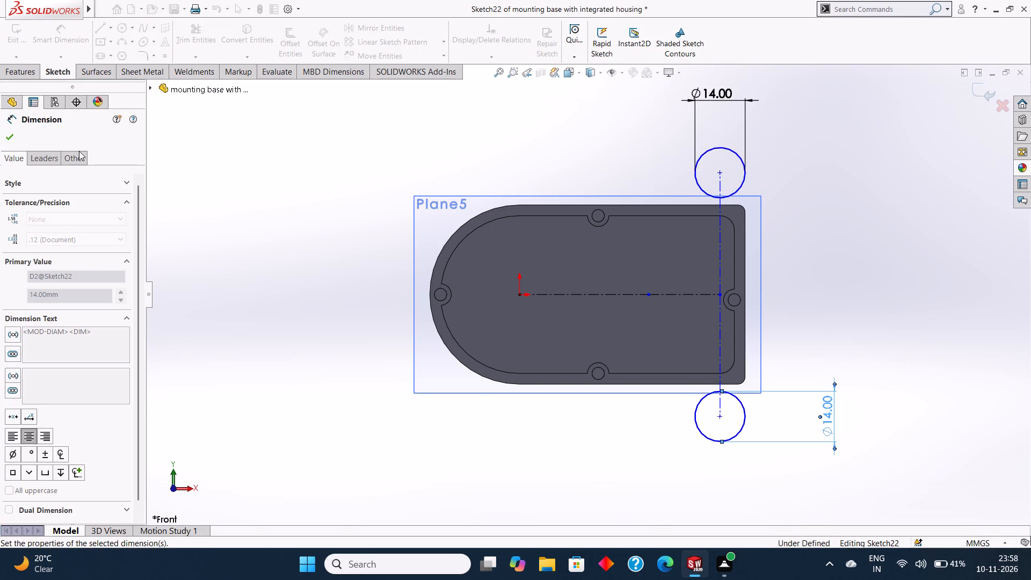
click(10, 135)
Dimension the lengths of the upper and lower vertical centerlines between the horizontal centerline and the circle centres.
click(56, 33)
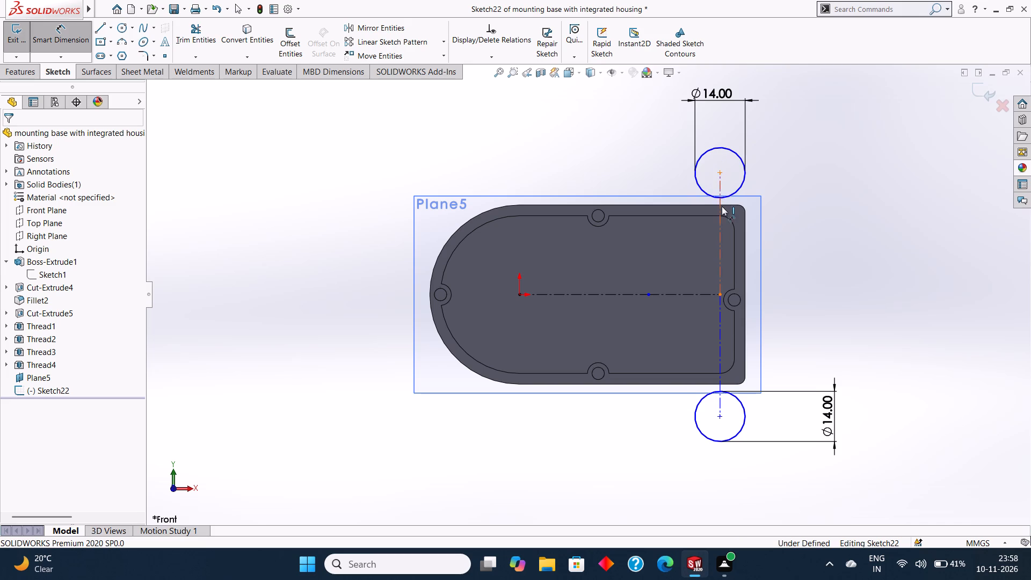
click(723, 209)
click(855, 210)
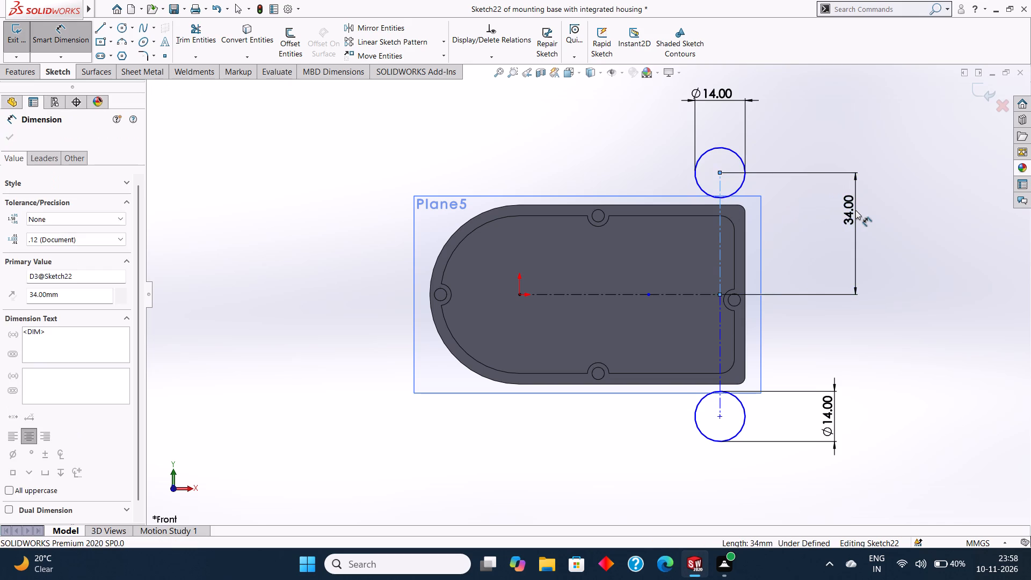
click(804, 198)
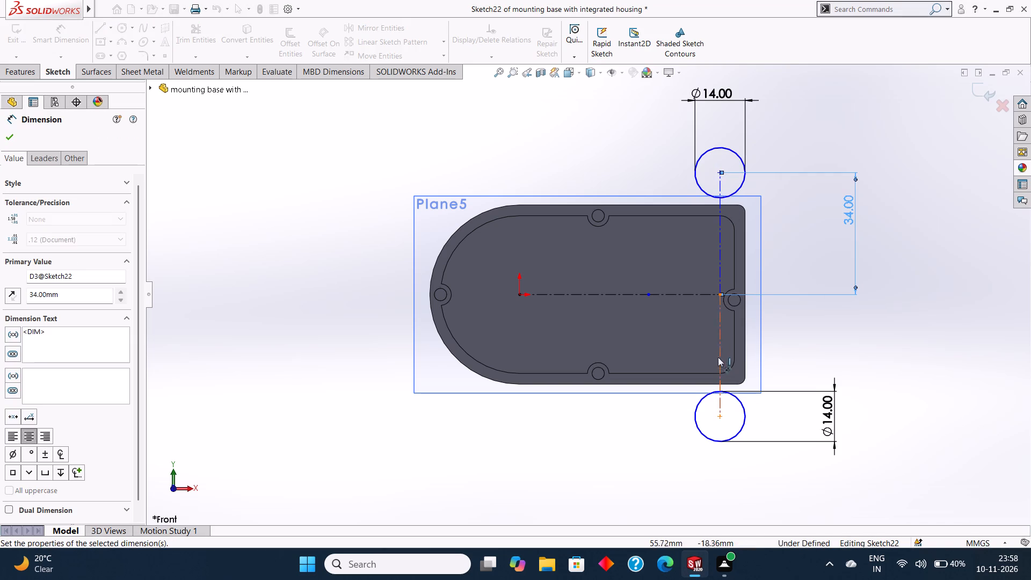
click(720, 332)
click(878, 327)
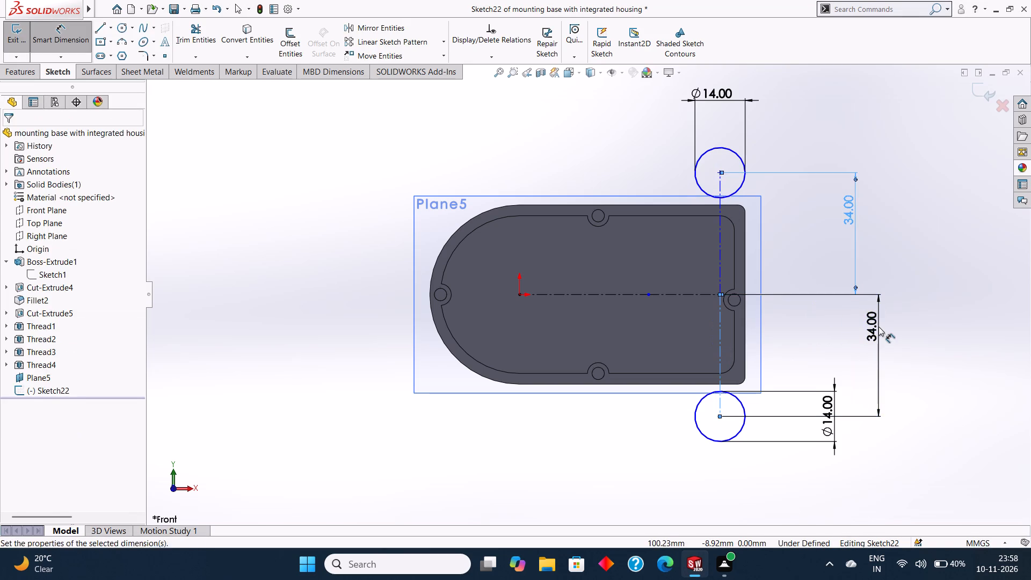
click(829, 310)
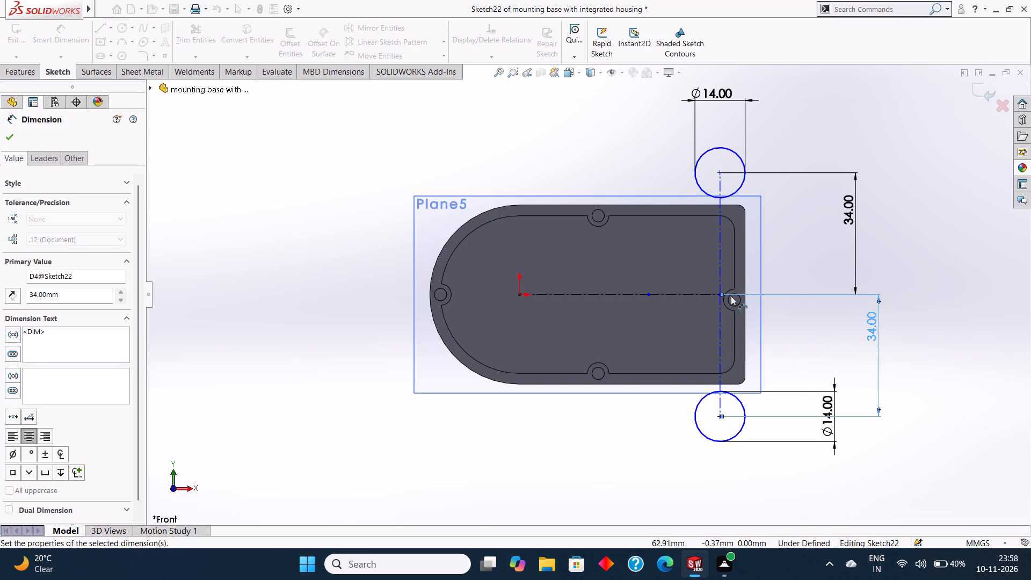
Dimension the horizontal distance from the origin to the centre of the upper circle.
click(519, 294)
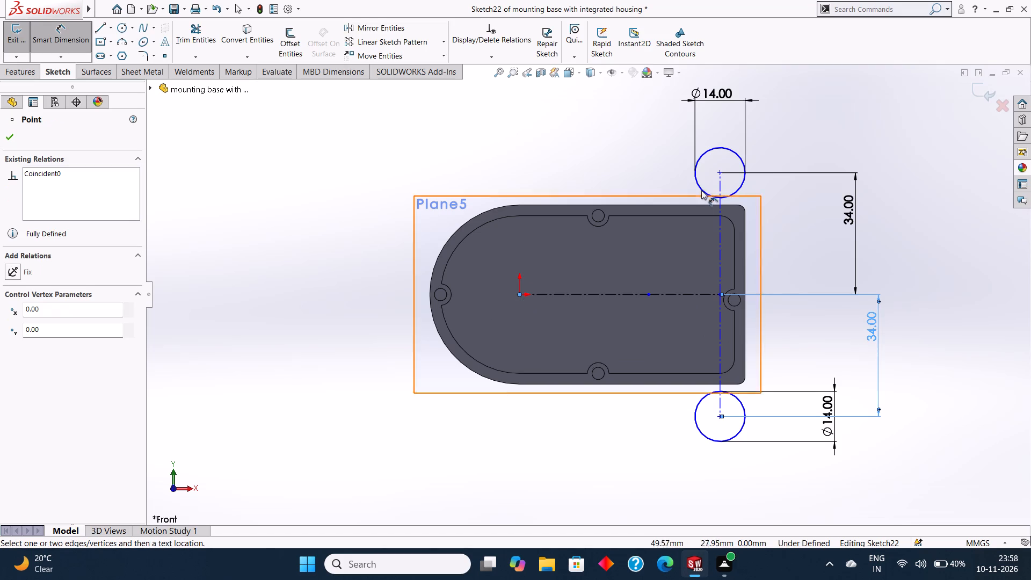
click(722, 172)
click(646, 122)
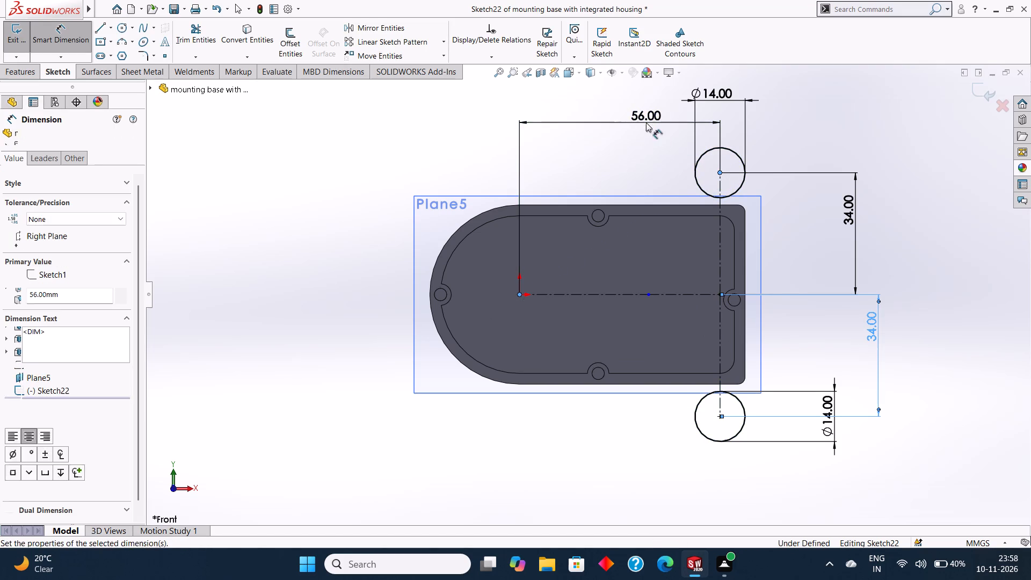
click(602, 105)
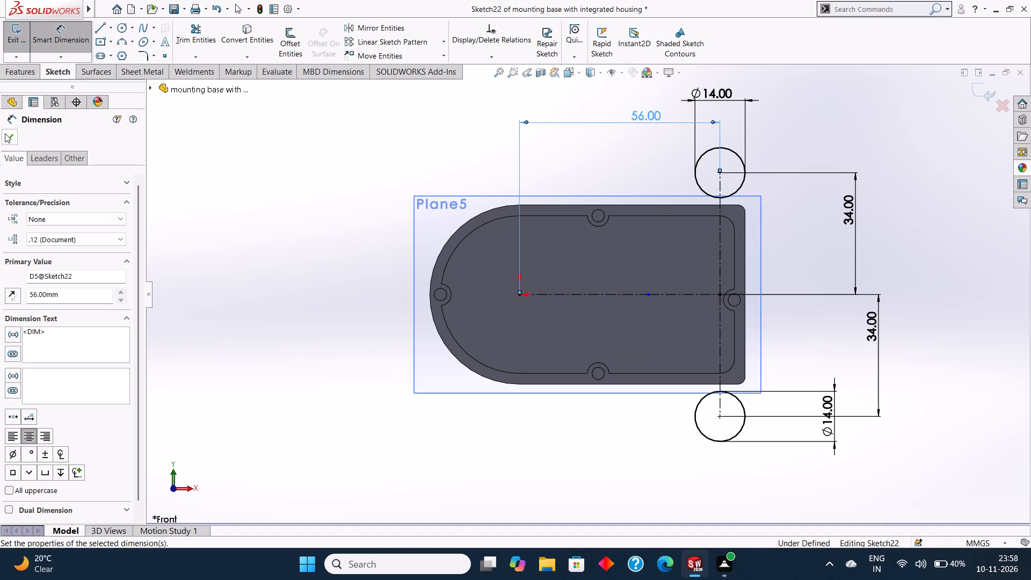
click(5, 133)
scroll(711, 219, up, 2)
scroll(760, 224, up, 2)
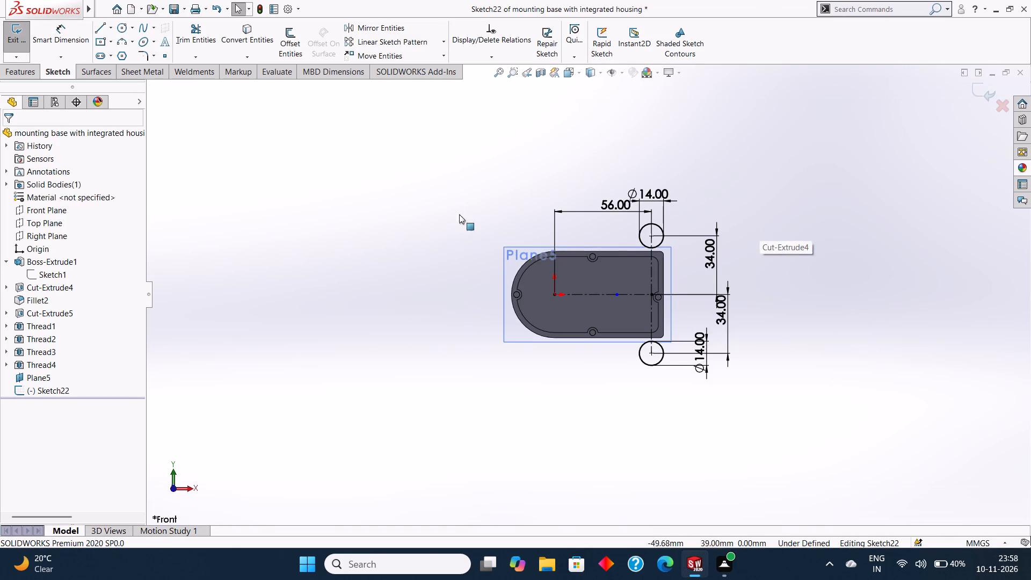
Draw a circle of radius 8 mm above the housing's upper edge, beside the upper ear circle on its origin side.
click(122, 27)
scroll(700, 228, down, 6)
scroll(563, 282, up, 3)
scroll(524, 283, down, 7)
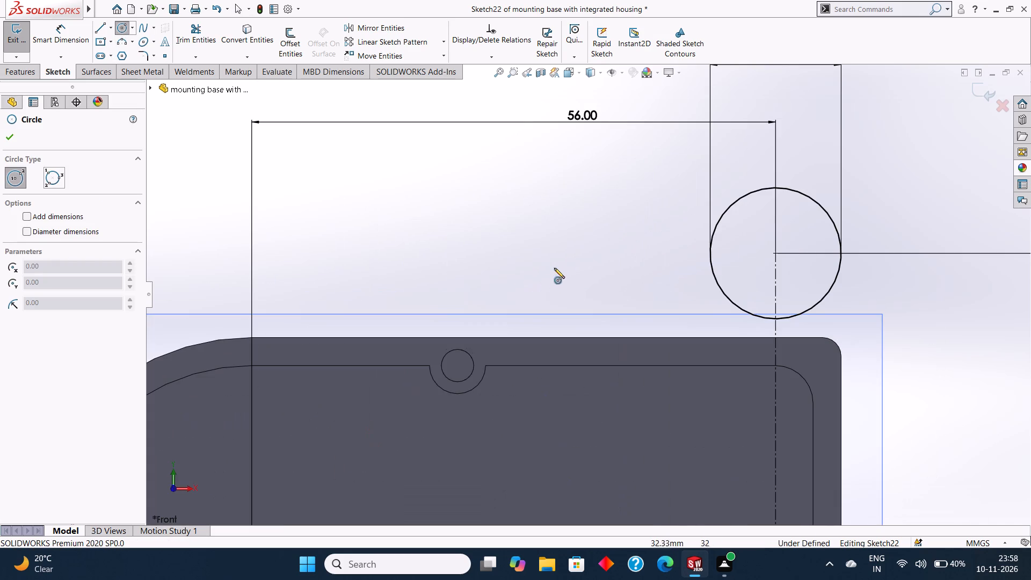
drag(577, 239, 609, 274)
key(BackSpace)
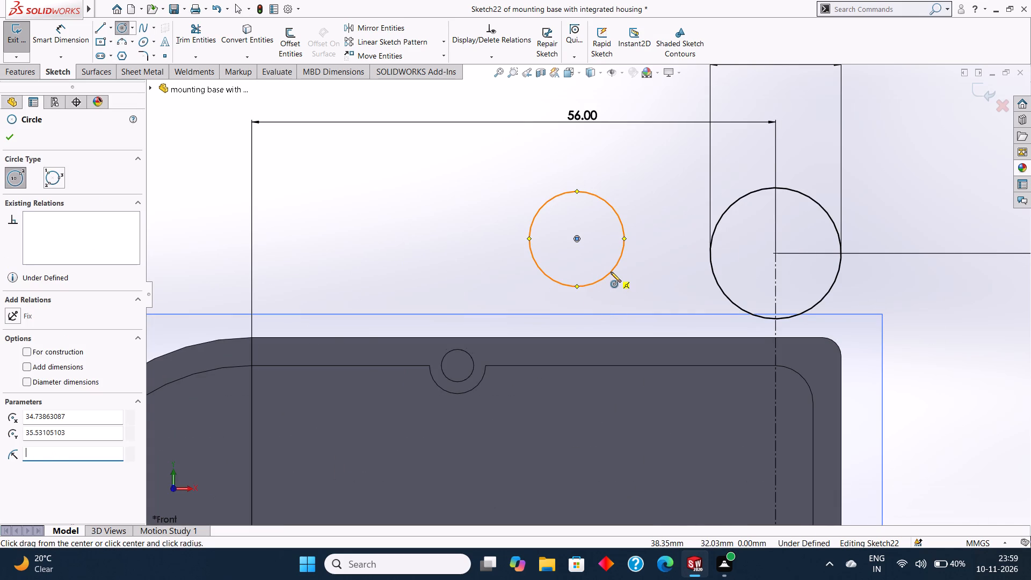
key(8)
key(Return)
key(Escape)
key(Escape)
key(Escape)
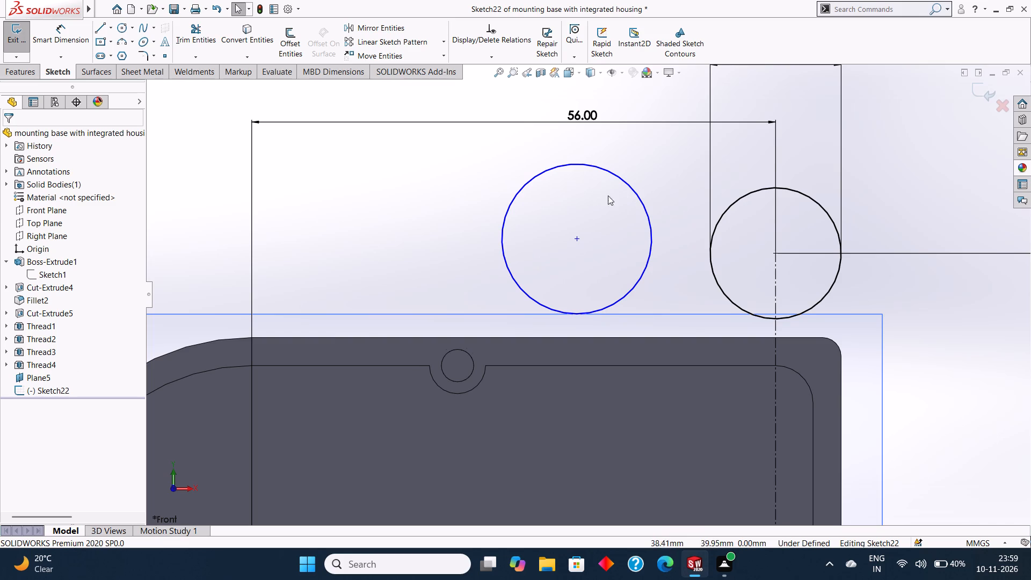
Make the radius 8 mm circle tangent to the upper ear circle.
click(593, 168)
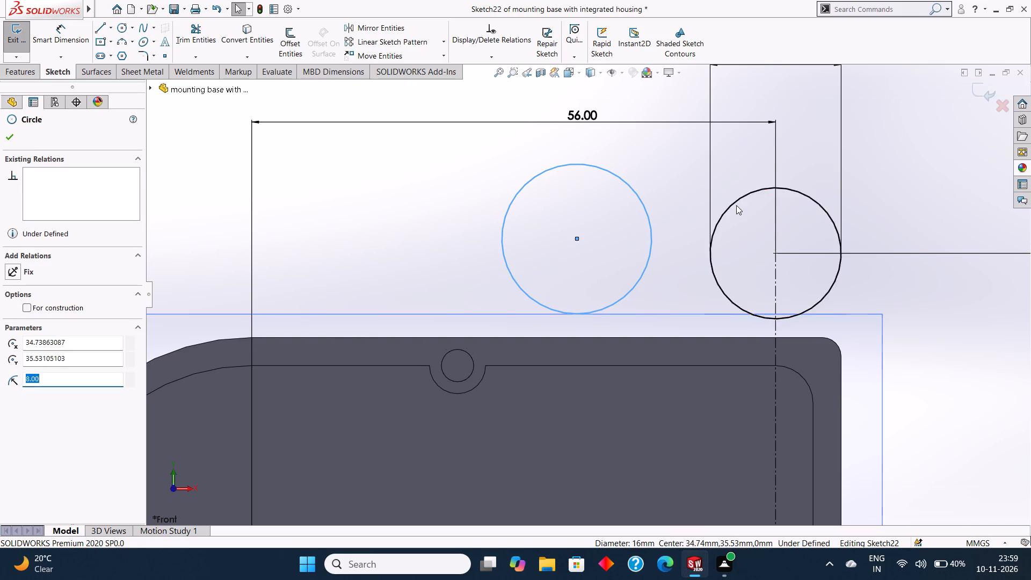
ctrl+click(736, 204)
click(37, 343)
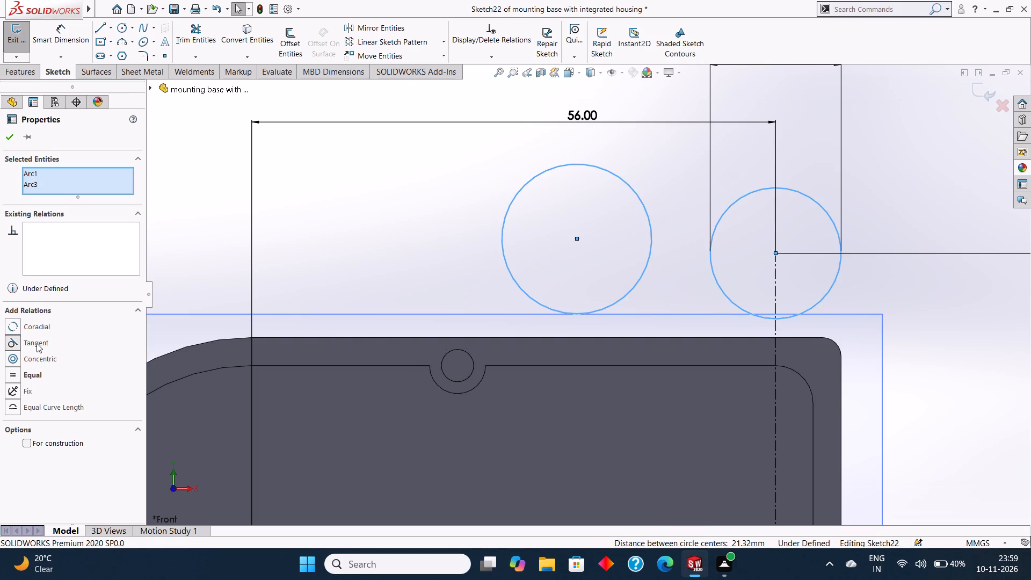
click(10, 143)
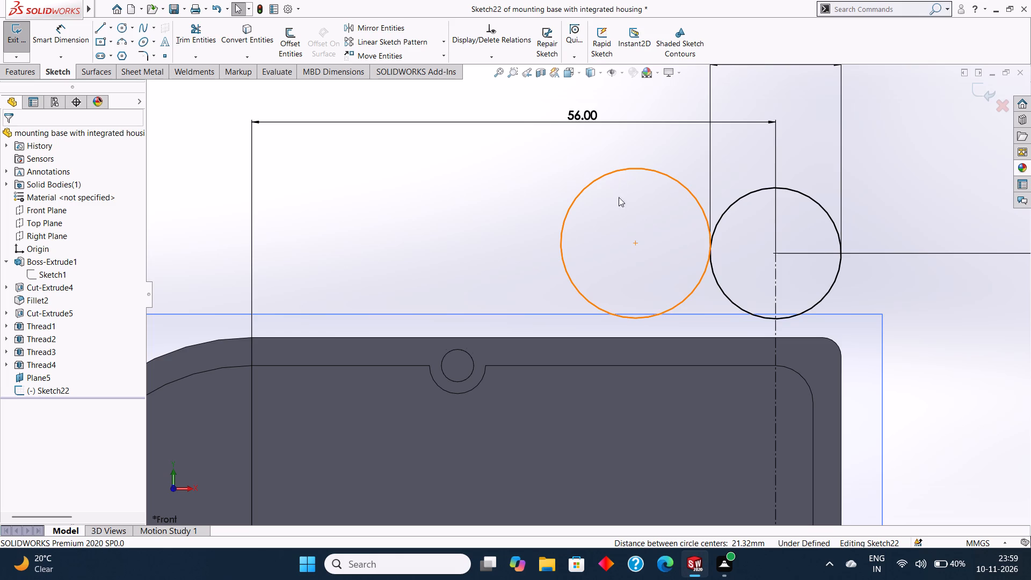
key(Escape)
key(Escape)
Draw a horizontal line about 64 mm long along the housing's upper straight edge, starting at its junction with the rounded end.
scroll(726, 270, up, 5)
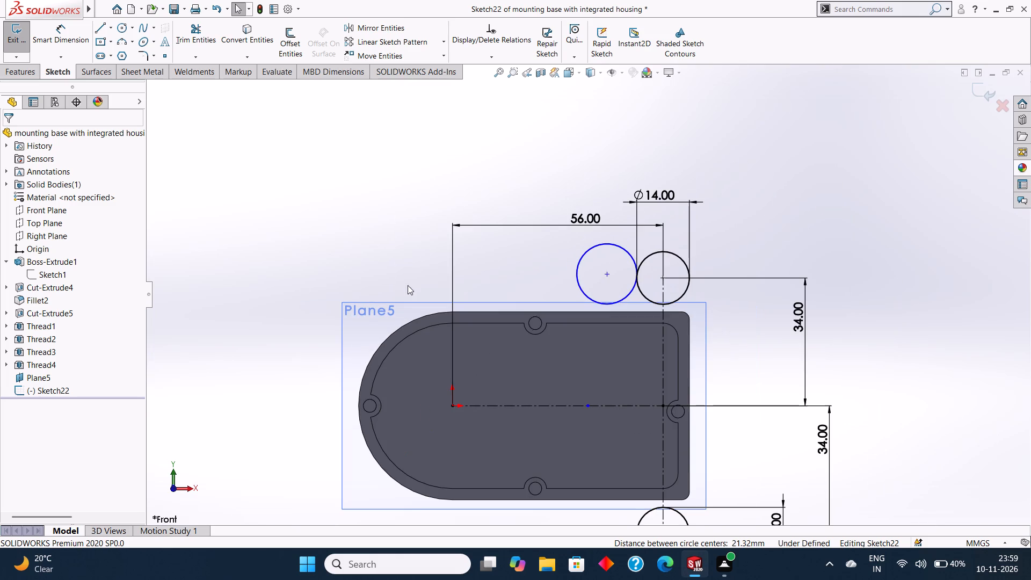
click(98, 28)
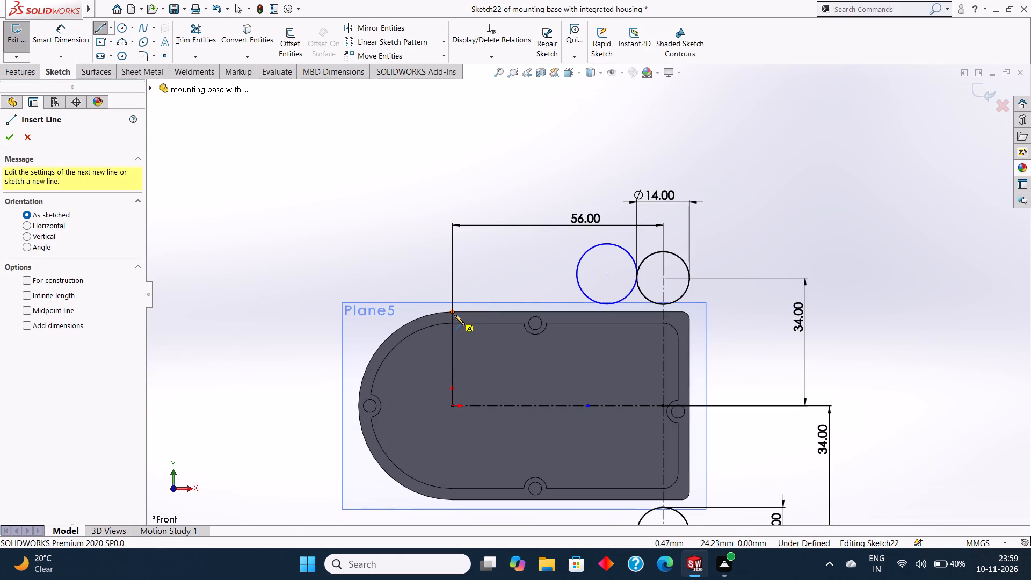
click(454, 311)
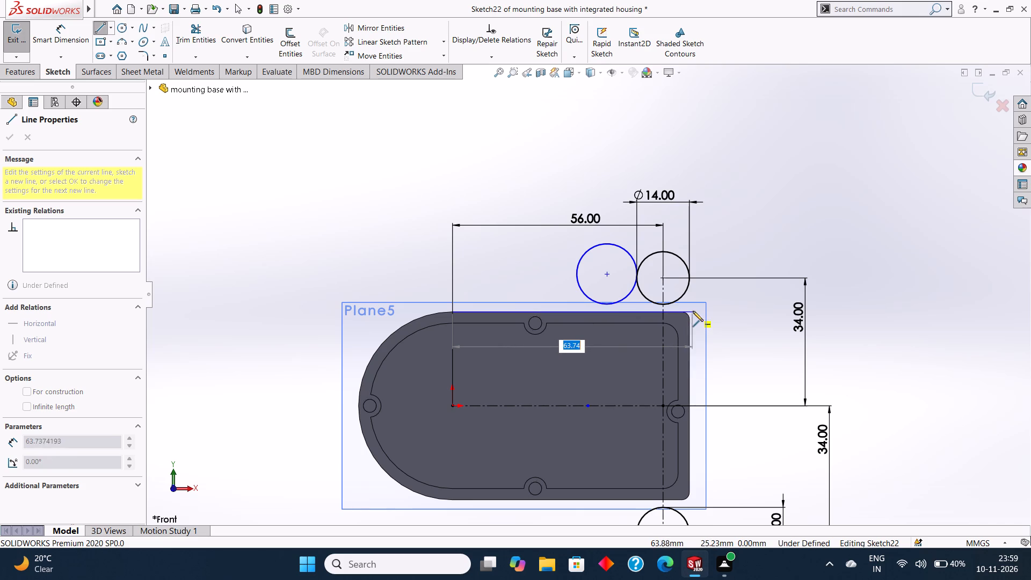
click(695, 311)
key(Escape)
key(Escape)
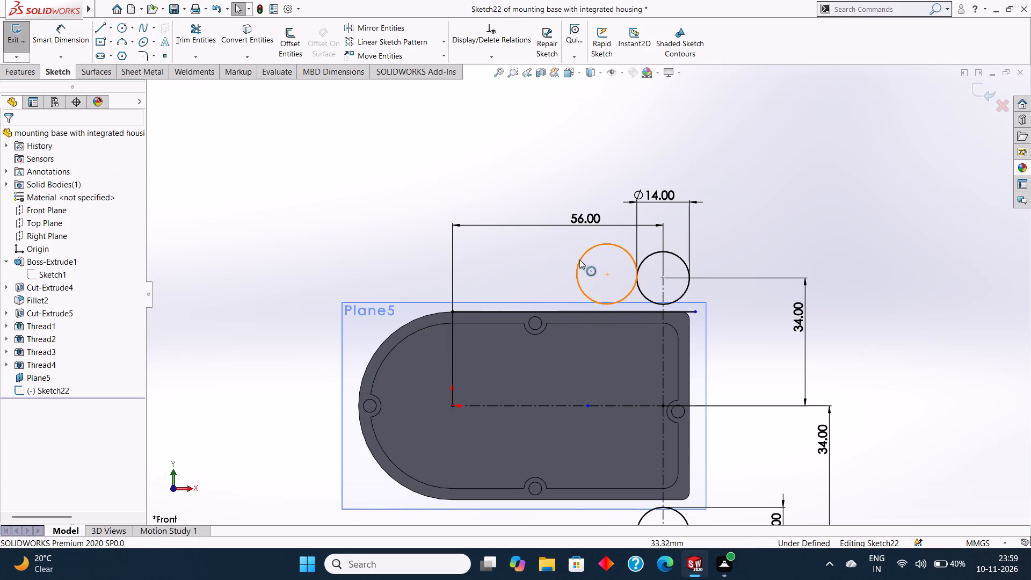
Make the radius 8 mm circle tangent to the horizontal line on the housing's upper edge.
click(590, 250)
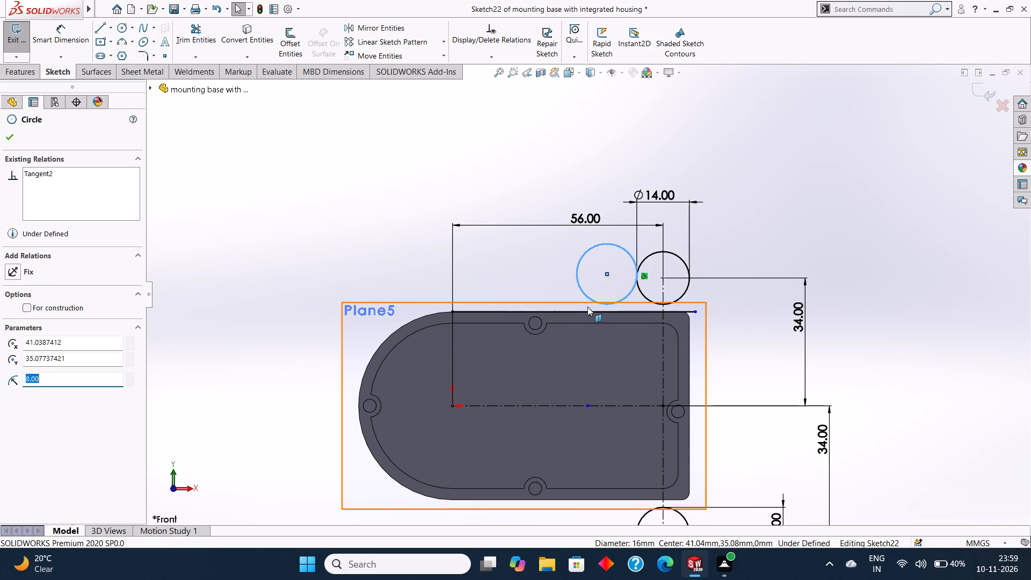
ctrl+click(589, 310)
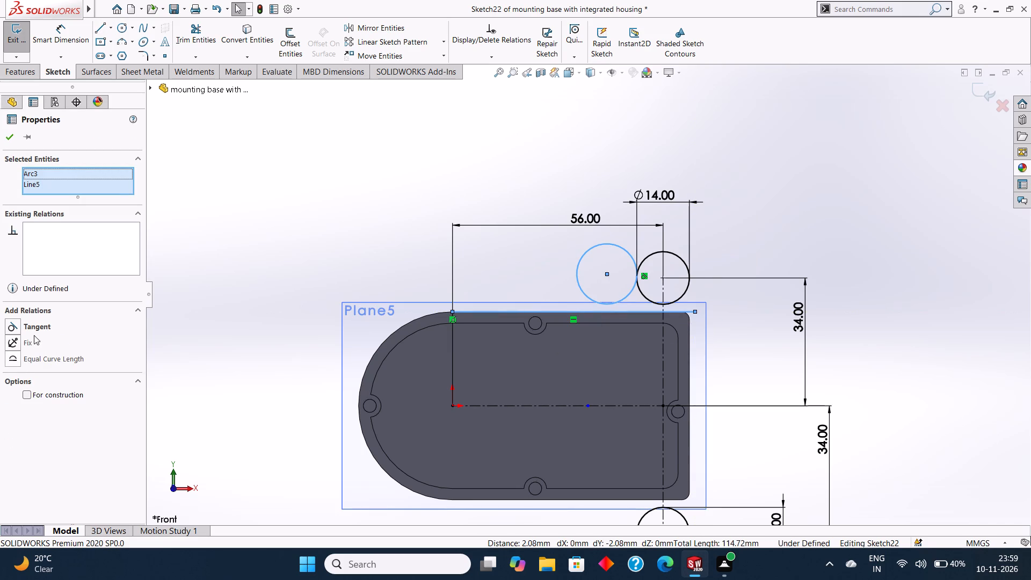
click(36, 328)
click(8, 132)
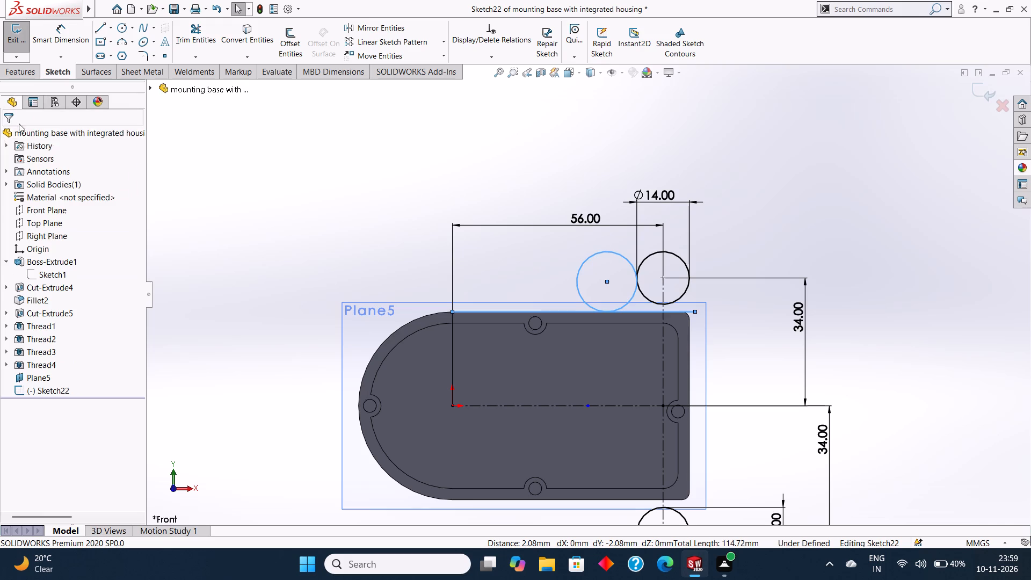
Trim the radius 8 mm circle down to the blend arc between the upper ear circle and the horizontal line.
click(203, 33)
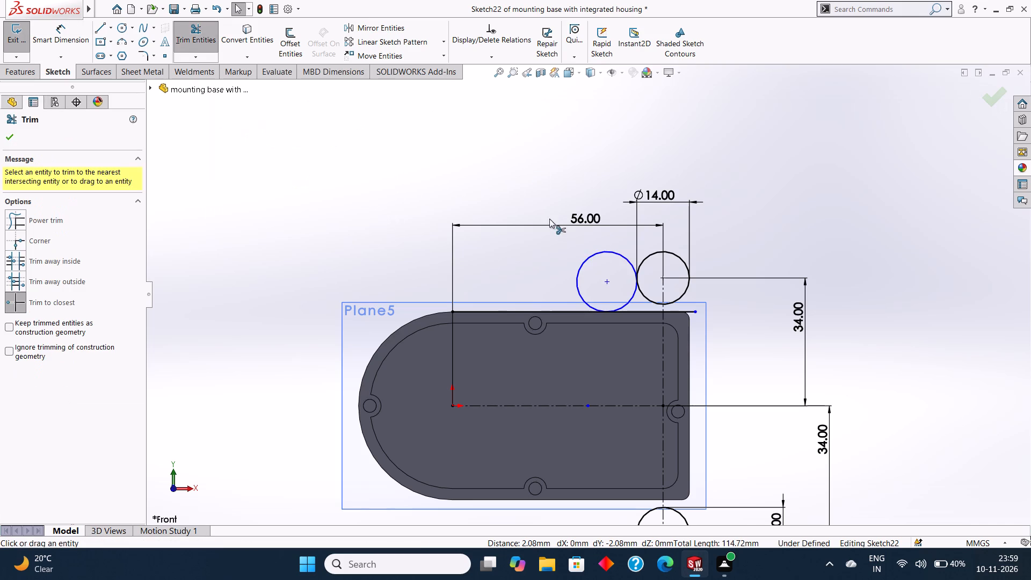
click(598, 251)
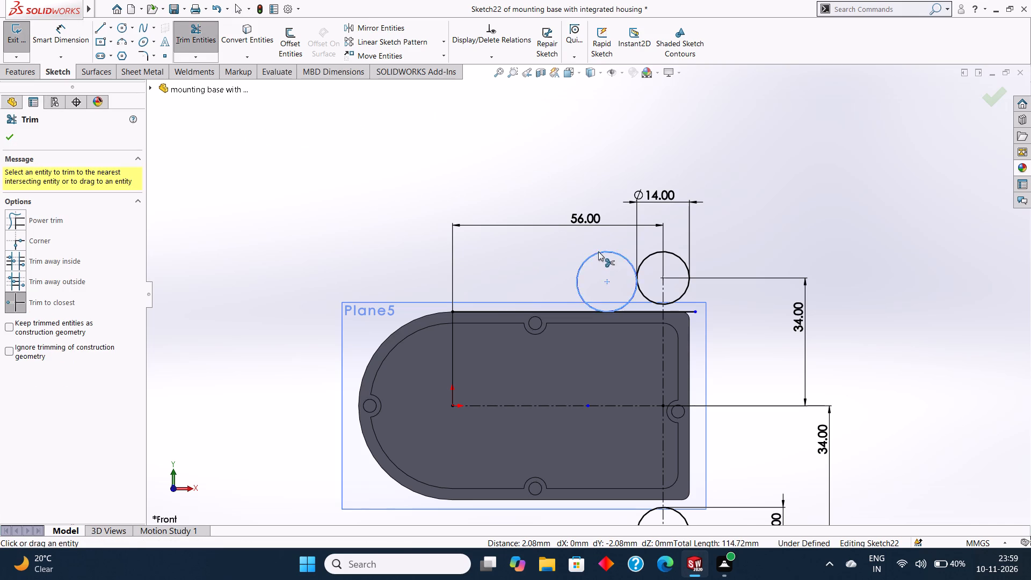
click(16, 132)
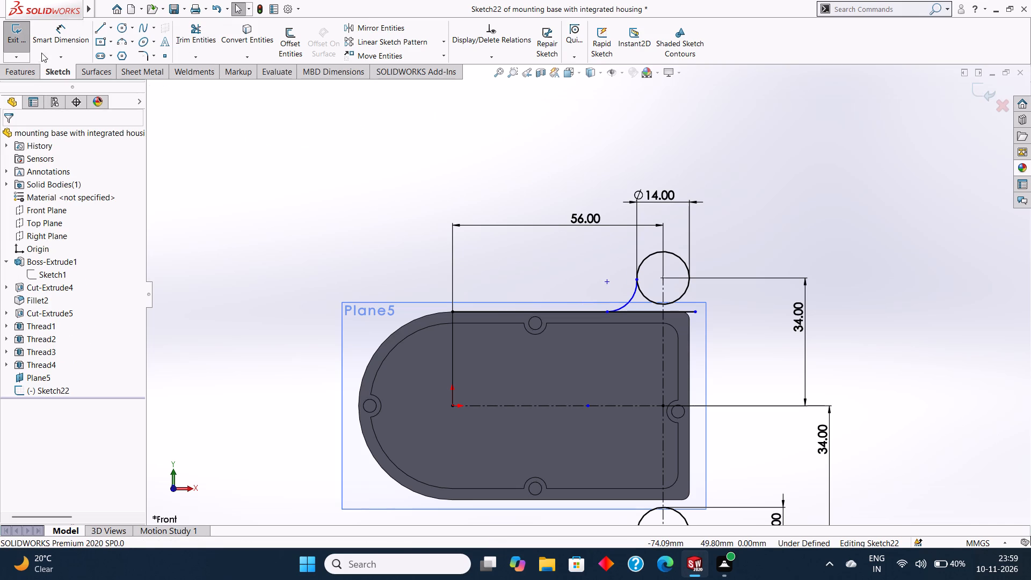
Dimension the blend arc's radius, keeping its 8 mm size.
click(46, 37)
click(631, 298)
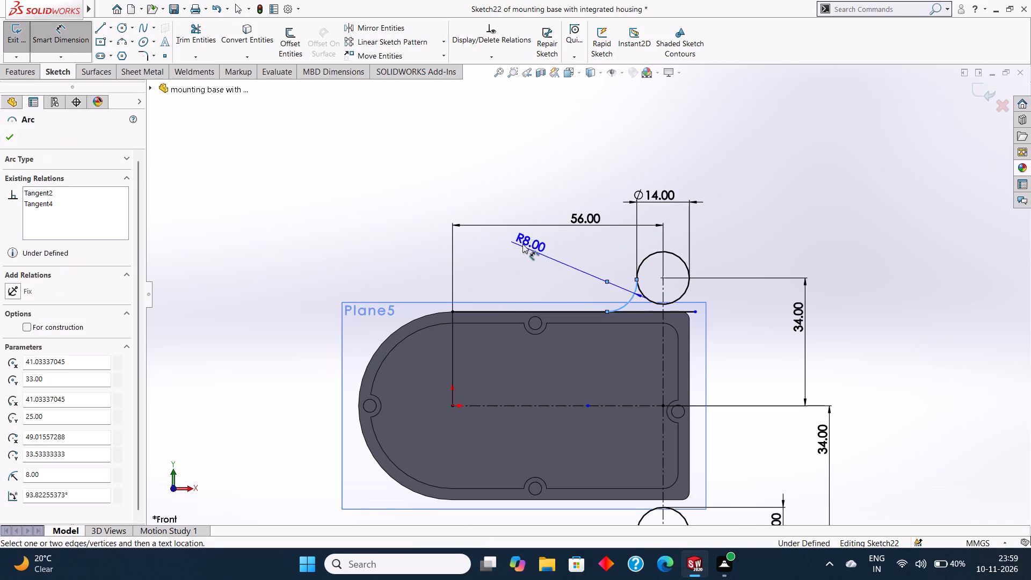
click(522, 242)
click(474, 222)
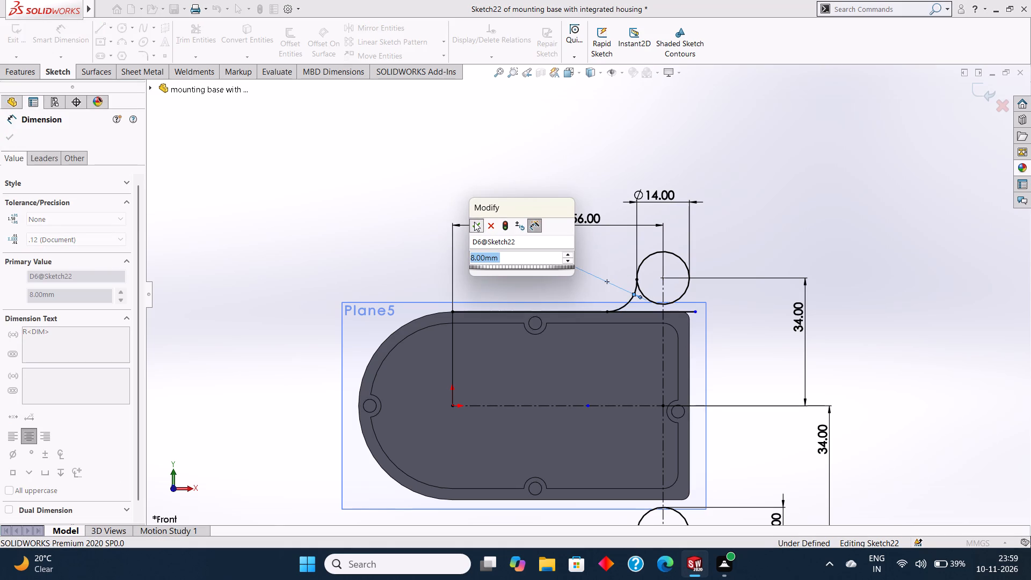
click(6, 130)
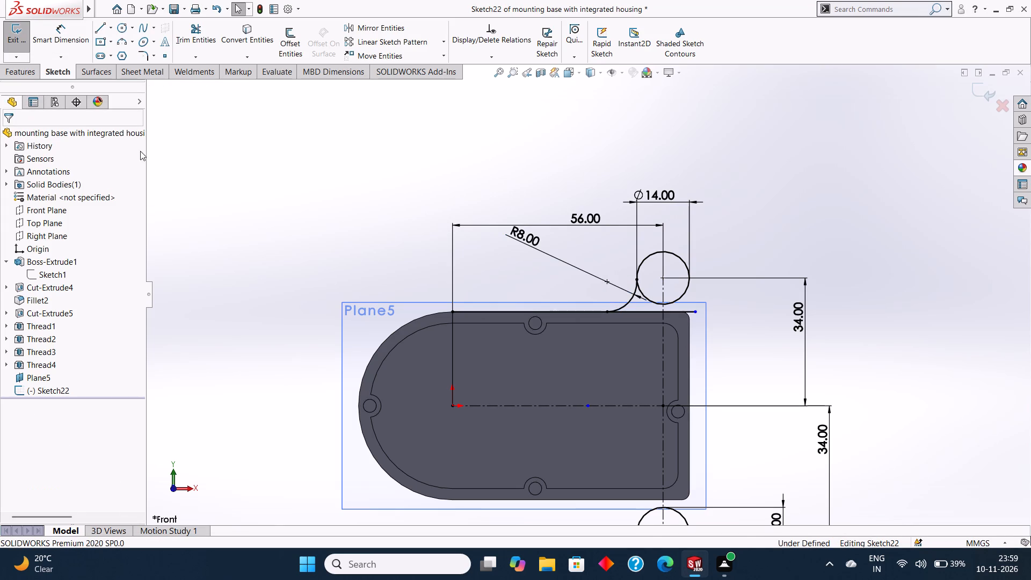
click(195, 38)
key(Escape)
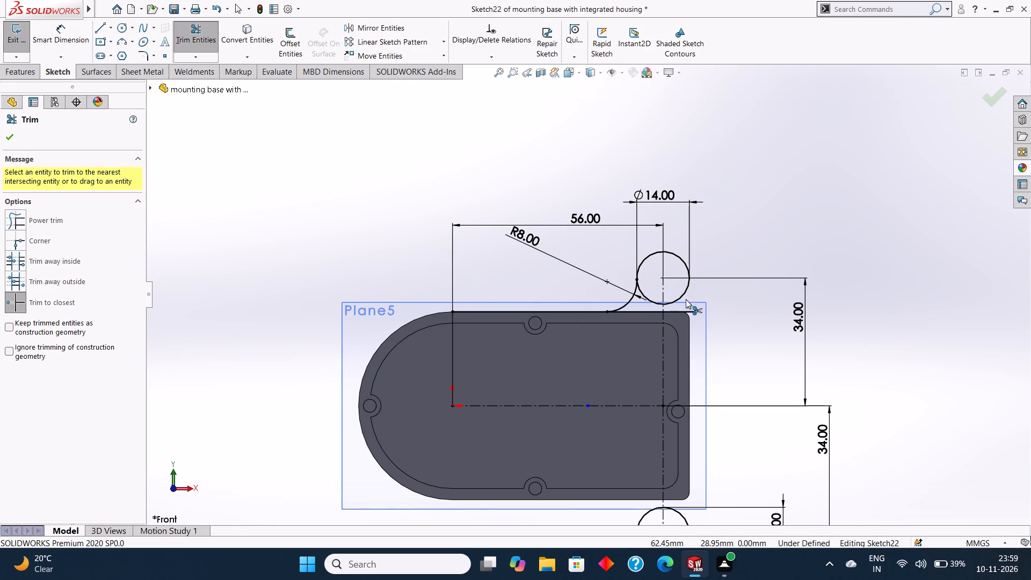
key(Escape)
Draw an 11 mm vertical line from the upper ear circle's outer quadrant down to the lower end of the housing's rounded corner.
click(99, 28)
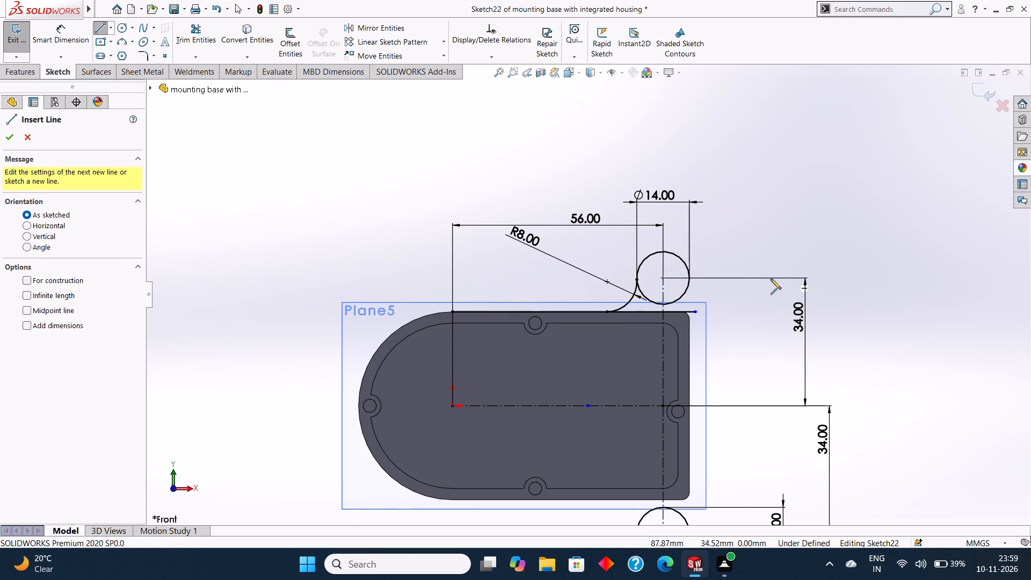
scroll(748, 284, down, 1)
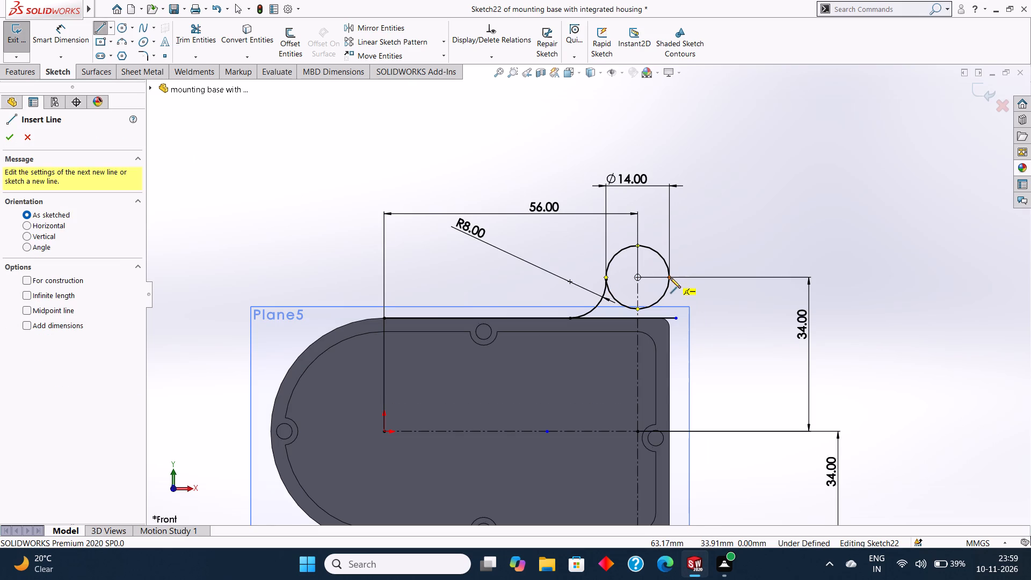
click(670, 278)
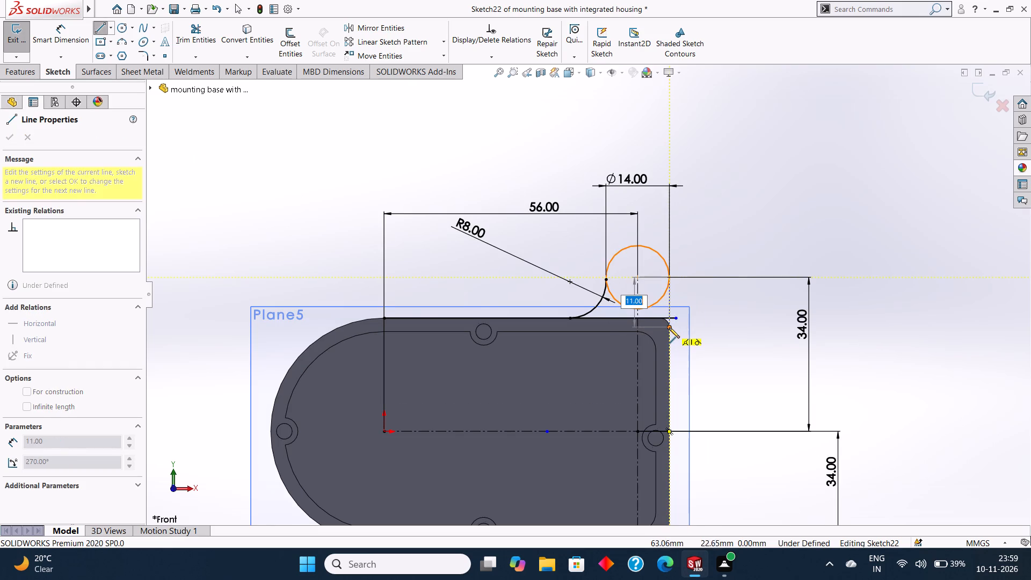
click(669, 326)
key(Escape)
key(Escape)
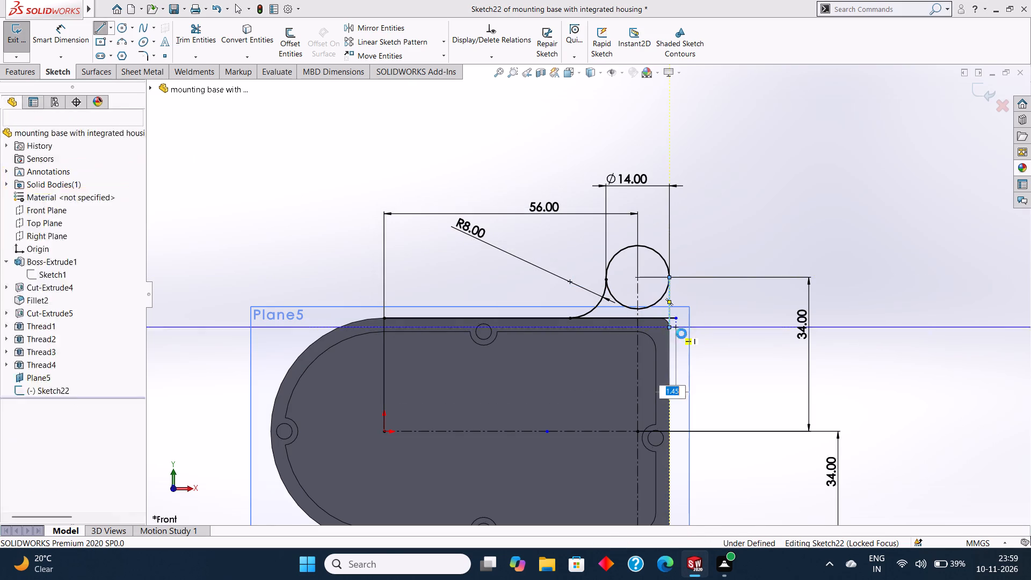
key(Escape)
Trim the horizontal line back to the vertical centerline, removing the end beyond the vertical line and the segment next to it.
scroll(664, 325, down, 3)
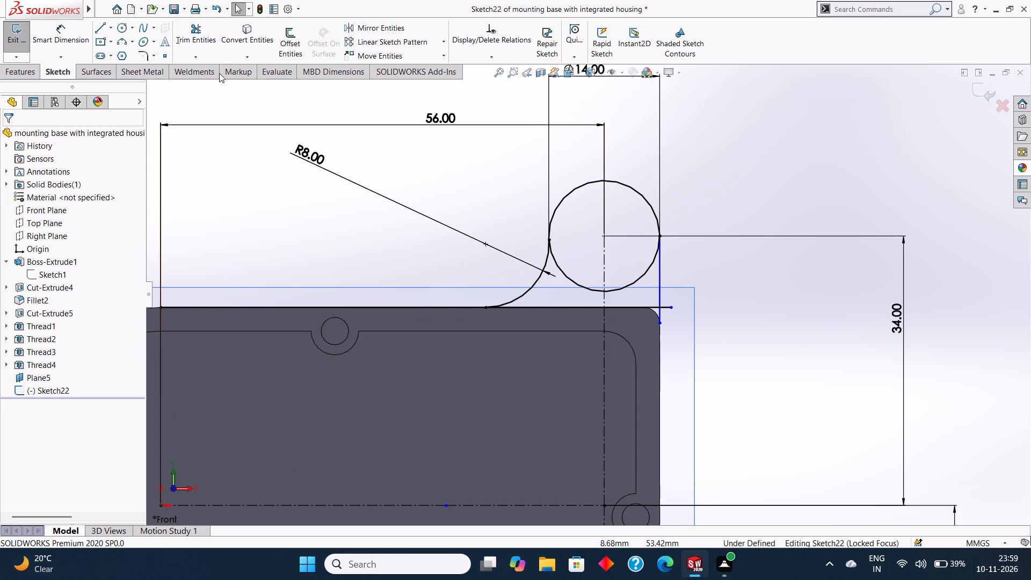
click(193, 27)
scroll(671, 272, down, 3)
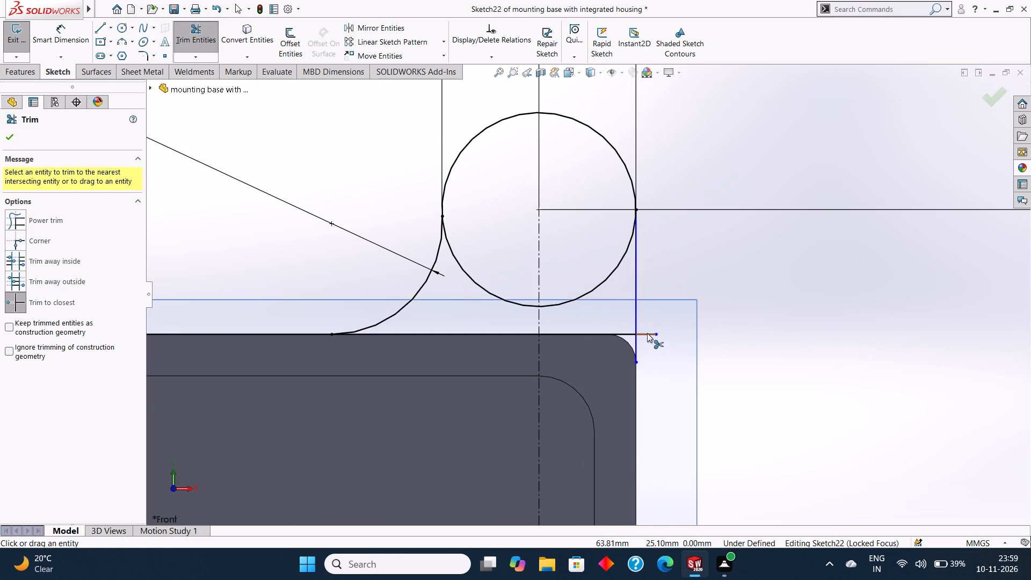
click(647, 333)
click(626, 332)
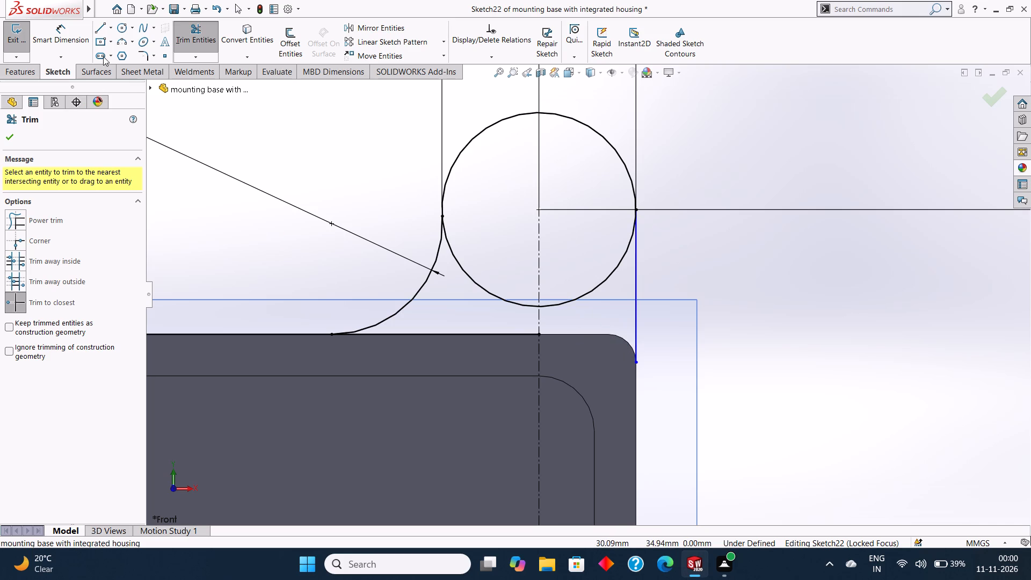
Draw a 5 mm horizontal line from the vertical centerline along the housing's upper edge to the start of its rounded corner.
click(101, 27)
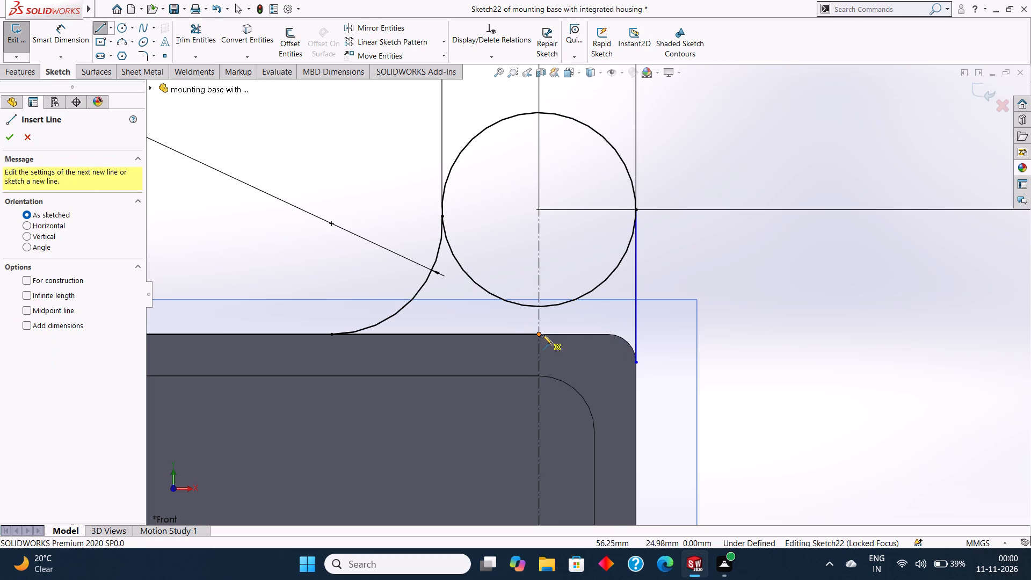
click(540, 333)
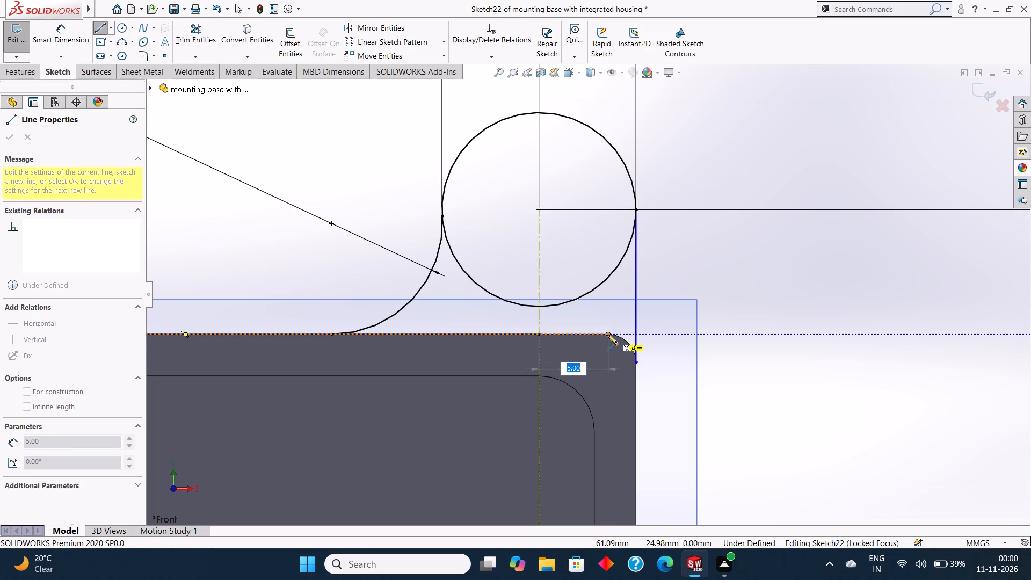
click(606, 335)
key(Escape)
key(Escape)
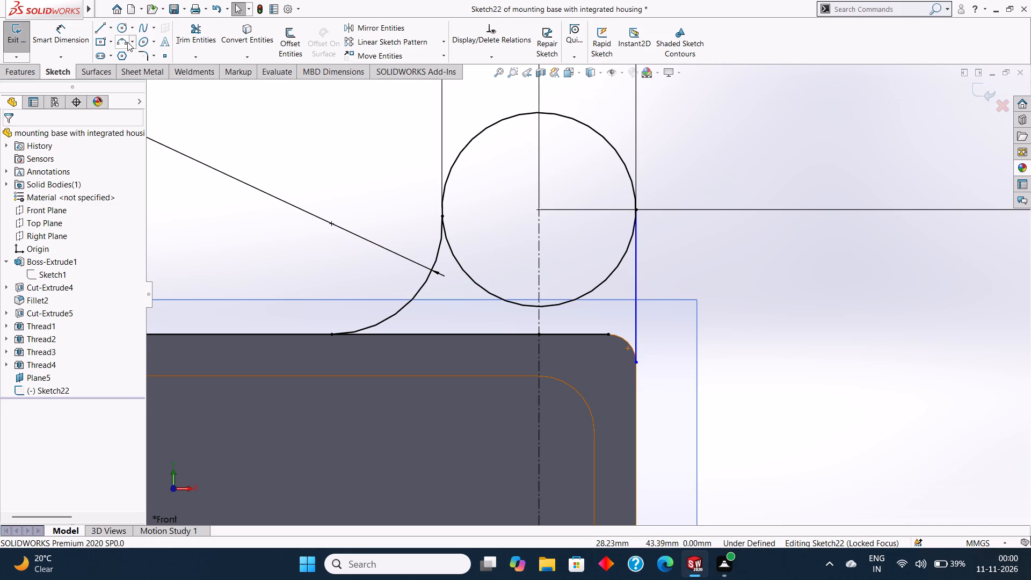
Draw a three-point arc of radius 2 mm along the housing's rounded corner, joining the horizontal line to the vertical line's lower end.
click(118, 39)
click(608, 334)
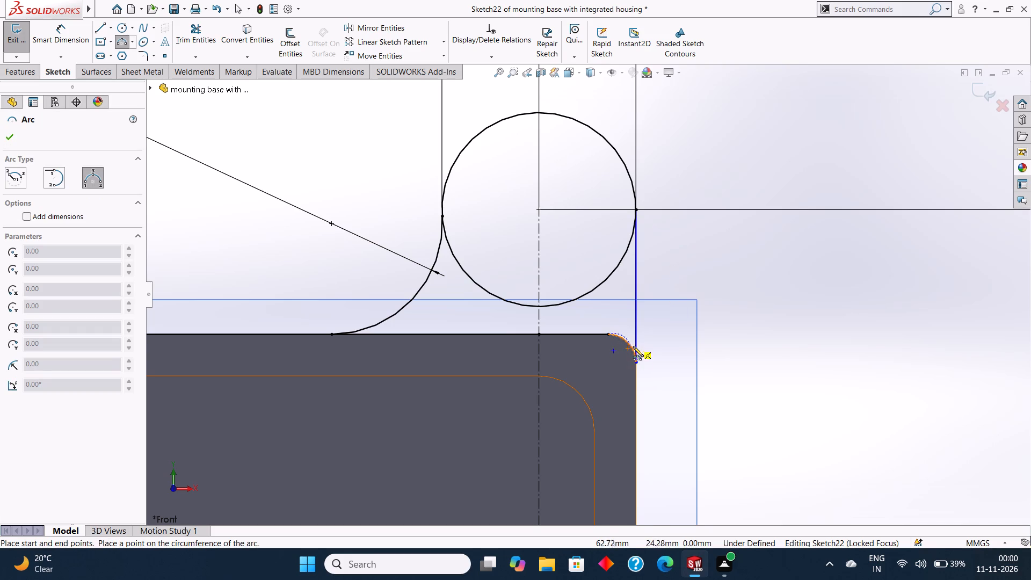
click(636, 363)
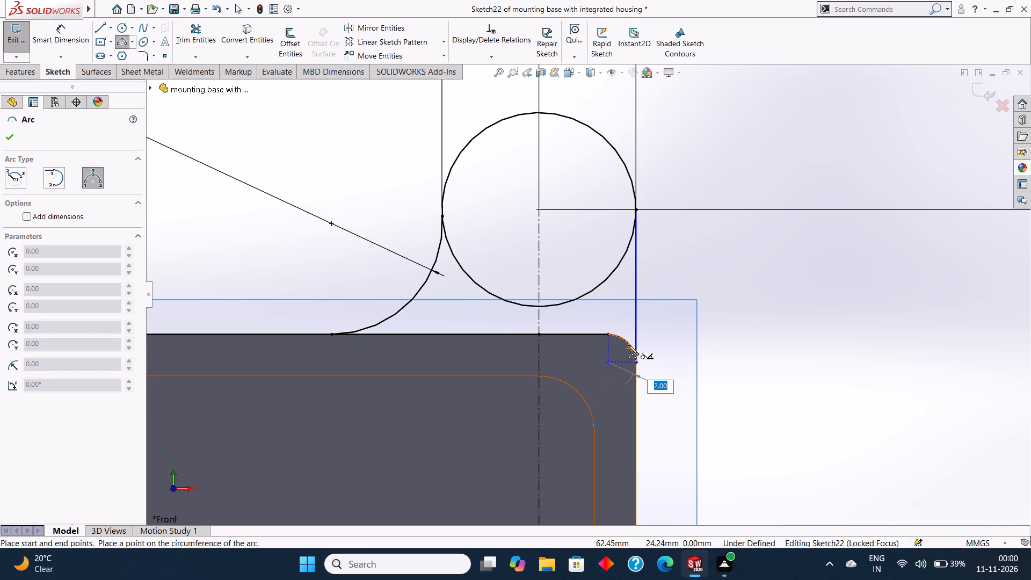
click(628, 342)
key(Escape)
key(Escape)
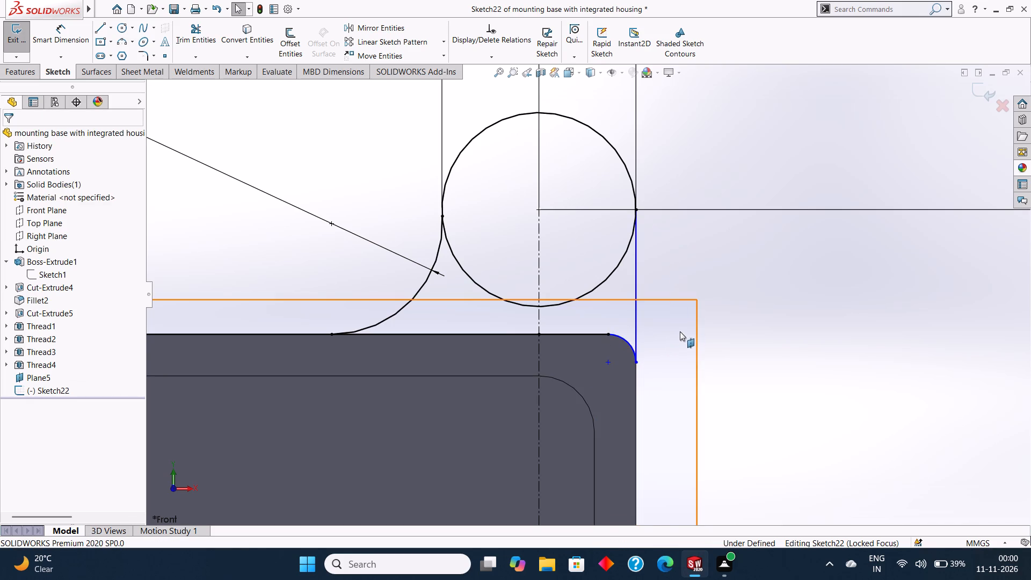
key(Escape)
scroll(763, 327, up, 2)
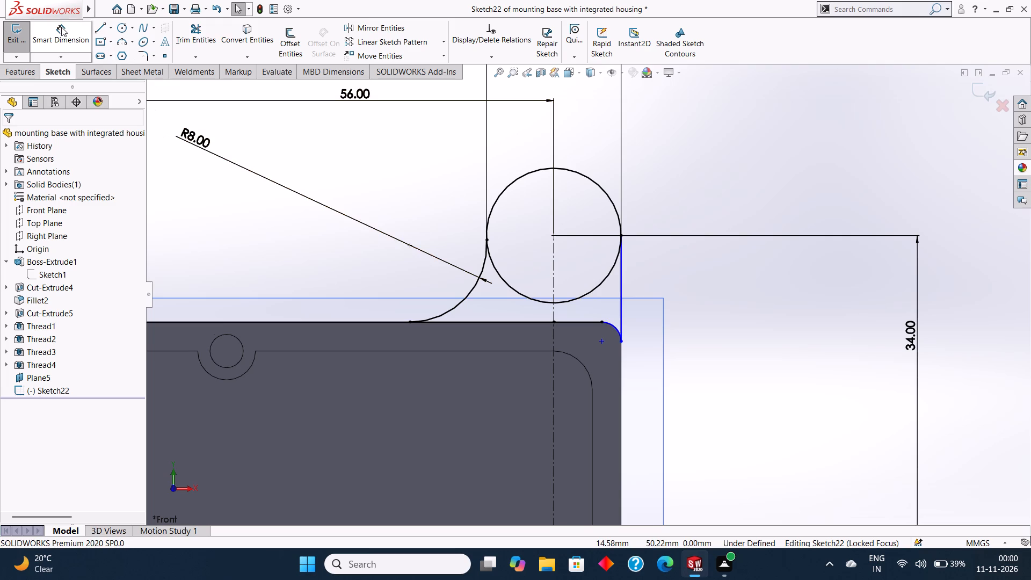
Dimension the arc on the housing's rounded corner at radius 2 mm.
click(61, 27)
click(611, 324)
click(681, 281)
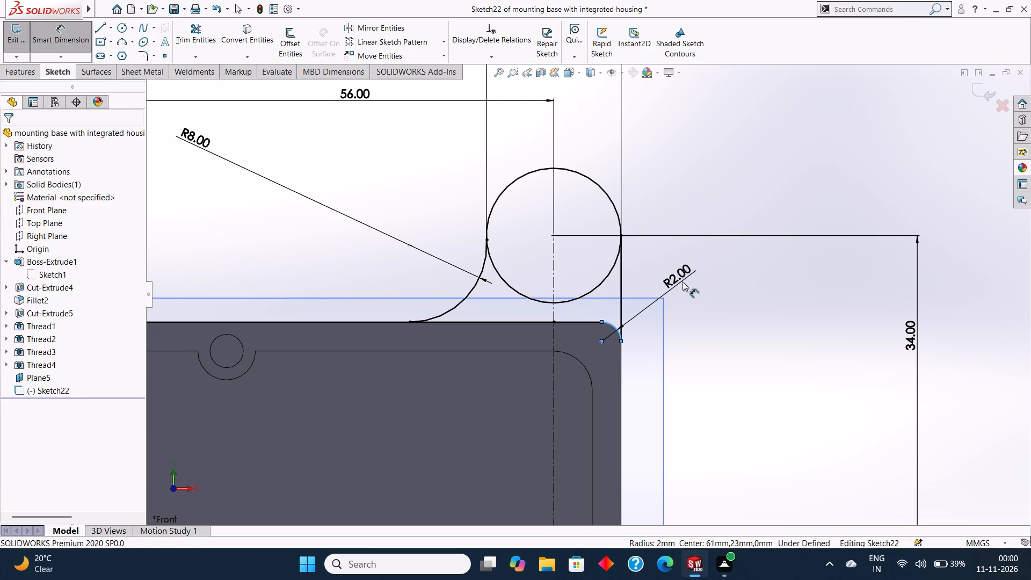
click(635, 266)
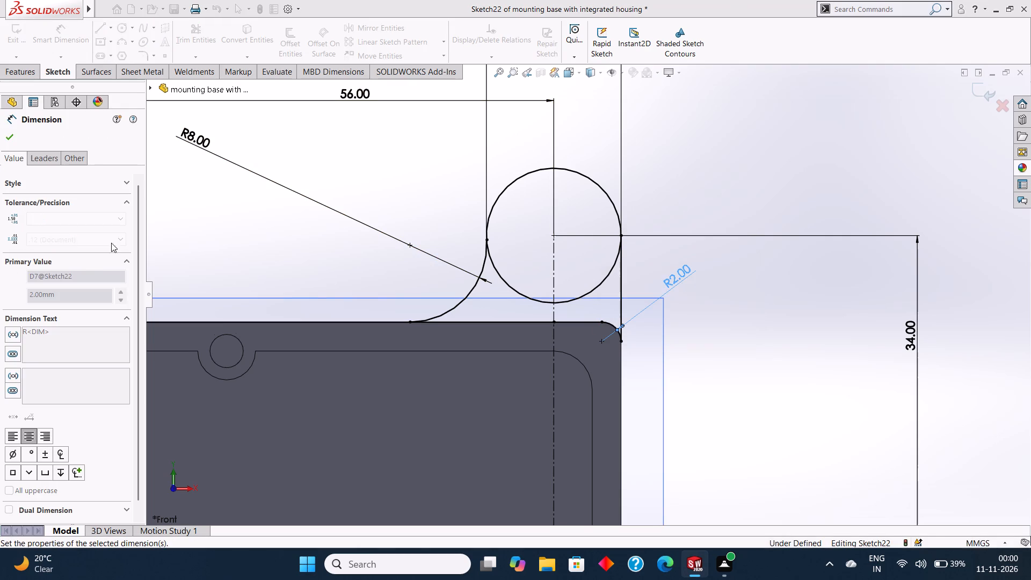
click(12, 138)
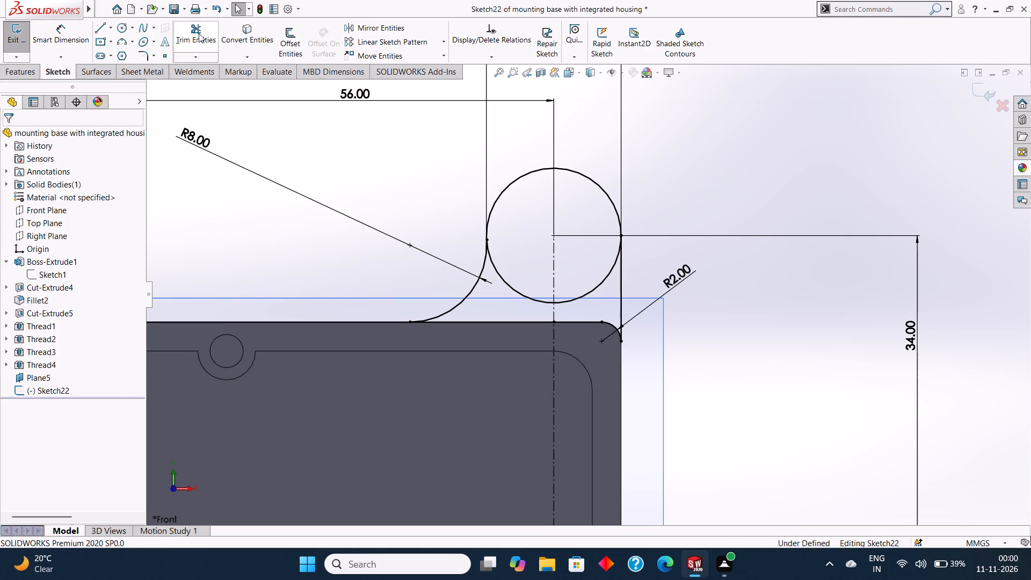
Trim away the lower half of the upper ear circle, leaving the rounded ear outline open toward the housing.
click(199, 33)
click(597, 284)
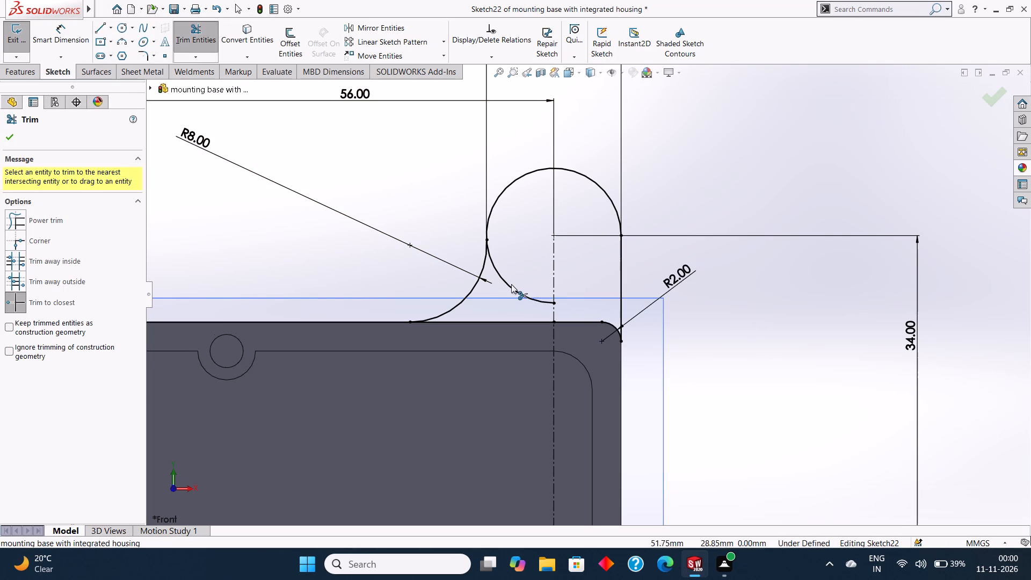
click(509, 283)
scroll(509, 283, up, 2)
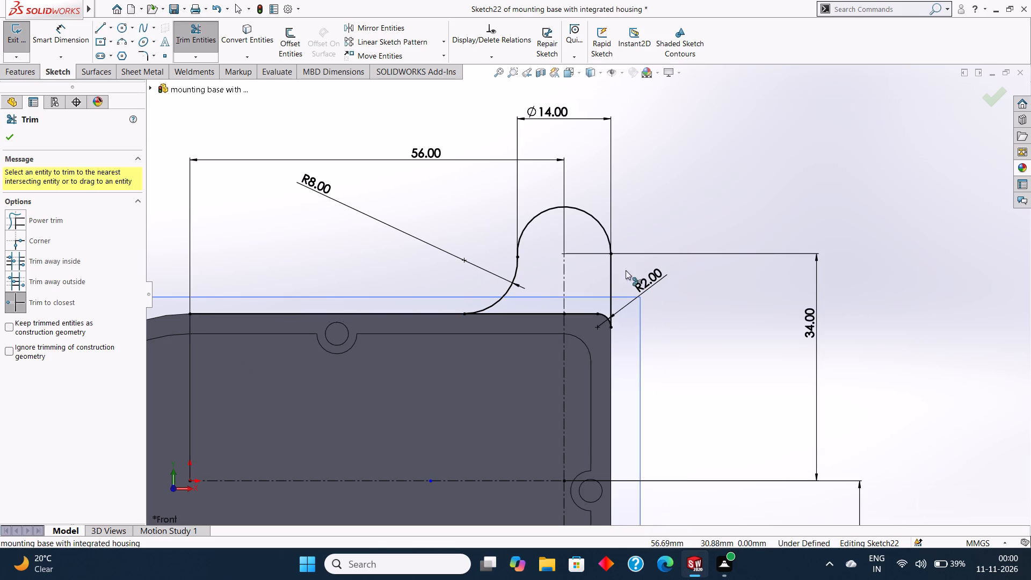
key(Escape)
Draw a circle of radius 3 mm at the centre of the upper ear's arc.
click(126, 28)
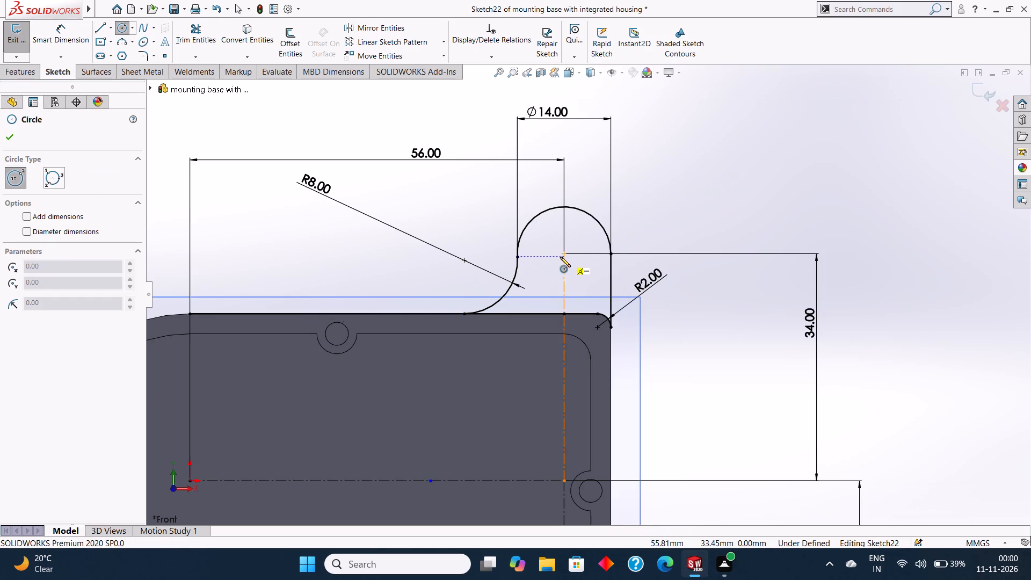
drag(562, 252, 584, 261)
key(BackSpace)
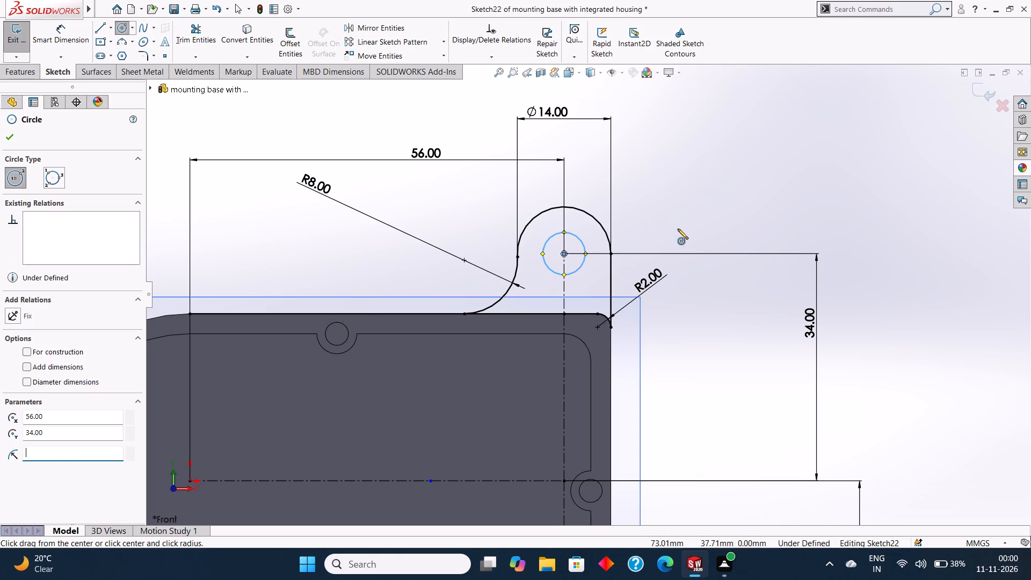
key(3)
key(Return)
click(11, 137)
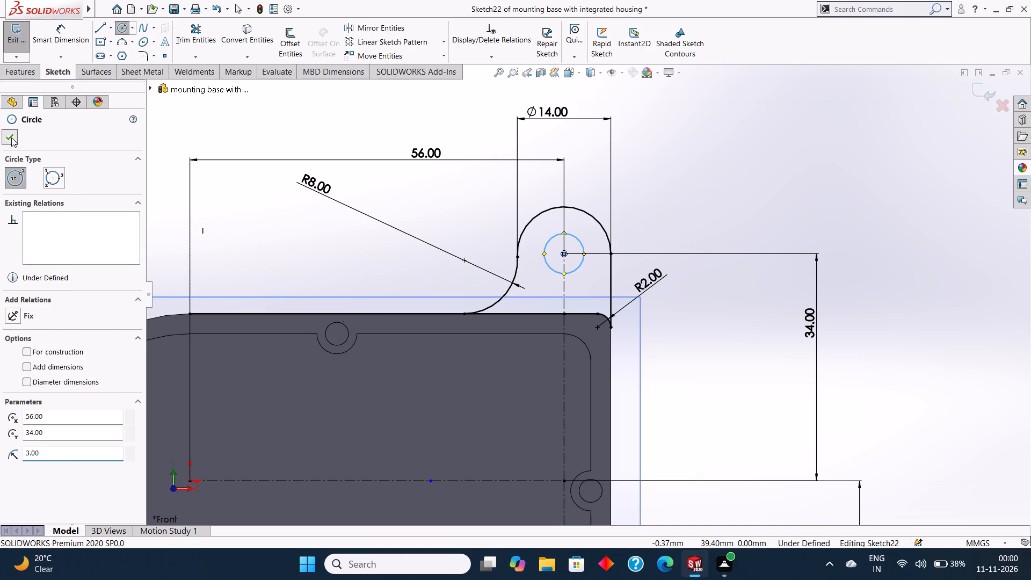
Dimension the upper ear's hole circle at 6 mm diameter.
click(68, 39)
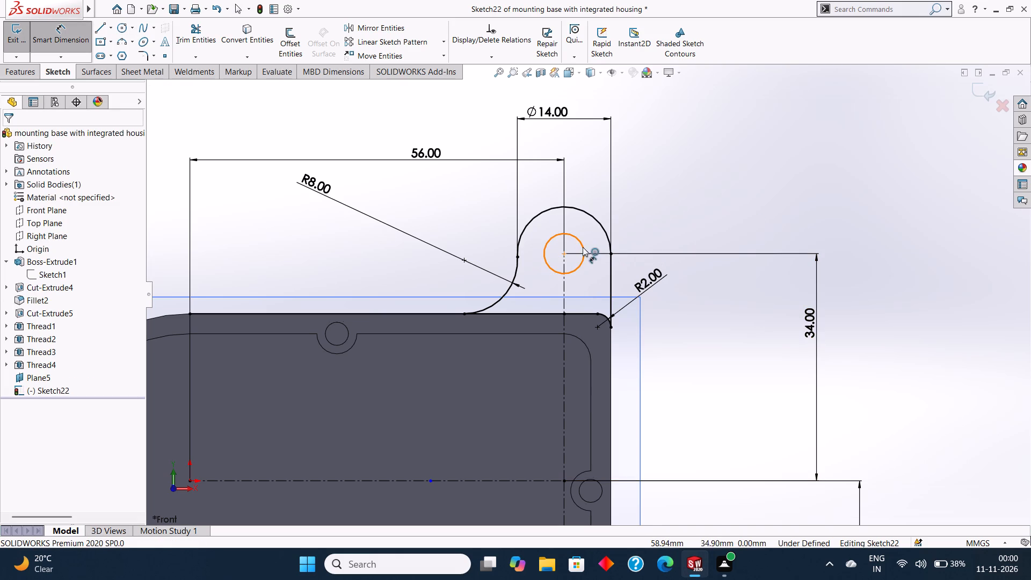
click(582, 245)
click(693, 159)
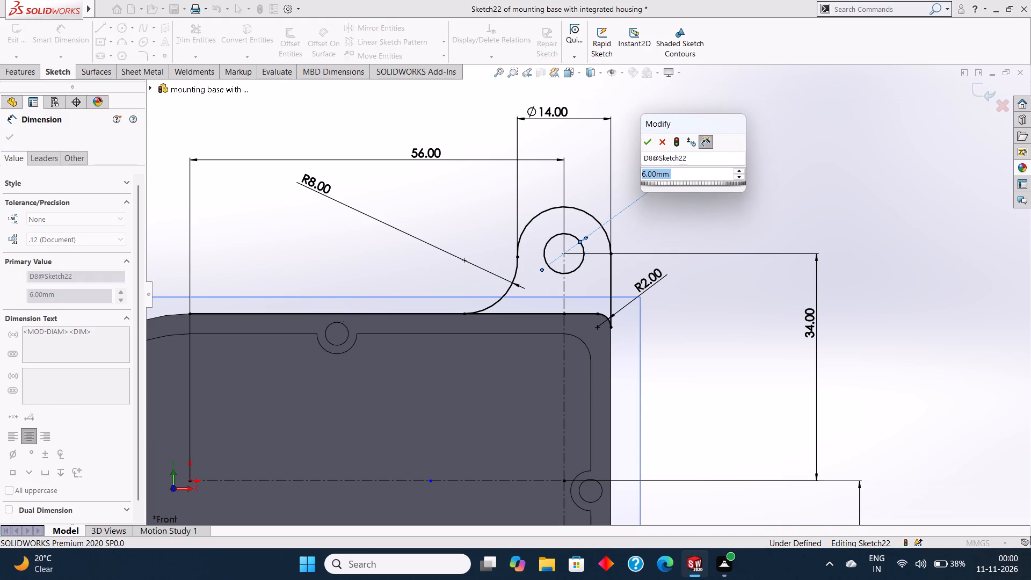
click(649, 147)
click(18, 139)
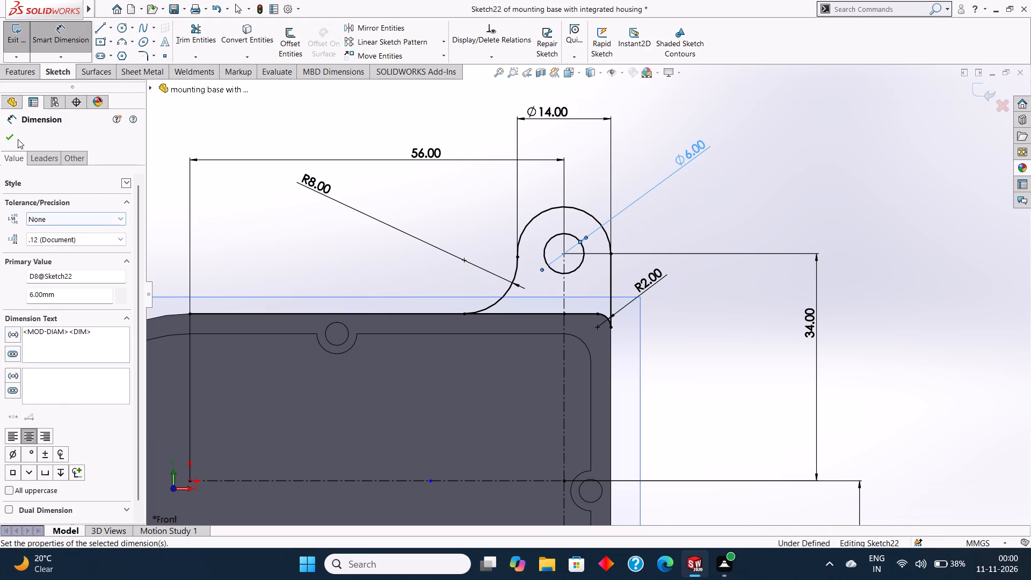
click(1, 138)
click(14, 139)
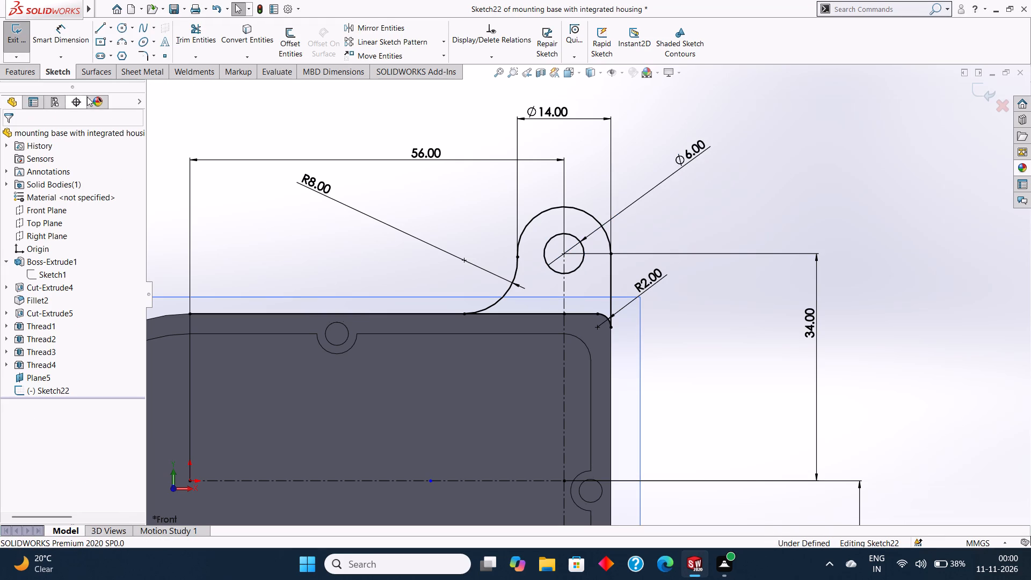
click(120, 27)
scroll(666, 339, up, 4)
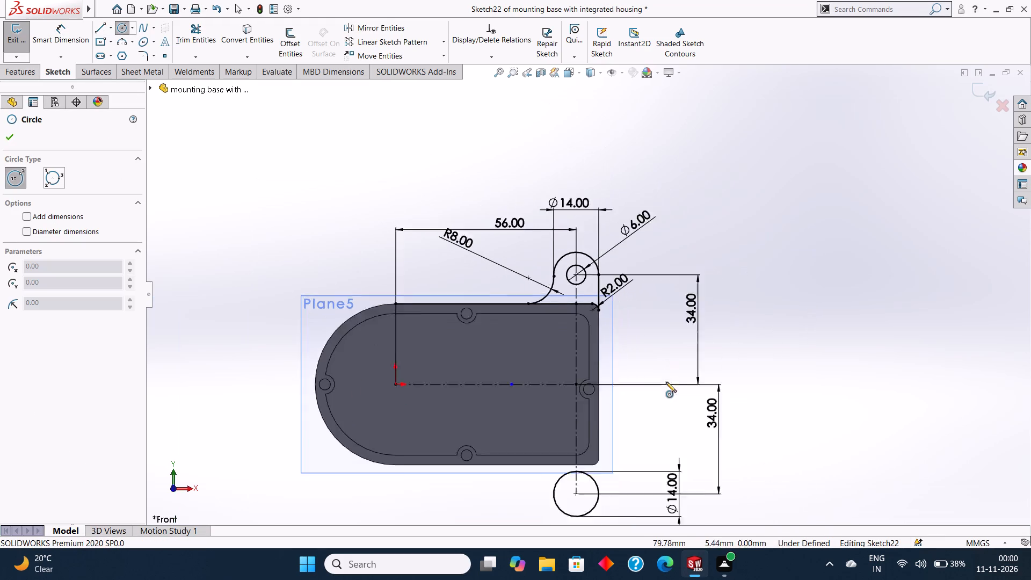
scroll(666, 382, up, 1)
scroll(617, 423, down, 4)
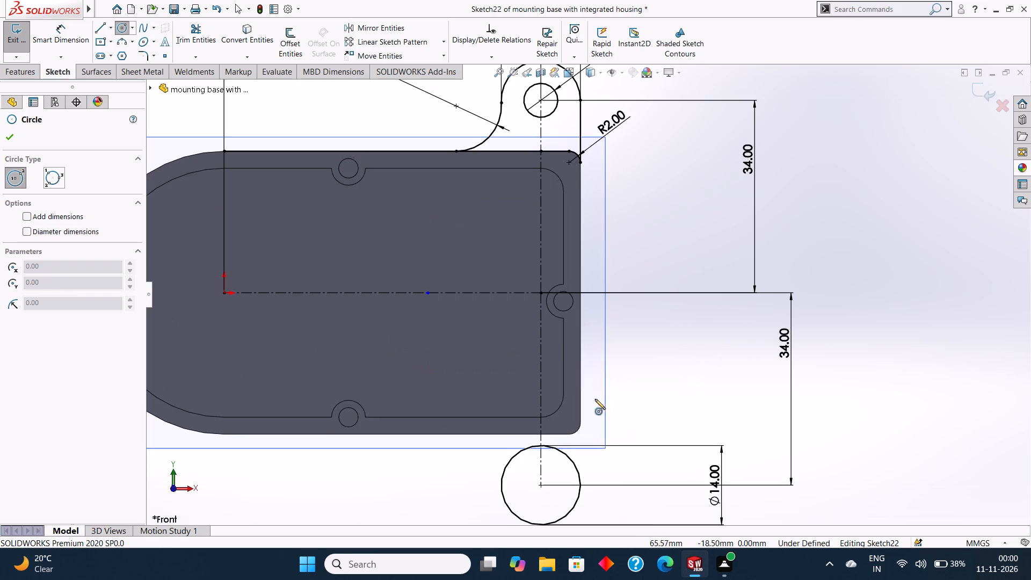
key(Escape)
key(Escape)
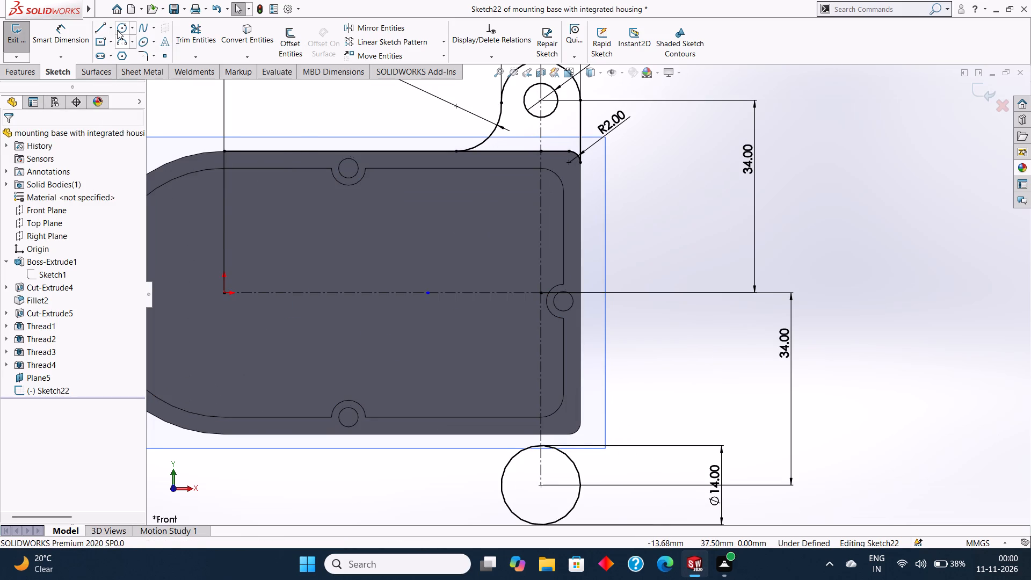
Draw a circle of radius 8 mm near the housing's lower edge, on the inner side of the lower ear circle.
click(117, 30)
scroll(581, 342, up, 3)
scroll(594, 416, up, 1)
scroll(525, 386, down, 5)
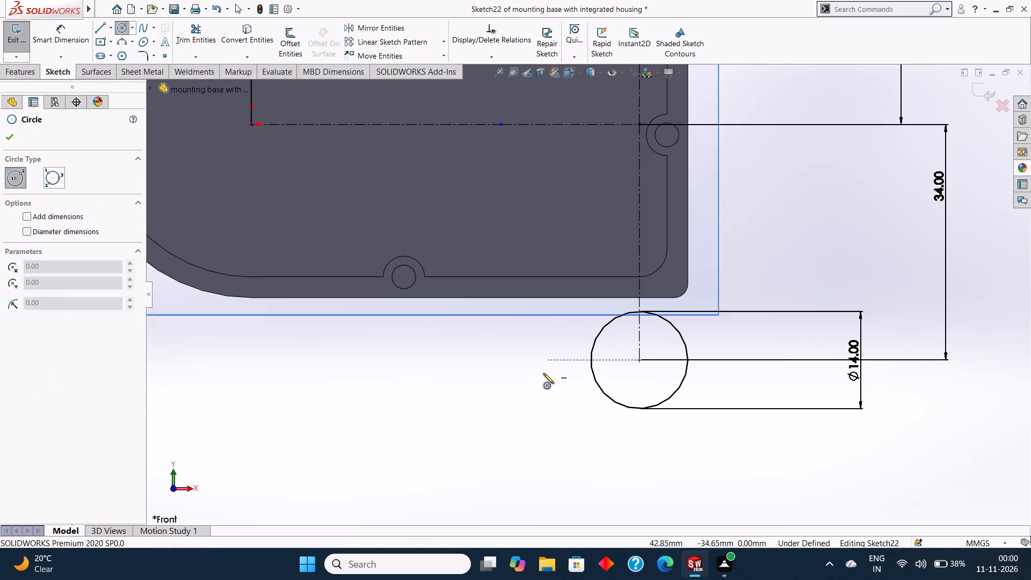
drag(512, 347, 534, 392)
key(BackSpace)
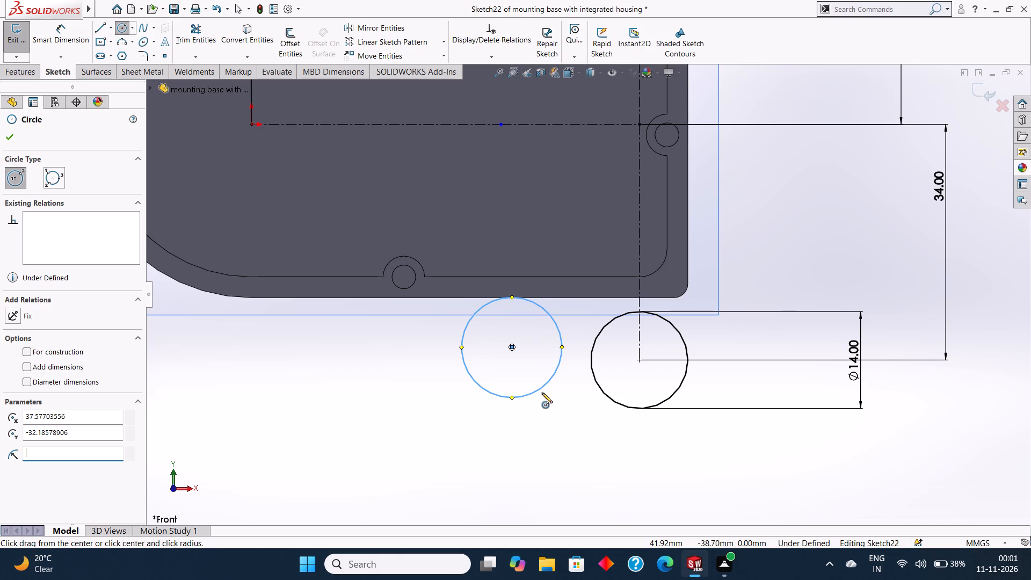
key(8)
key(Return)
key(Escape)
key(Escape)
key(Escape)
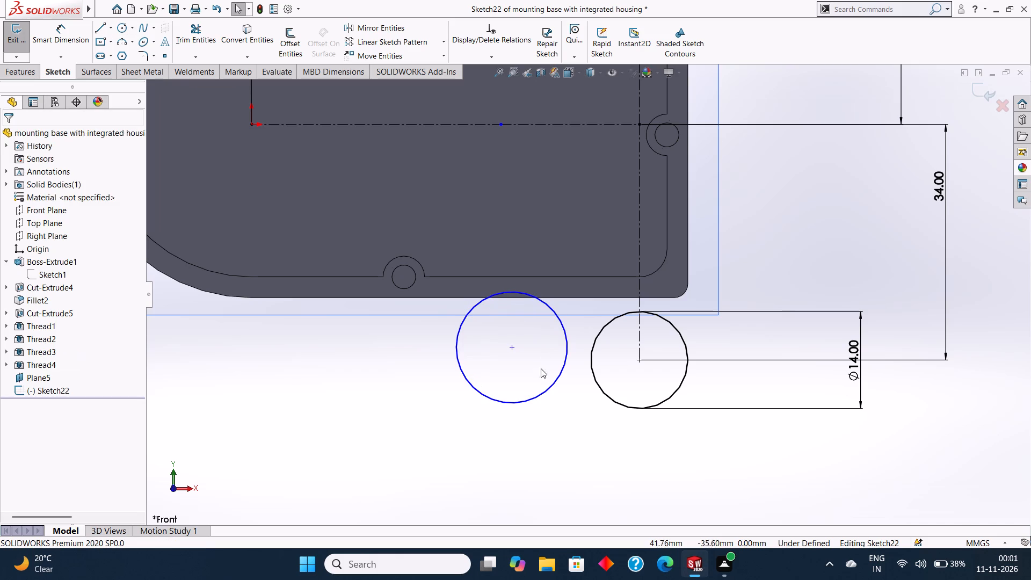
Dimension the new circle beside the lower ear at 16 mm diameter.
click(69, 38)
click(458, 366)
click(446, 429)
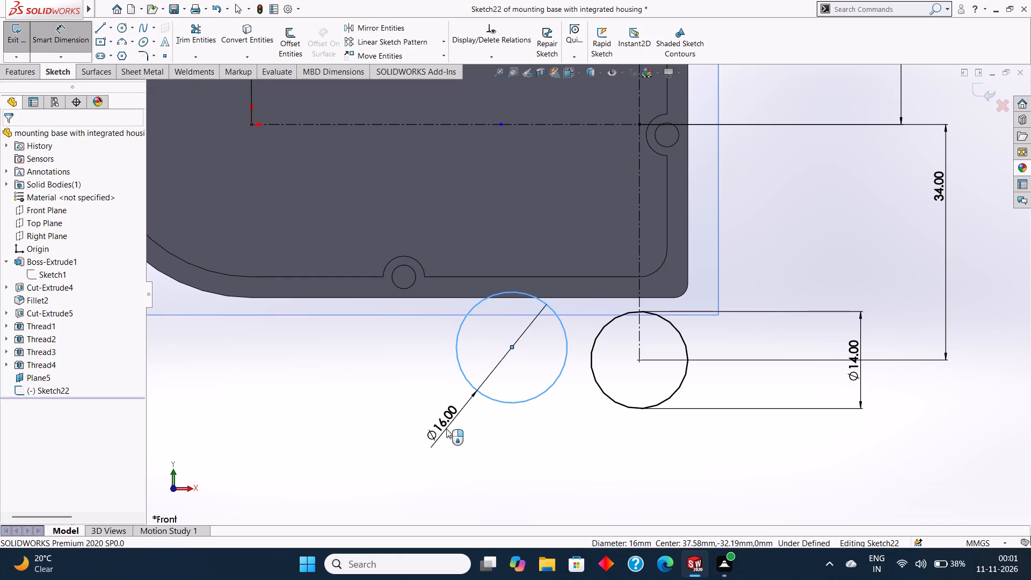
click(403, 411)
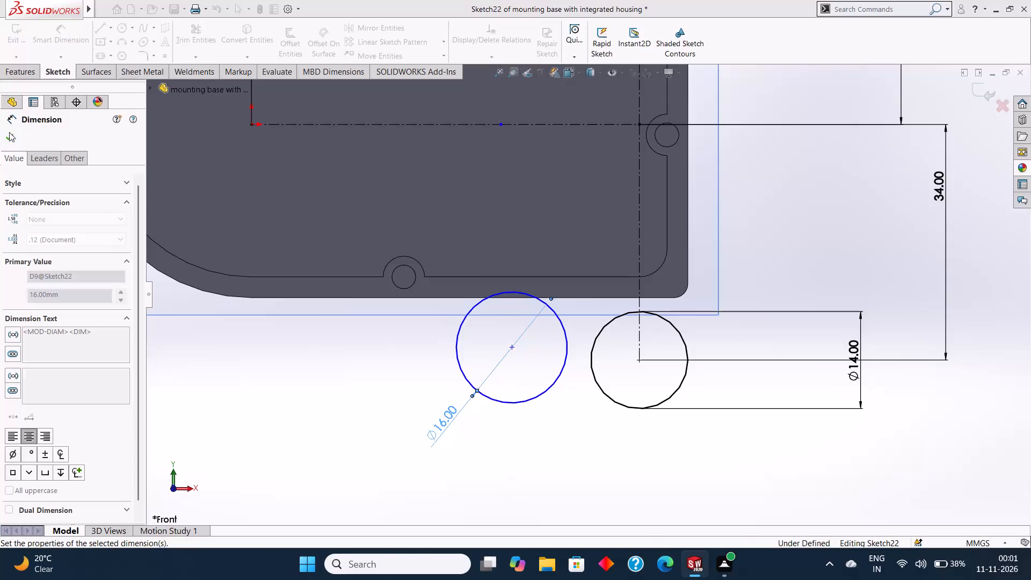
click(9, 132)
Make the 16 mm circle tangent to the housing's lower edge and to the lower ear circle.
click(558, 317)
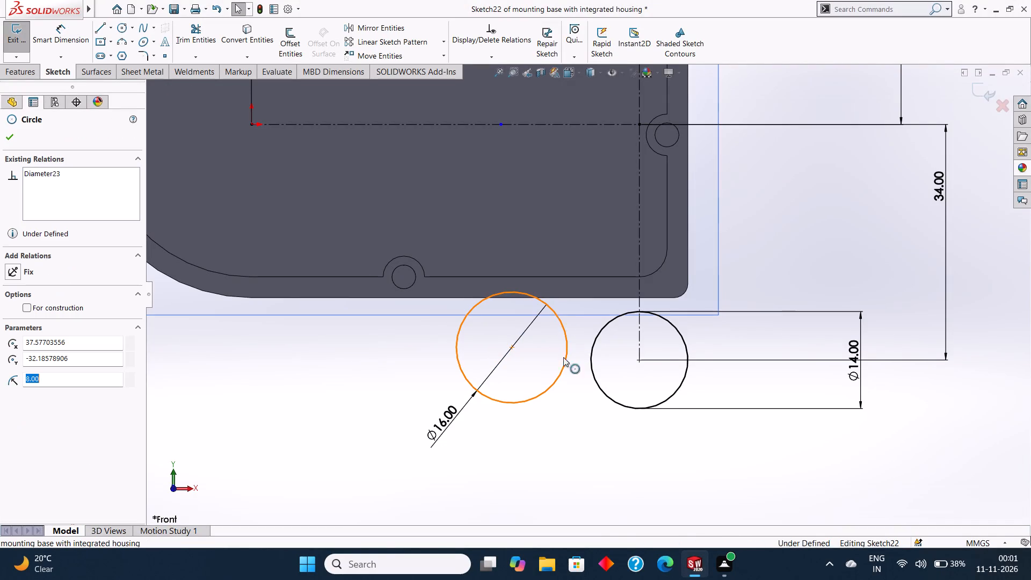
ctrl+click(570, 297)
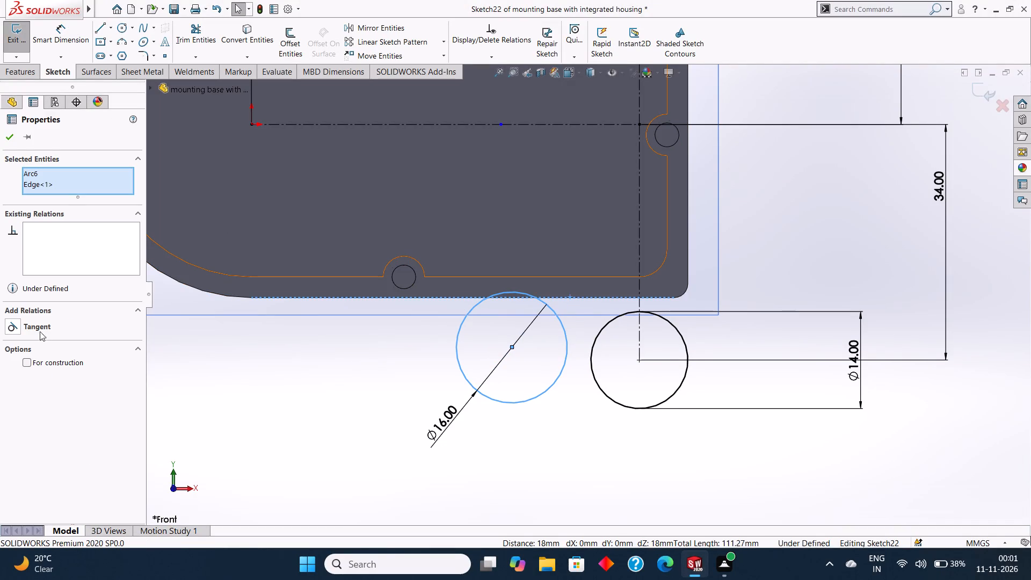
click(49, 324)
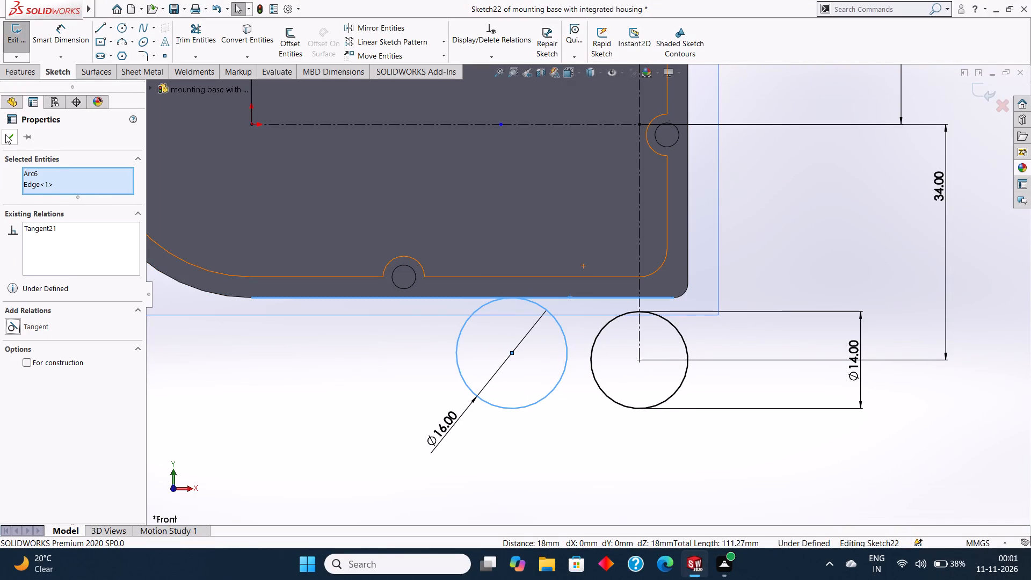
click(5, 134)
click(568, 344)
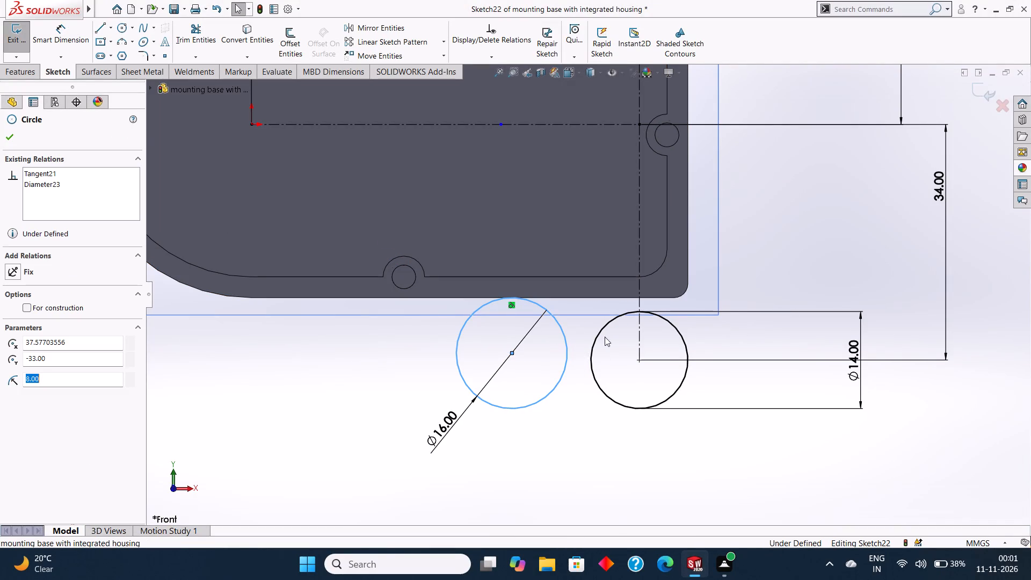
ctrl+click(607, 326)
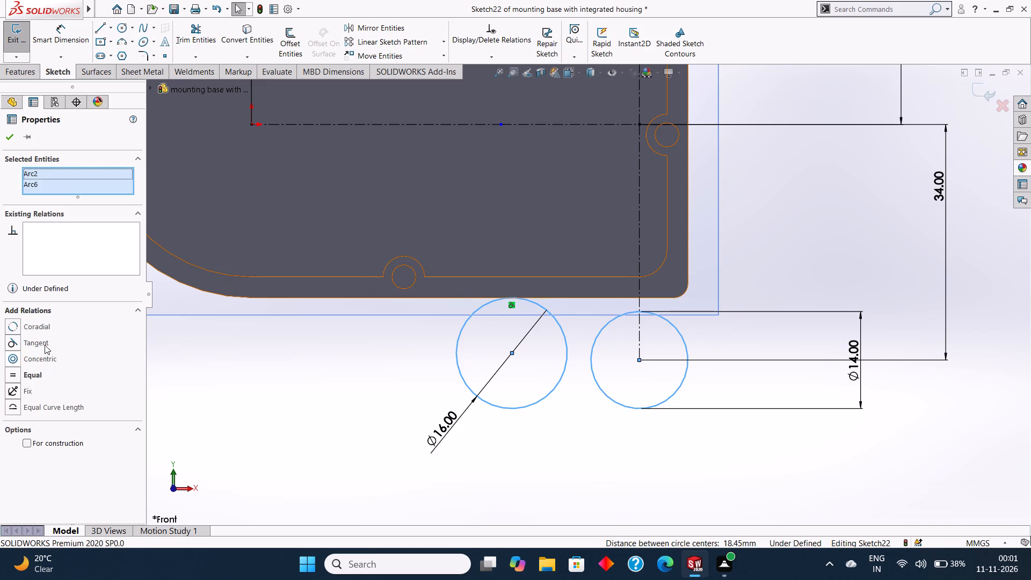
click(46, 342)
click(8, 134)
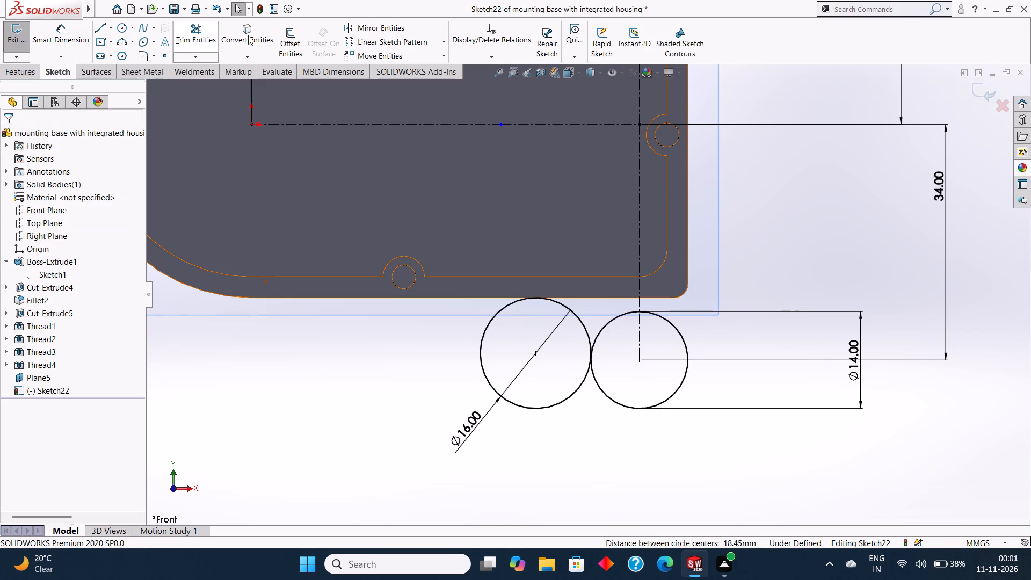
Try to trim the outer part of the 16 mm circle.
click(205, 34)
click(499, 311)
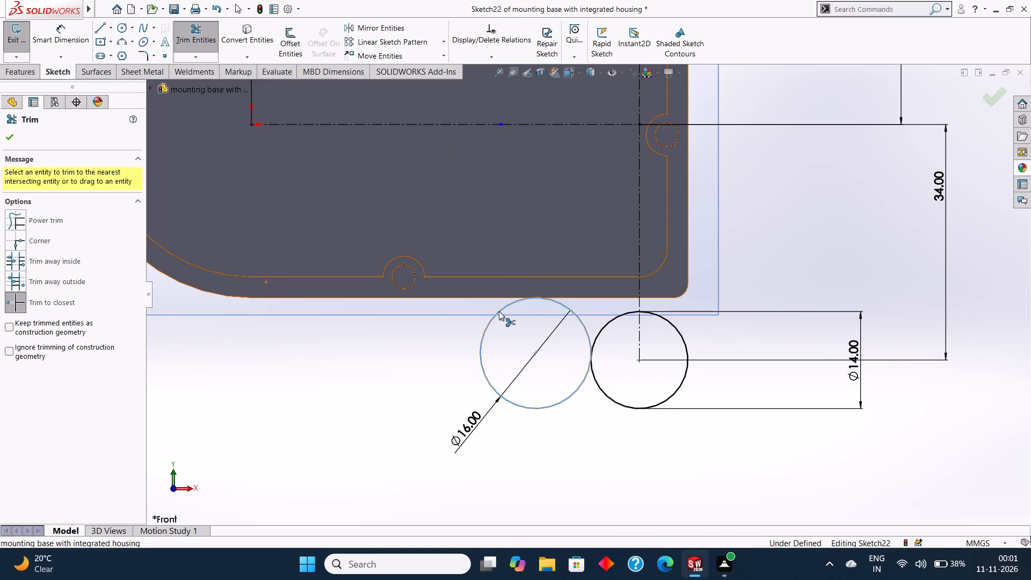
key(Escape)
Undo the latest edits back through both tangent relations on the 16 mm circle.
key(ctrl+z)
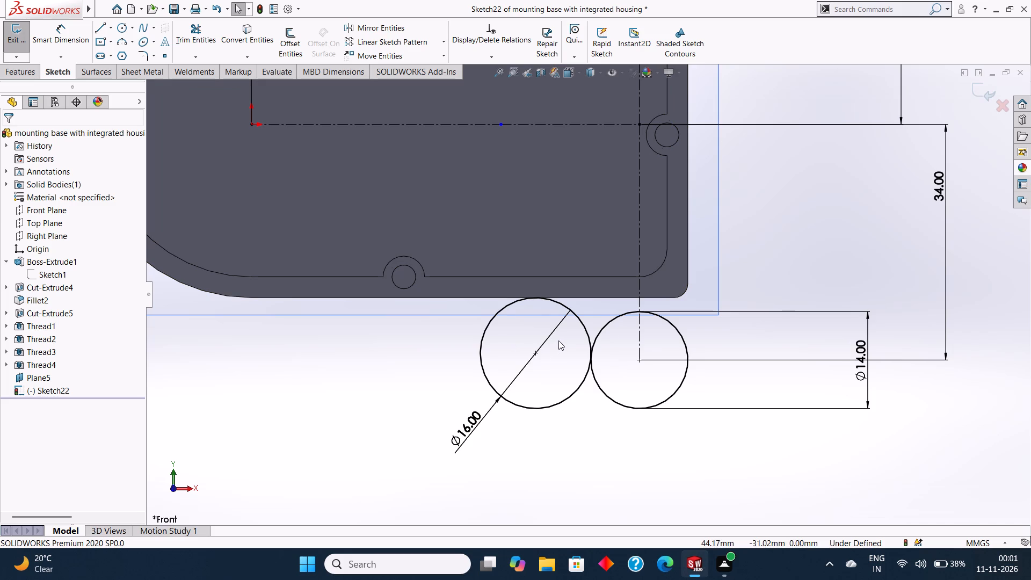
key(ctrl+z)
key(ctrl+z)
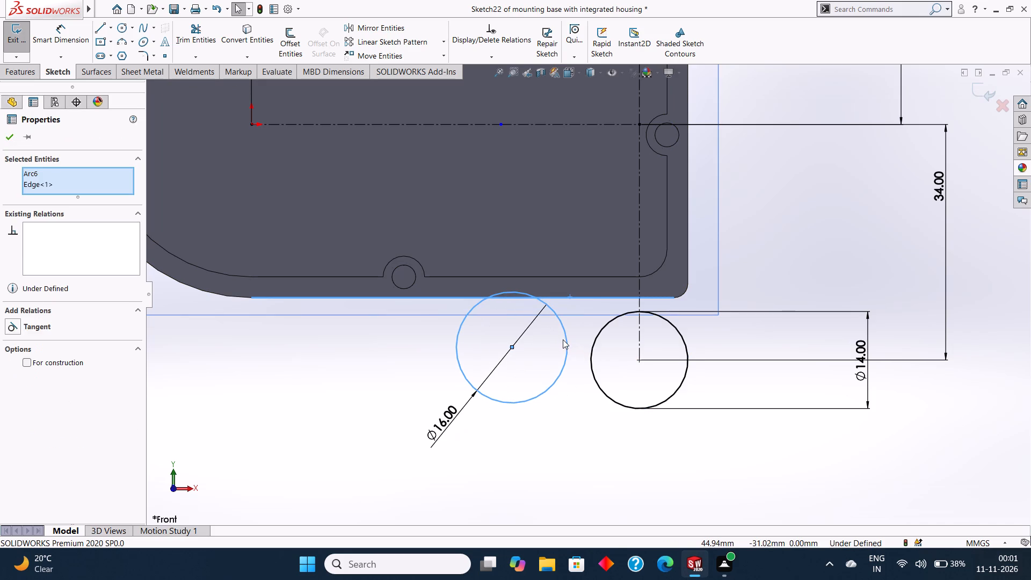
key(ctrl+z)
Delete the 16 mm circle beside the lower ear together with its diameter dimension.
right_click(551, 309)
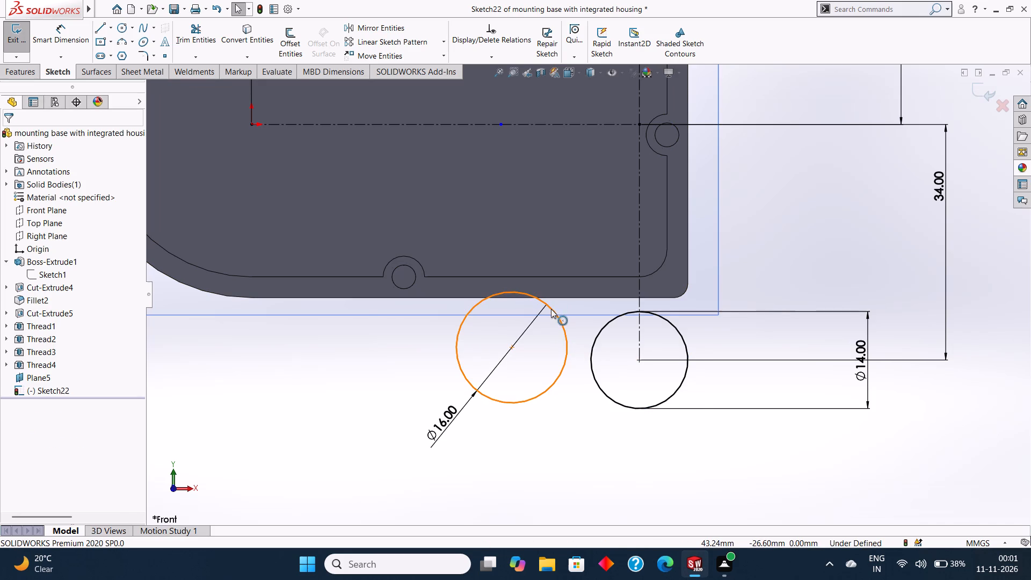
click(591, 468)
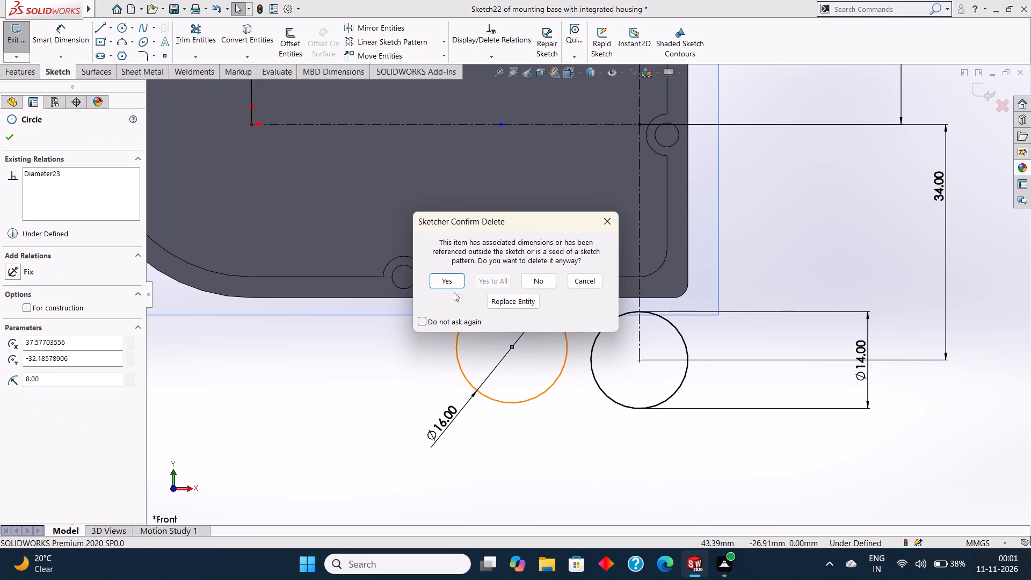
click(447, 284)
Draw a horizontal line about 67.39 mm long along the housing's lower edge, from the rounded end's tangent point past the far side.
click(101, 22)
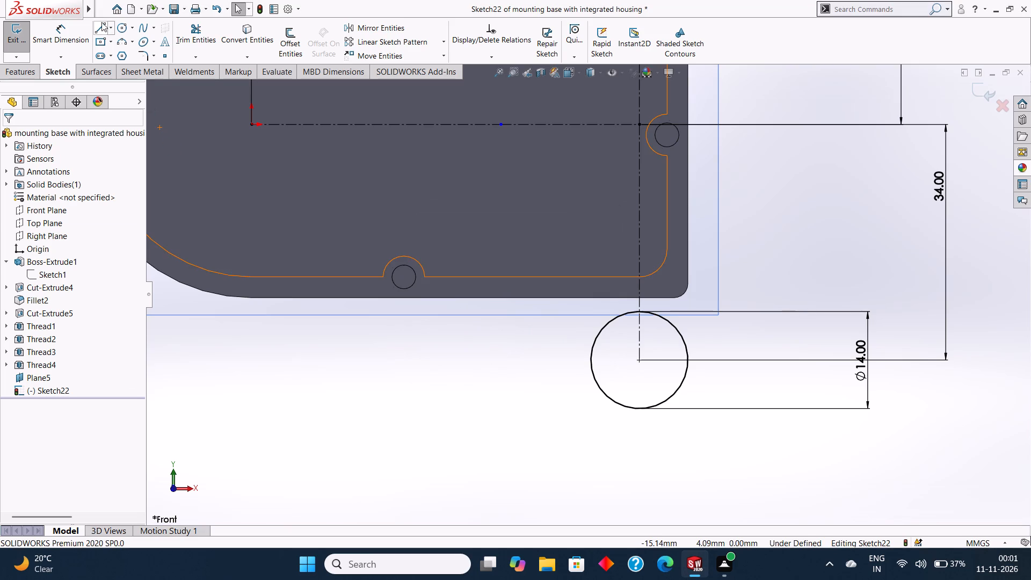
scroll(544, 251, up, 5)
scroll(452, 296, down, 3)
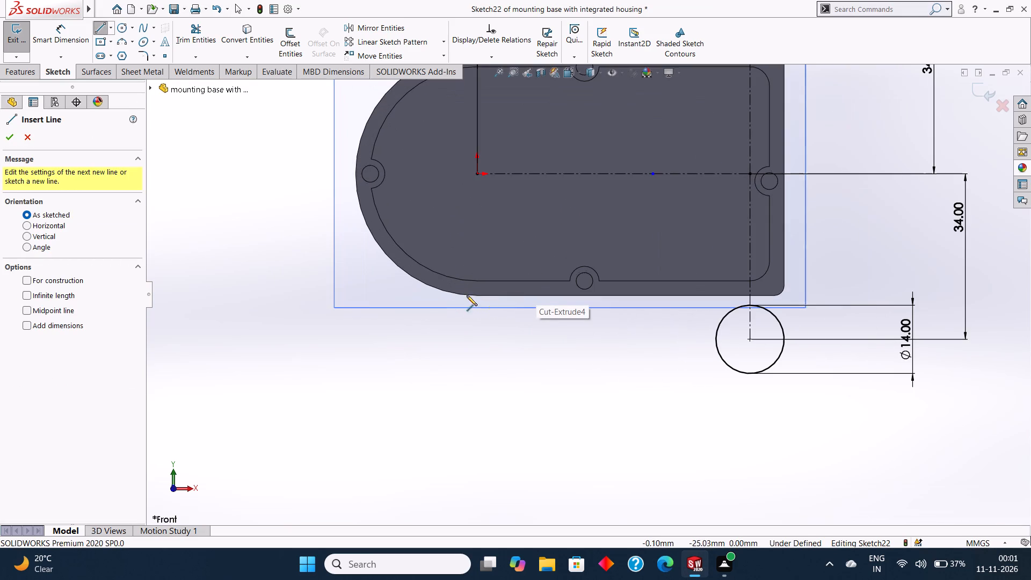
click(476, 296)
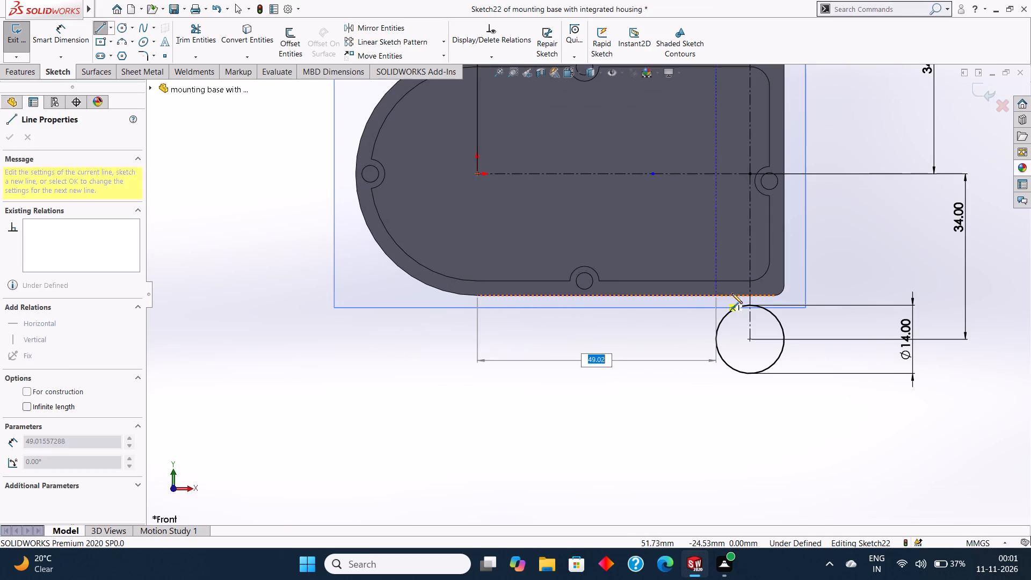
click(805, 294)
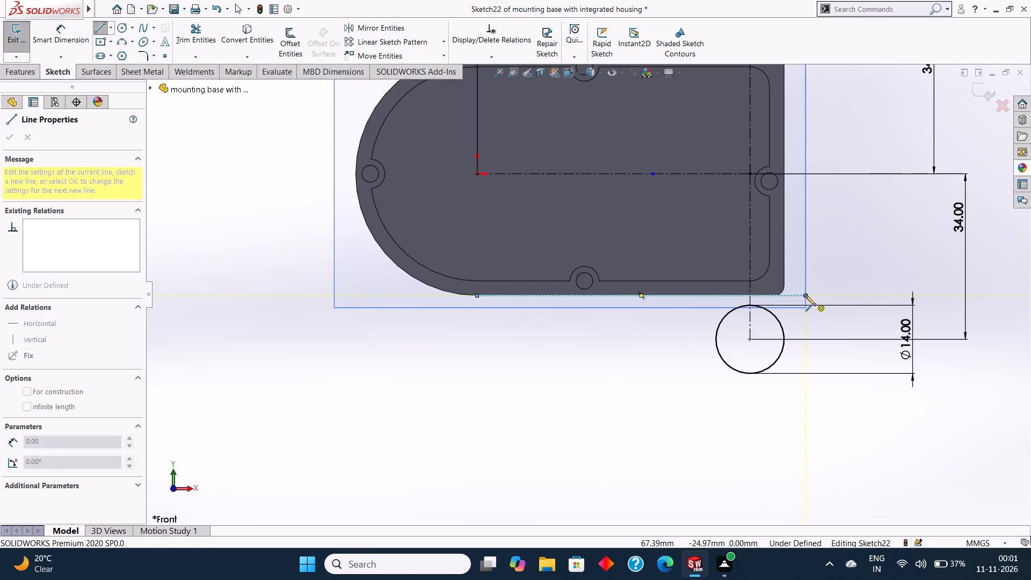
Draw a circle of 8 mm radius below the housing's lower edge, beside the 14 mm ear circle.
key(Escape)
key(Escape)
scroll(810, 308, down, 2)
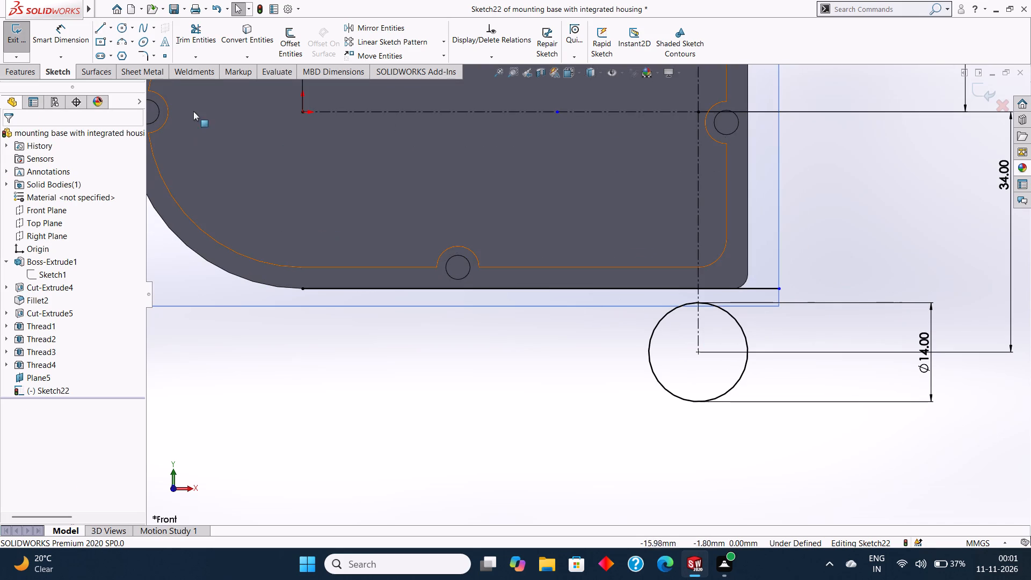
click(121, 26)
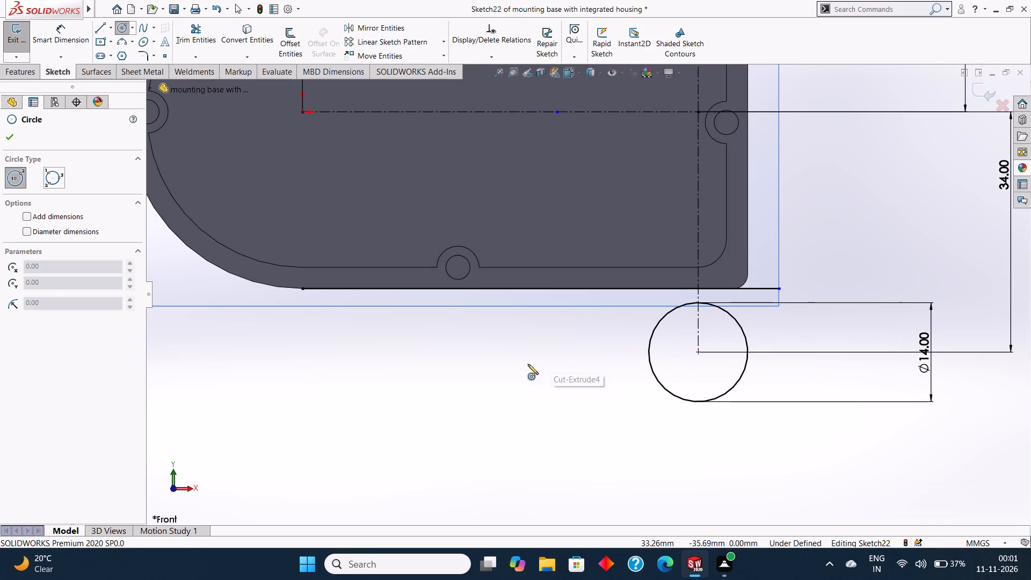
drag(515, 363, 544, 396)
key(BackSpace)
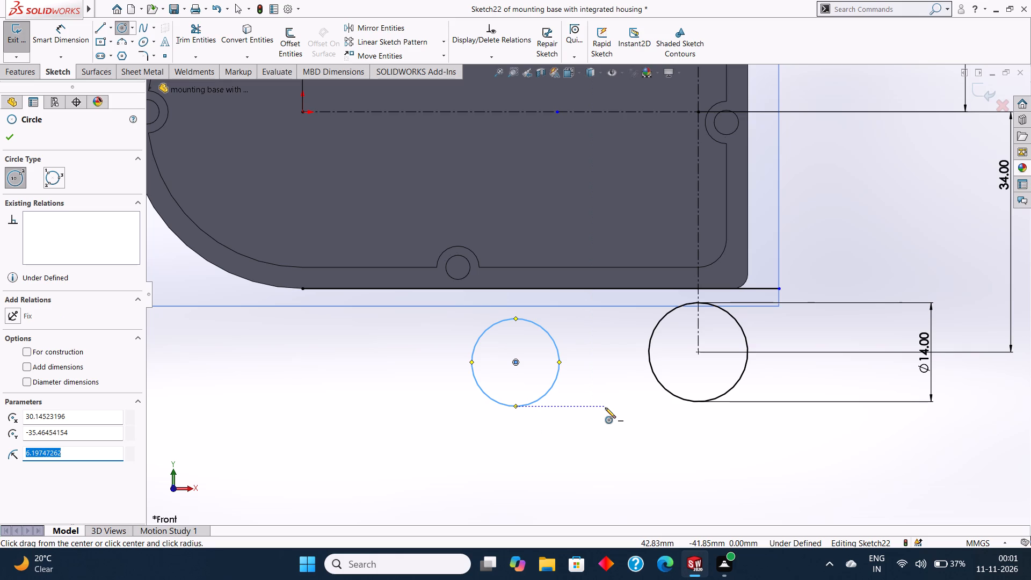
key(8)
key(Return)
key(Escape)
key(Escape)
key(Escape)
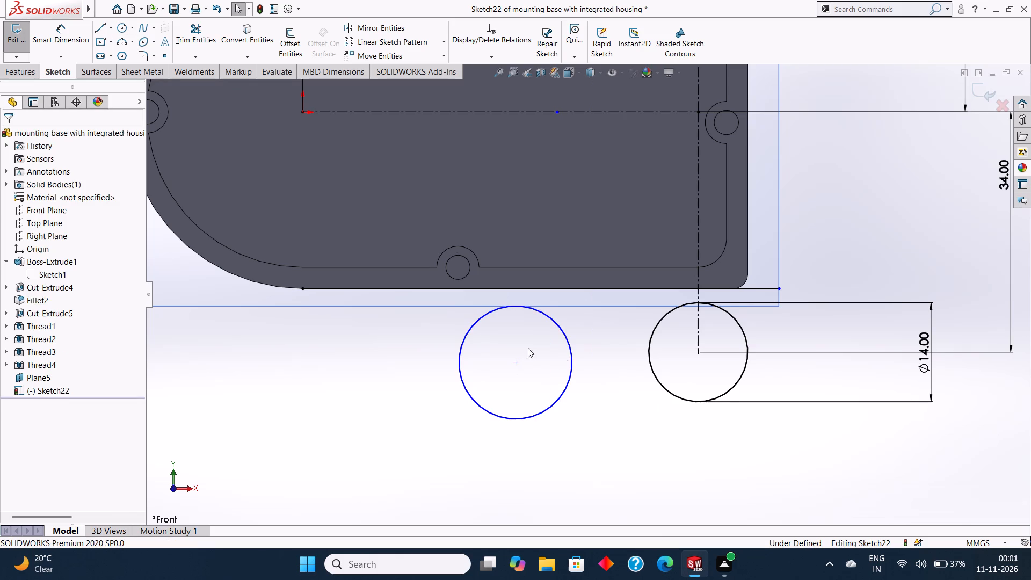
Make the 8 mm radius circle tangent to the horizontal line on the housing's lower edge and to the 14 mm ear circle.
click(554, 322)
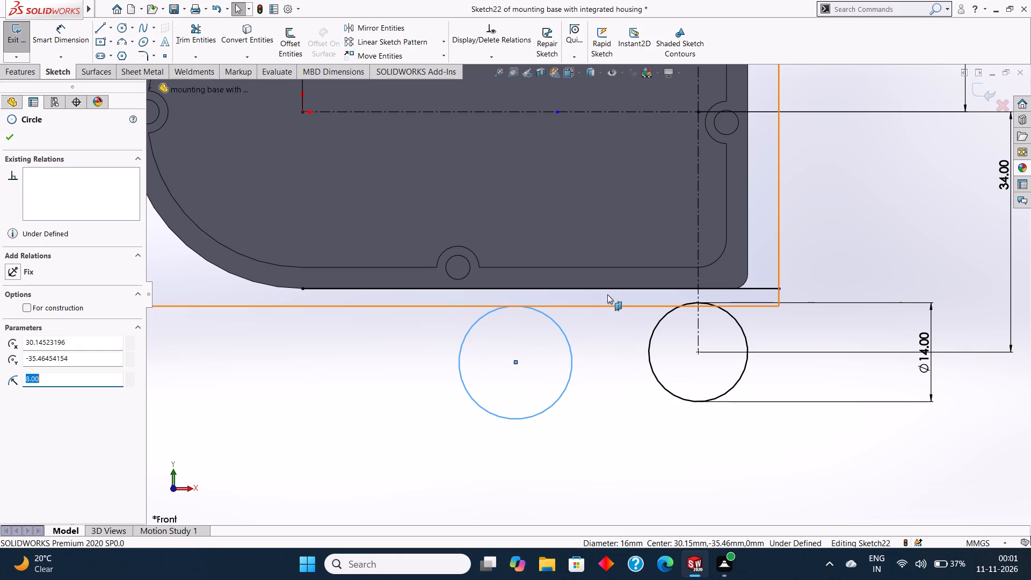
ctrl+click(608, 291)
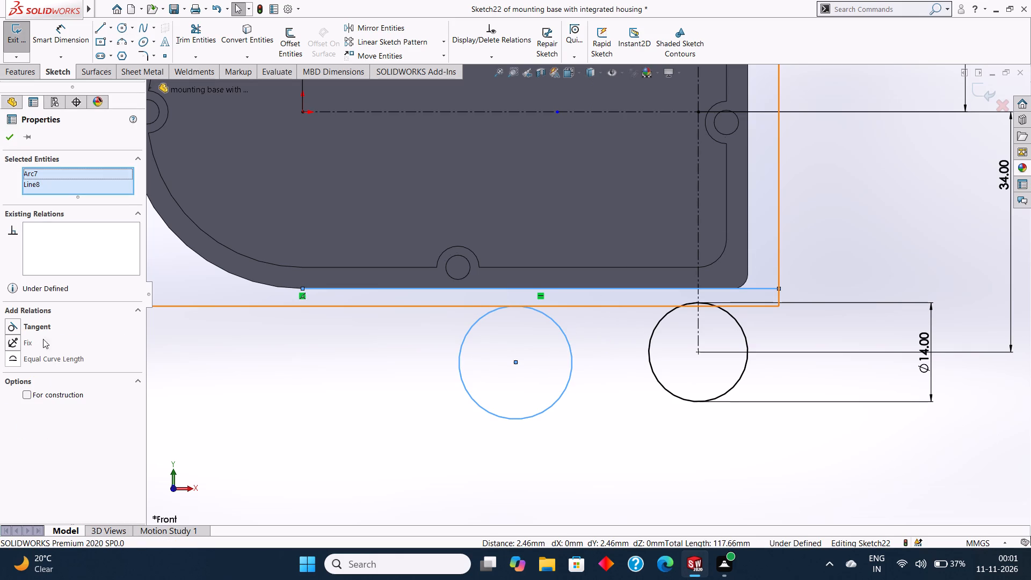
click(40, 323)
click(15, 133)
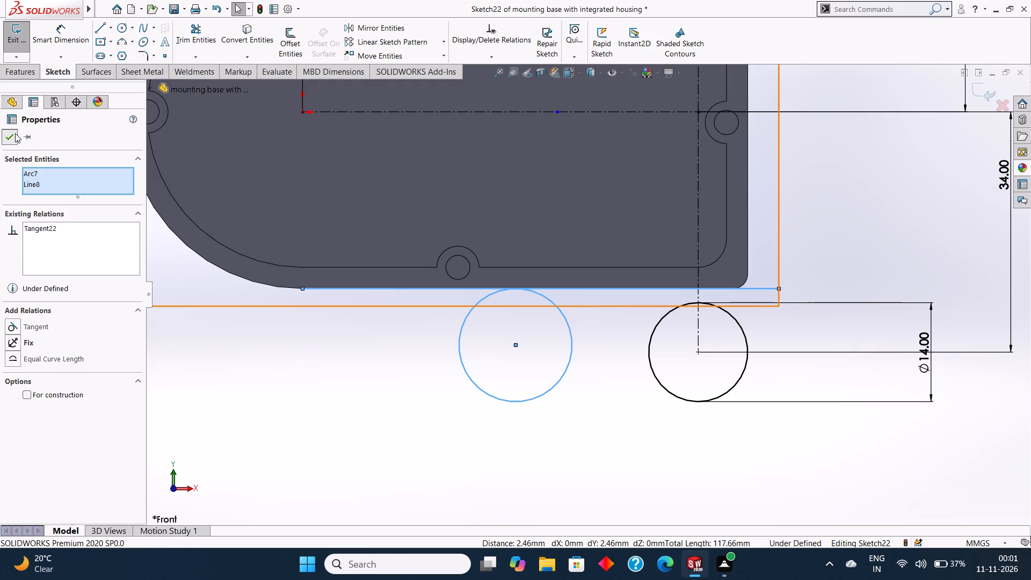
click(558, 308)
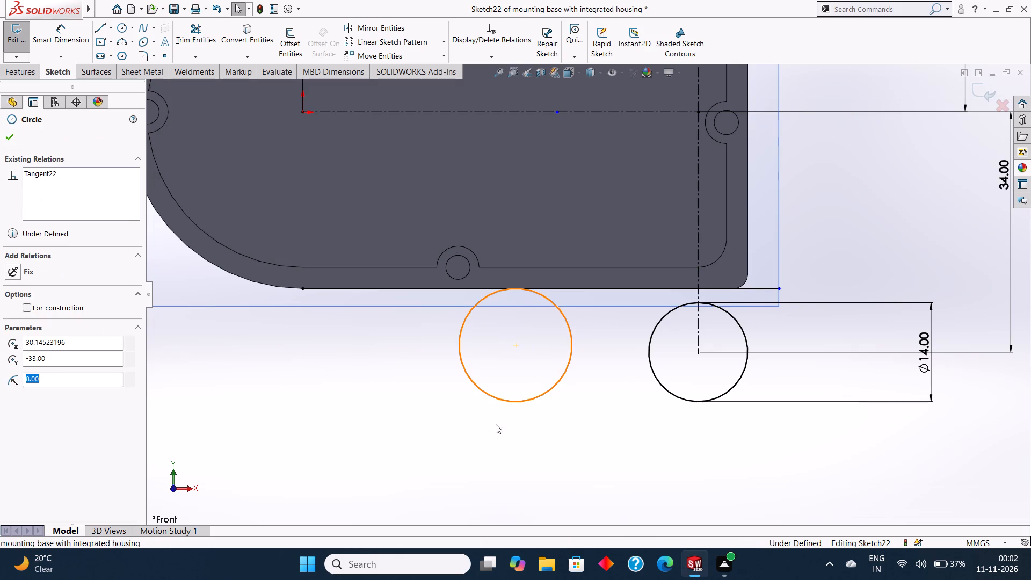
ctrl+click(658, 327)
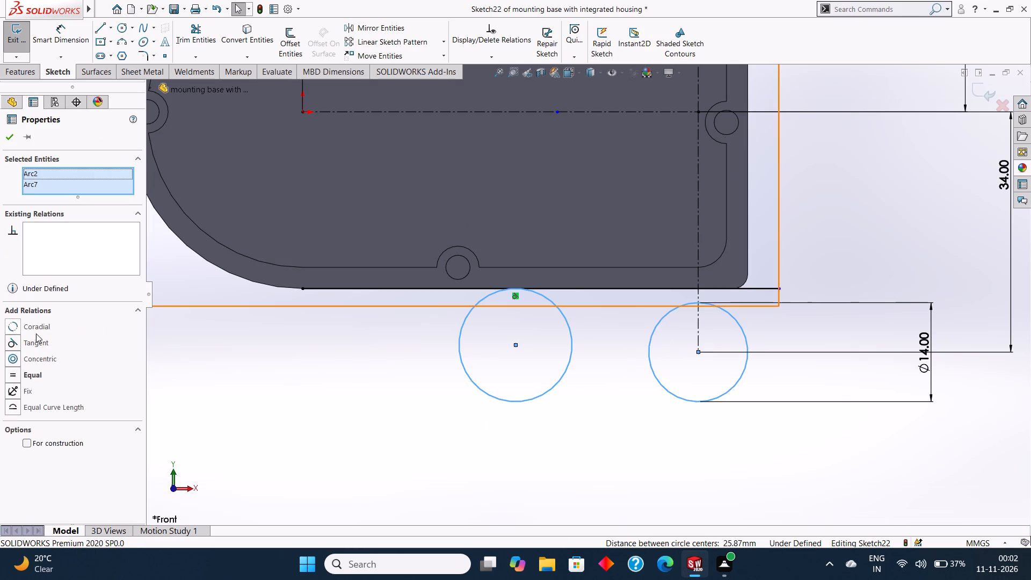
click(37, 339)
click(6, 134)
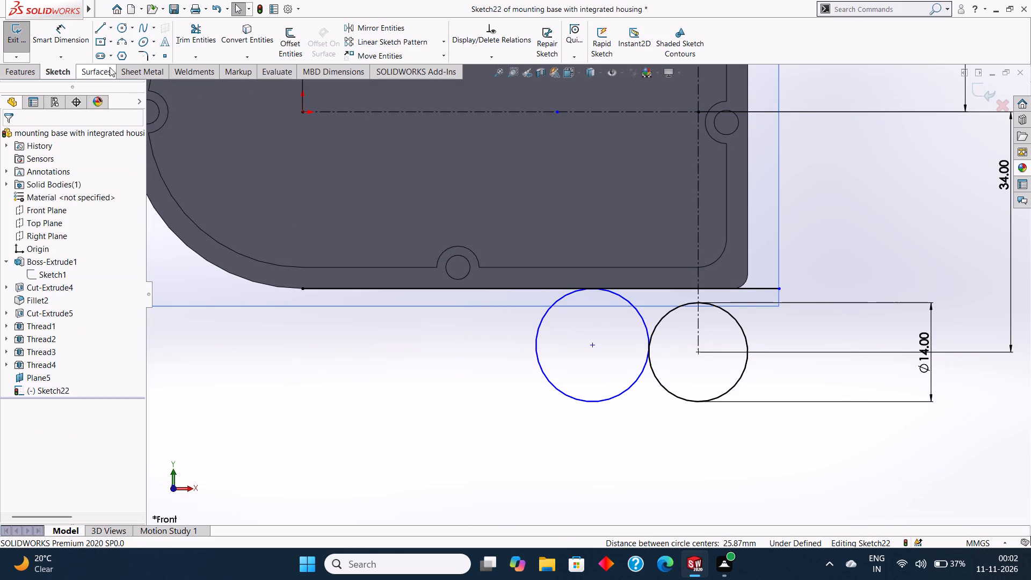
Trim away the outer part of the 8 mm radius circle, keeping only the arc that blends the ear into the housing edge.
click(201, 31)
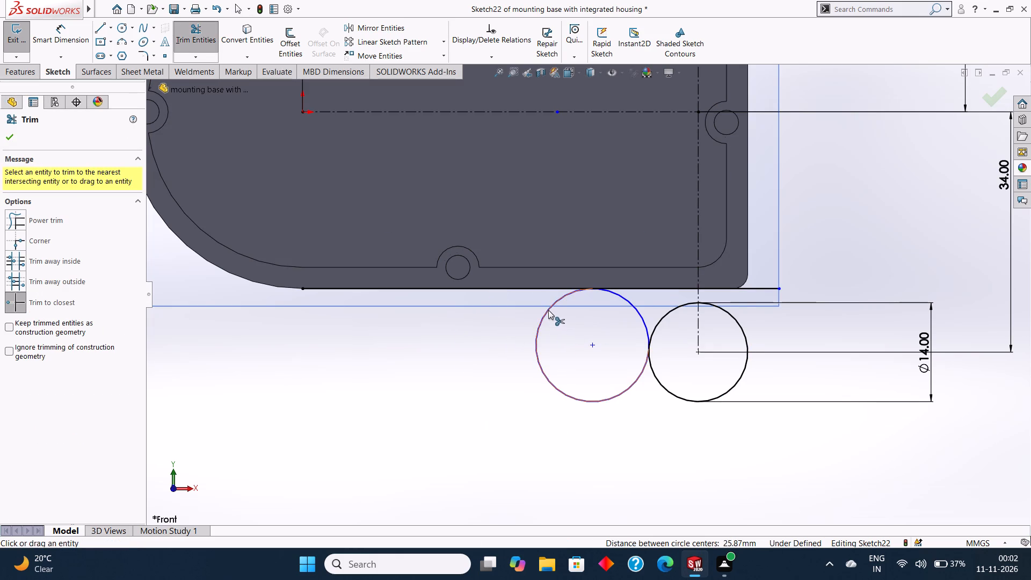
click(548, 310)
click(10, 141)
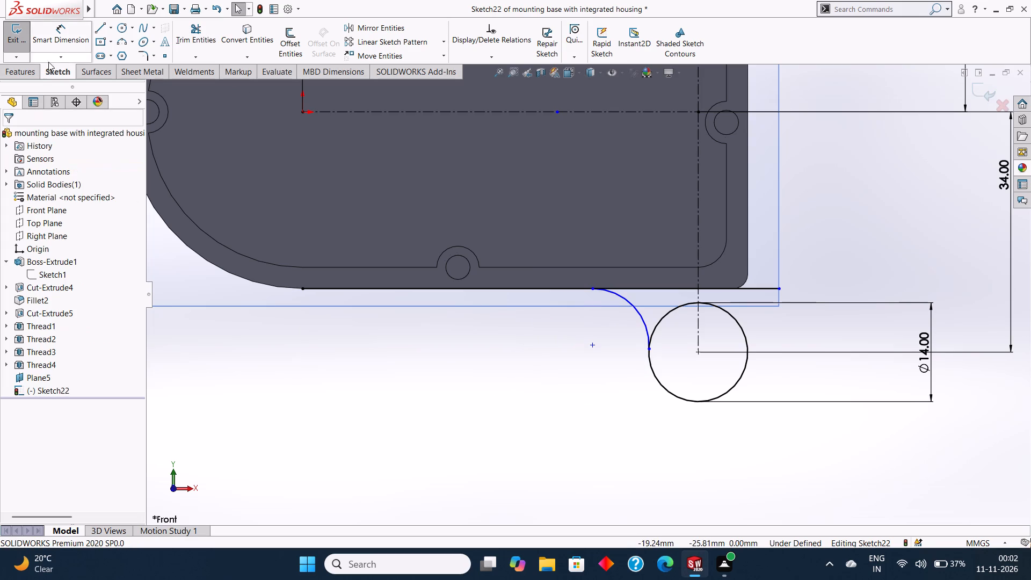
Dimension the blend arc's radius at 8 mm.
click(59, 30)
click(638, 309)
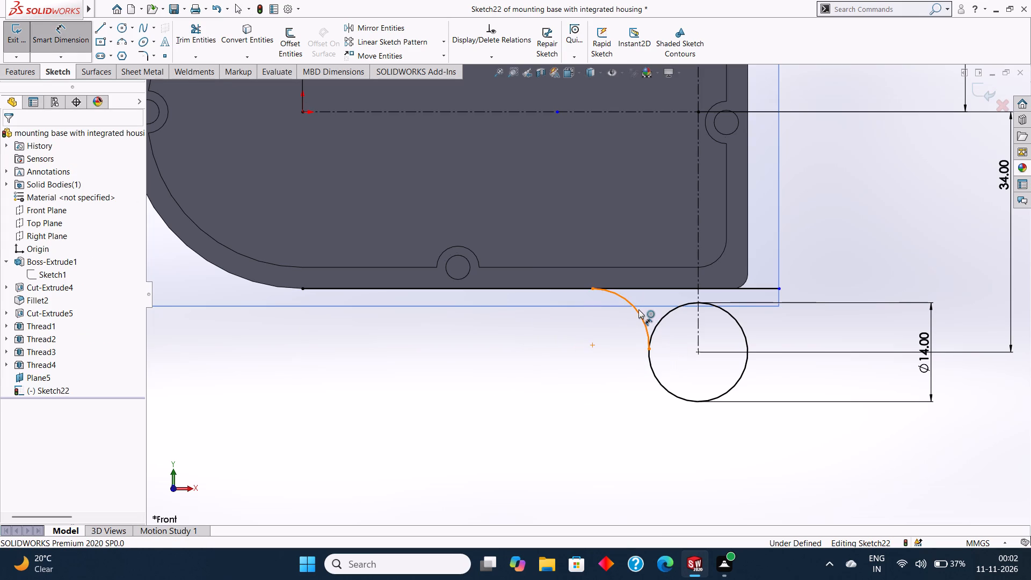
click(542, 415)
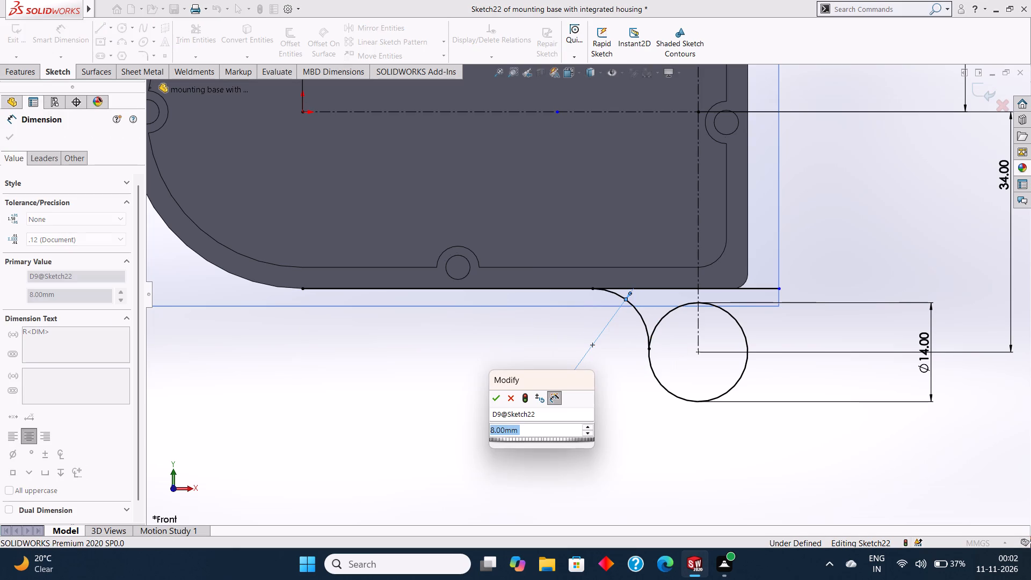
click(489, 396)
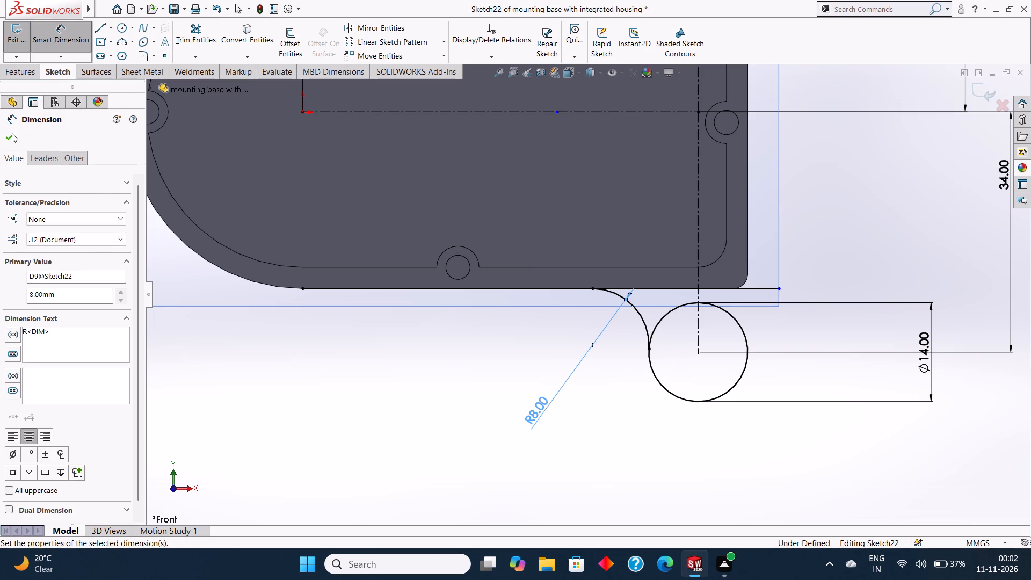
click(12, 133)
Draw an 11 mm vertical line from the outer side of the 14 mm circle up to the end of the housing's corner round.
click(97, 29)
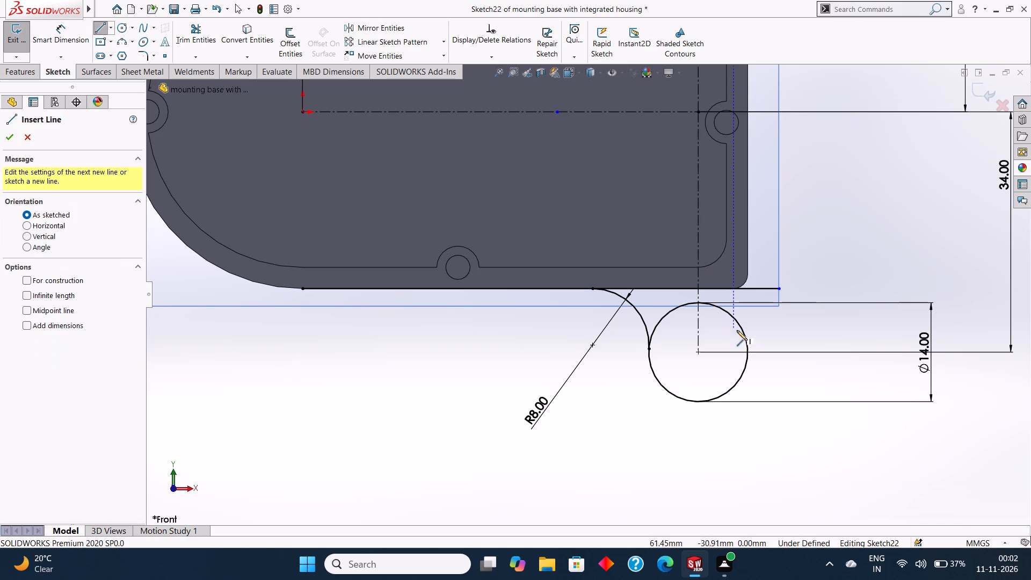
drag(749, 352, 746, 345)
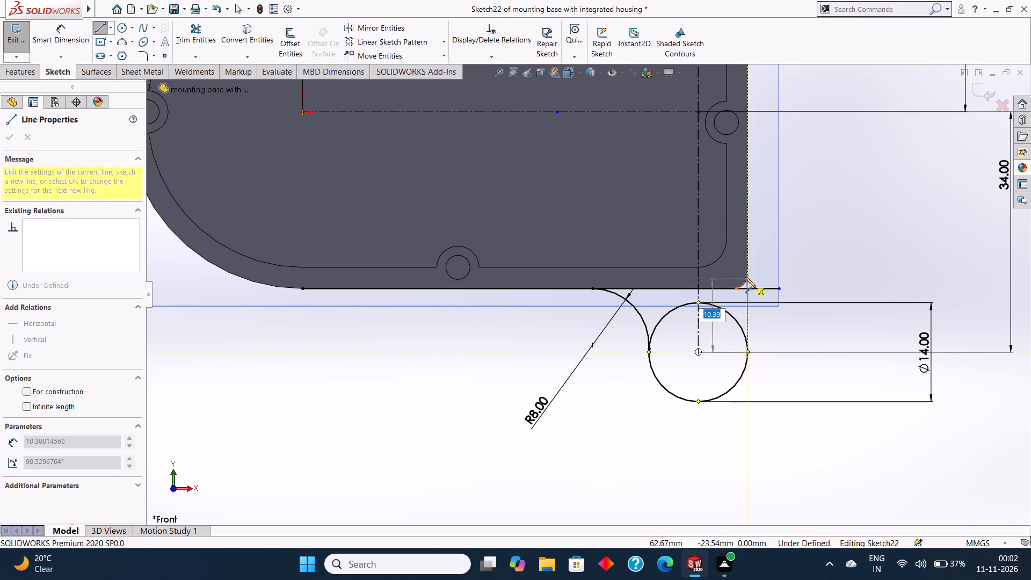
click(746, 276)
key(Escape)
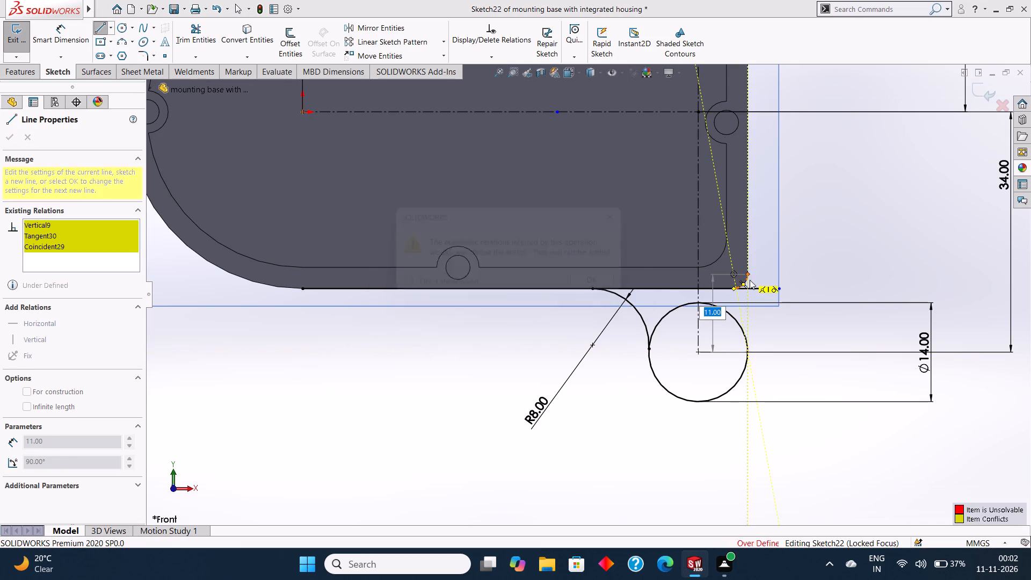
key(Escape)
key(Escape)
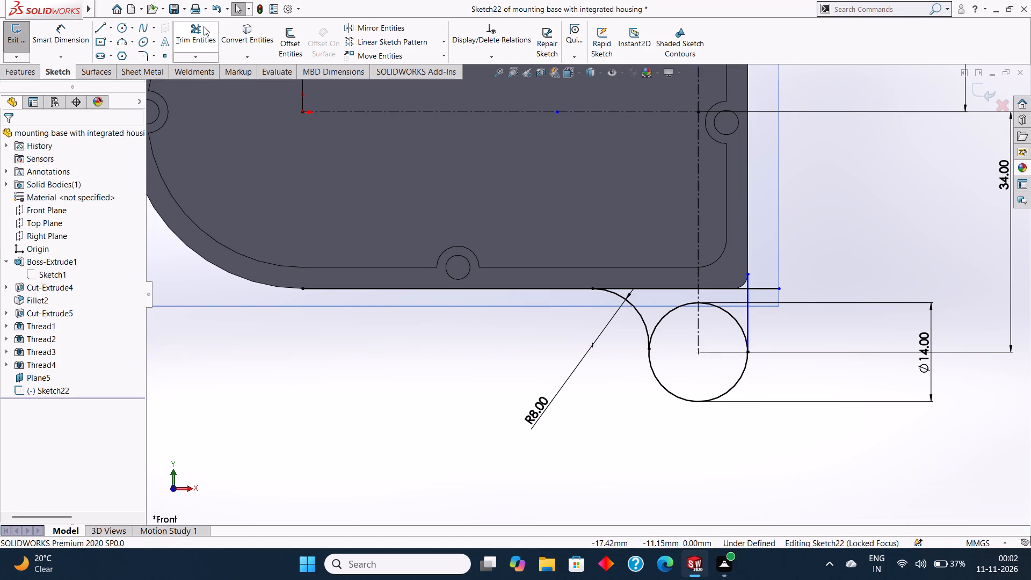
Trim the 14 mm circle's upper arcs and the lower-edge line's portion beyond the vertical centerline.
click(204, 26)
click(765, 288)
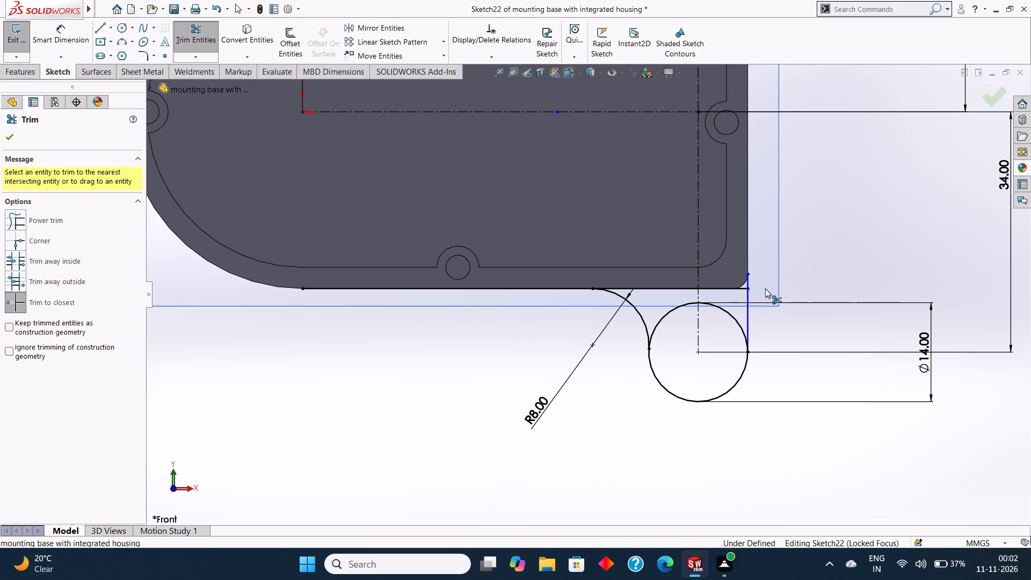
scroll(723, 295, down, 2)
click(714, 316)
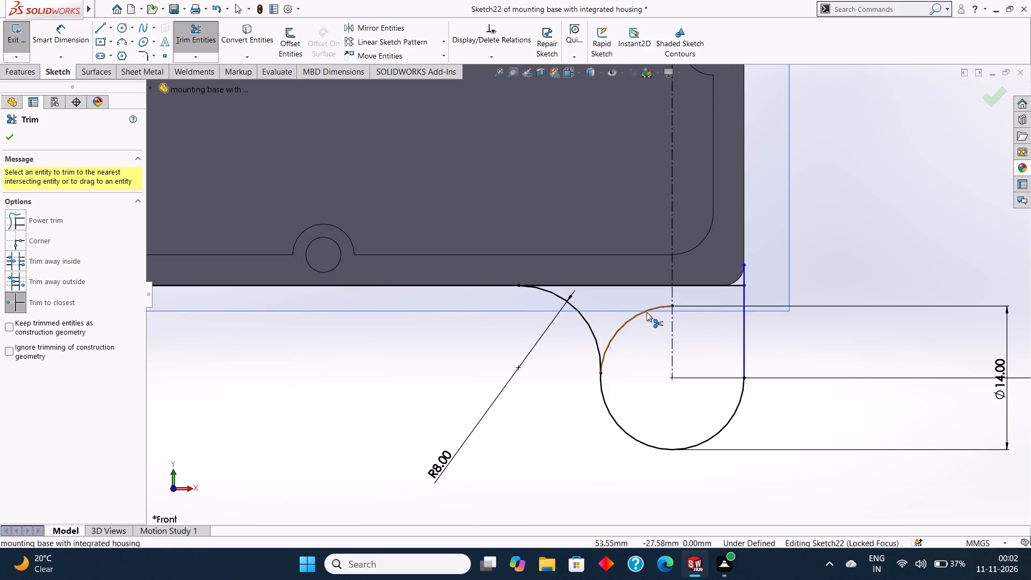
click(644, 310)
scroll(749, 285, down, 3)
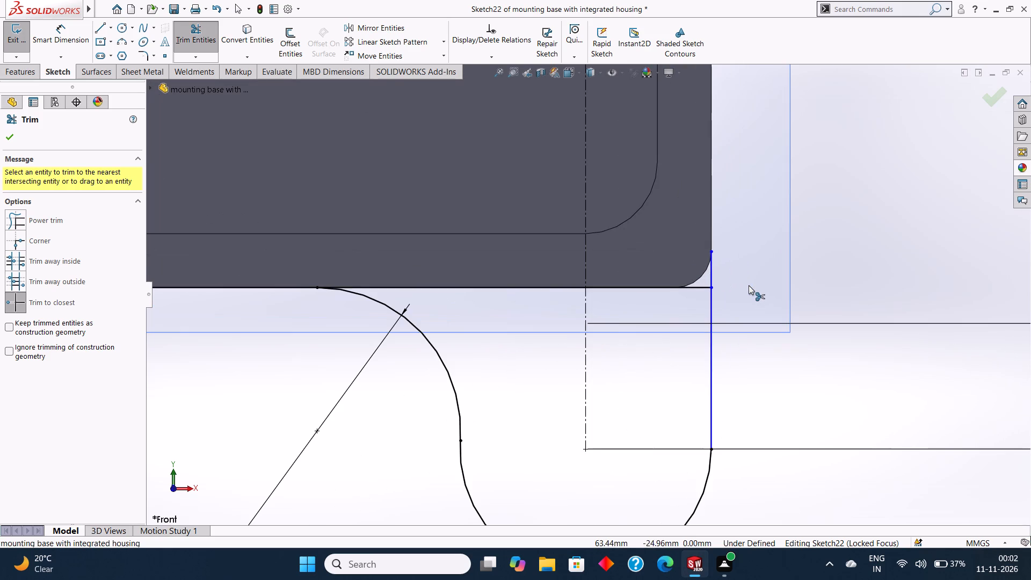
scroll(710, 278, down, 3)
scroll(667, 309, up, 4)
scroll(621, 308, up, 2)
scroll(609, 307, down, 3)
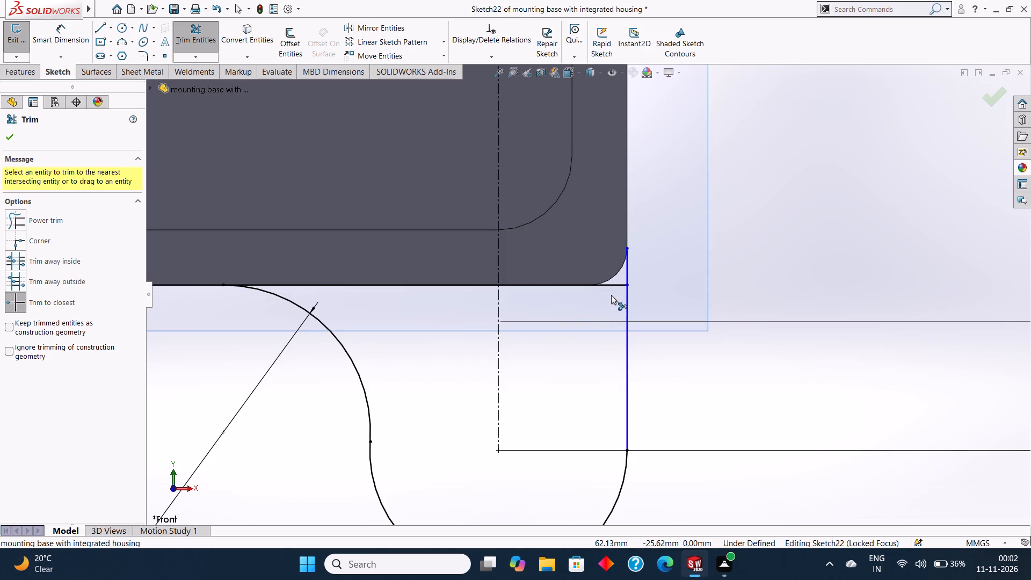
click(612, 285)
key(Escape)
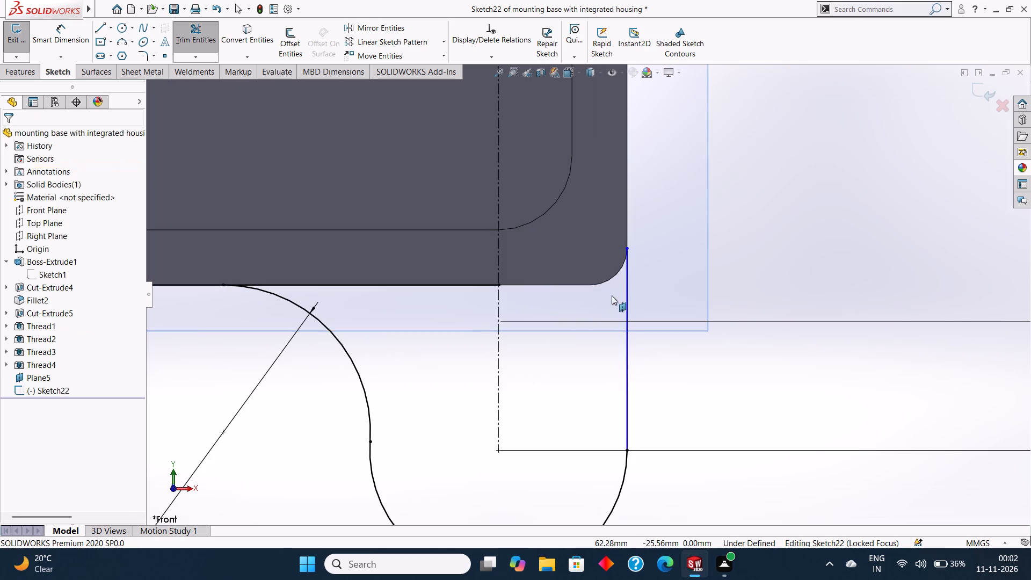
Draw a 5 mm horizontal line along the housing's lower edge from the vertical centerline to the start of the corner round.
click(93, 27)
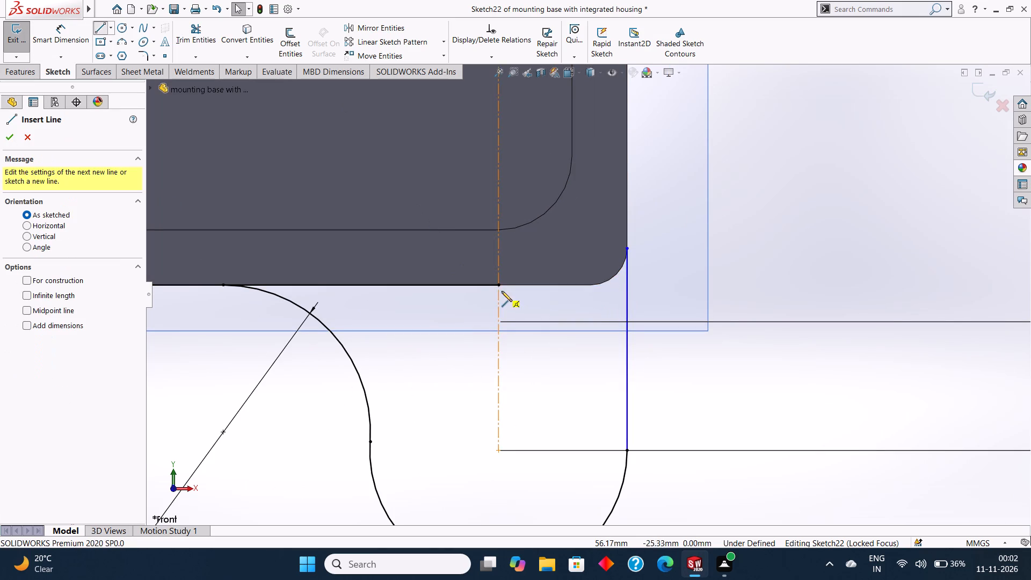
click(497, 284)
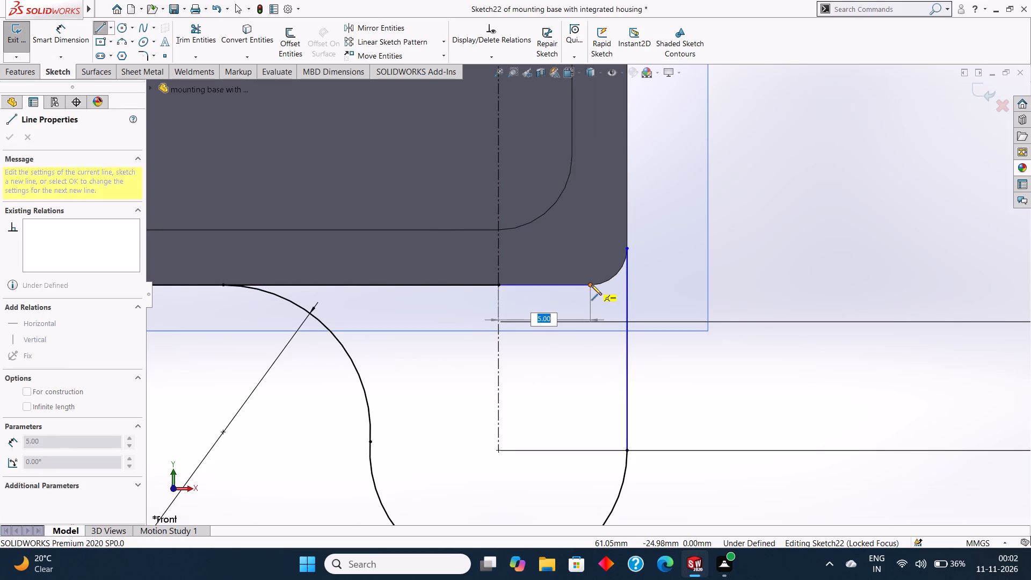
click(591, 285)
key(Escape)
key(Escape)
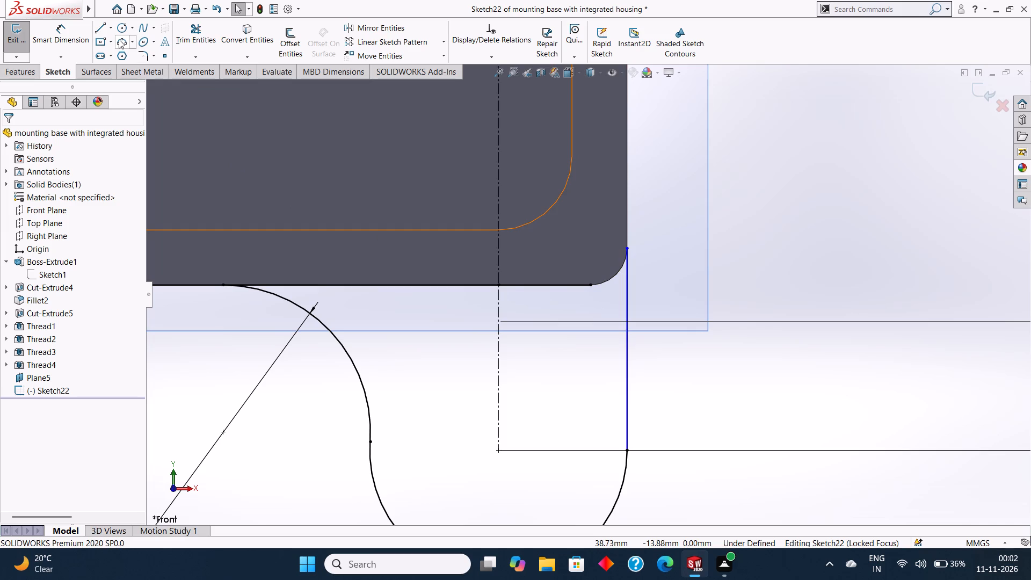
Draw a three-point arc of 2 mm radius over the housing's corner round, joining the vertical line to the lower-edge line.
click(119, 39)
click(627, 248)
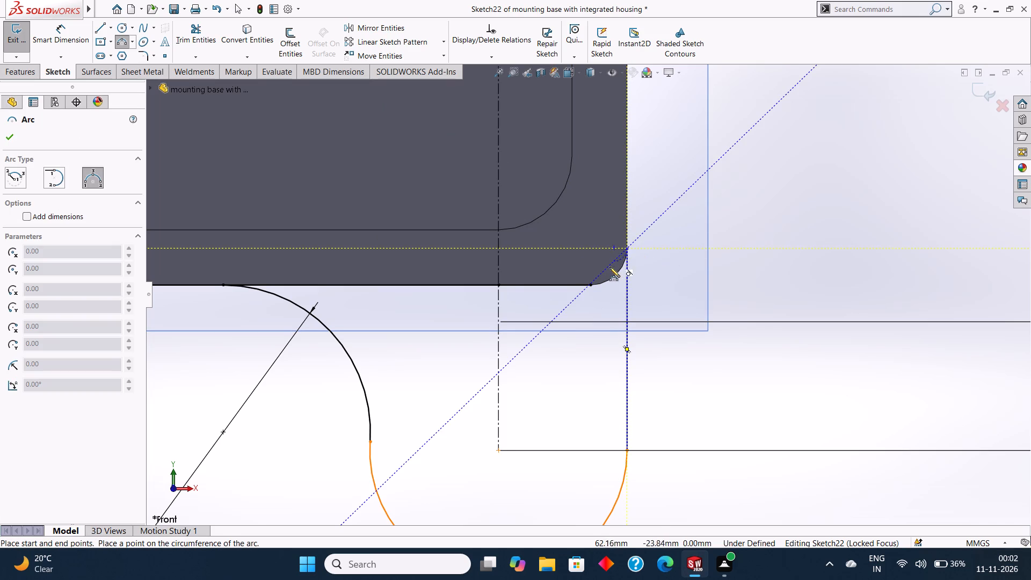
click(590, 284)
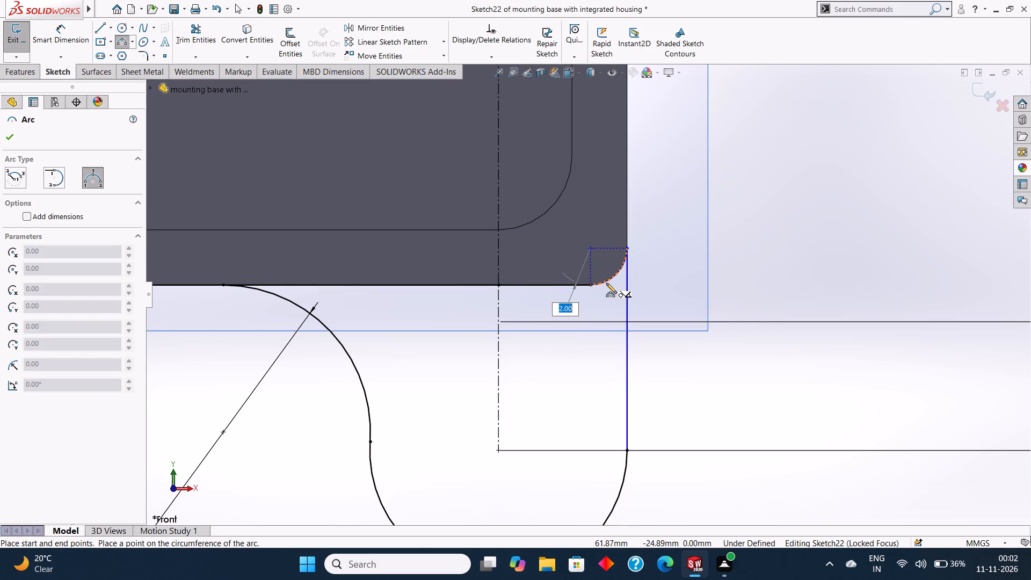
click(606, 283)
key(Escape)
key(Escape)
key(Escape)
scroll(659, 278, up, 3)
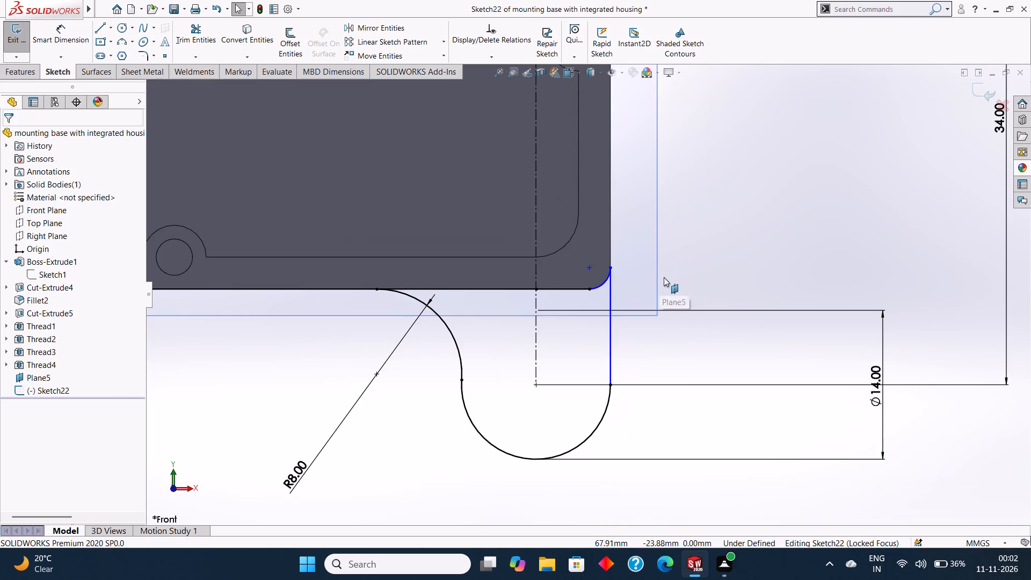
key(Escape)
scroll(665, 277, up, 2)
scroll(627, 311, up, 2)
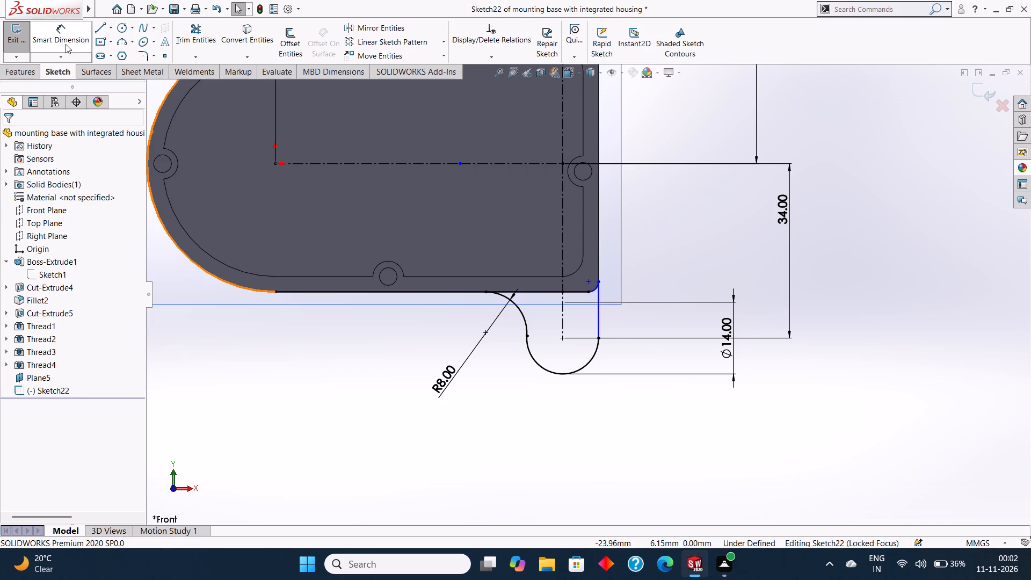
Dimension the ear's vertical side line at 11 mm.
click(66, 44)
click(598, 303)
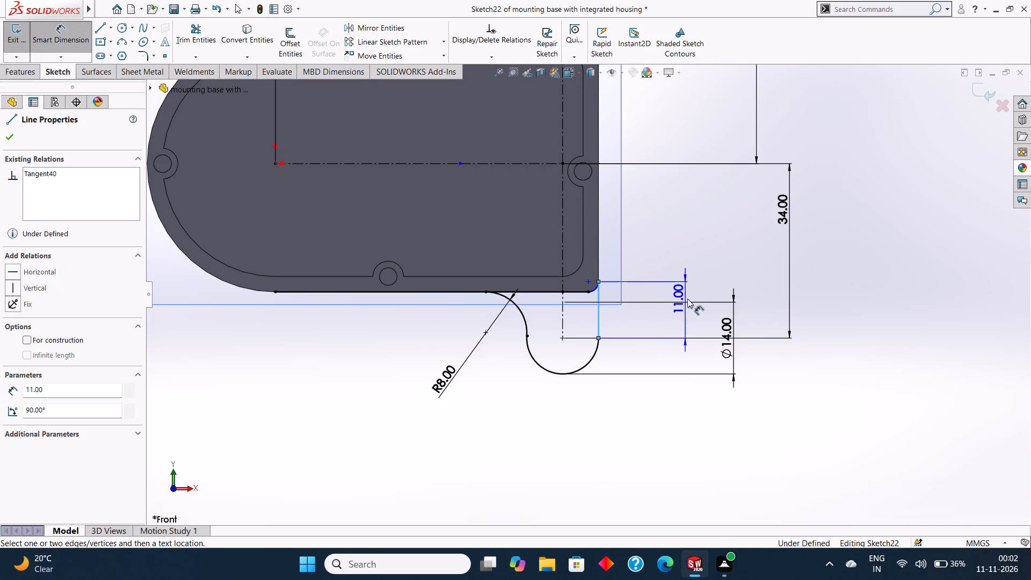
click(687, 299)
click(641, 284)
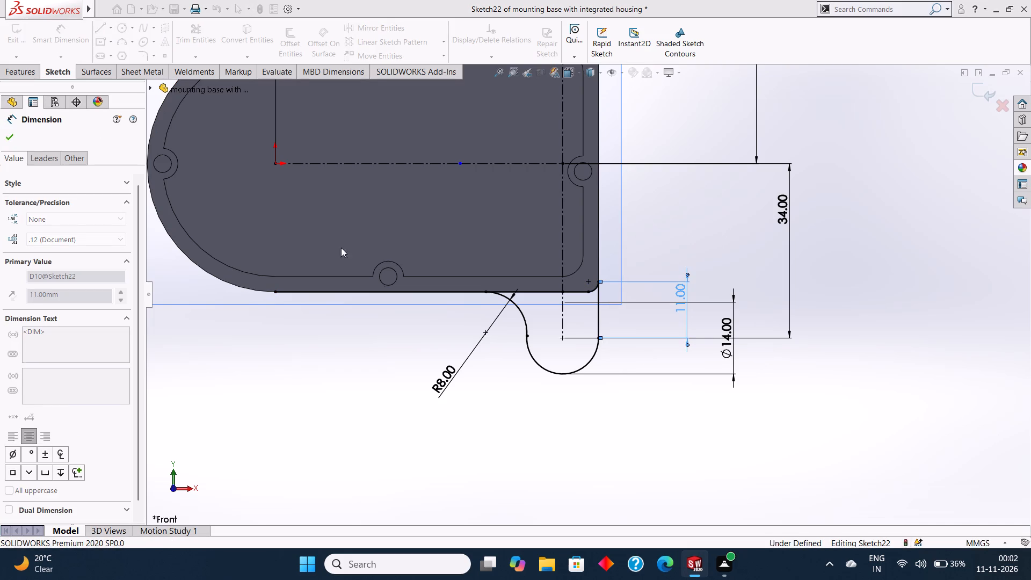
click(10, 129)
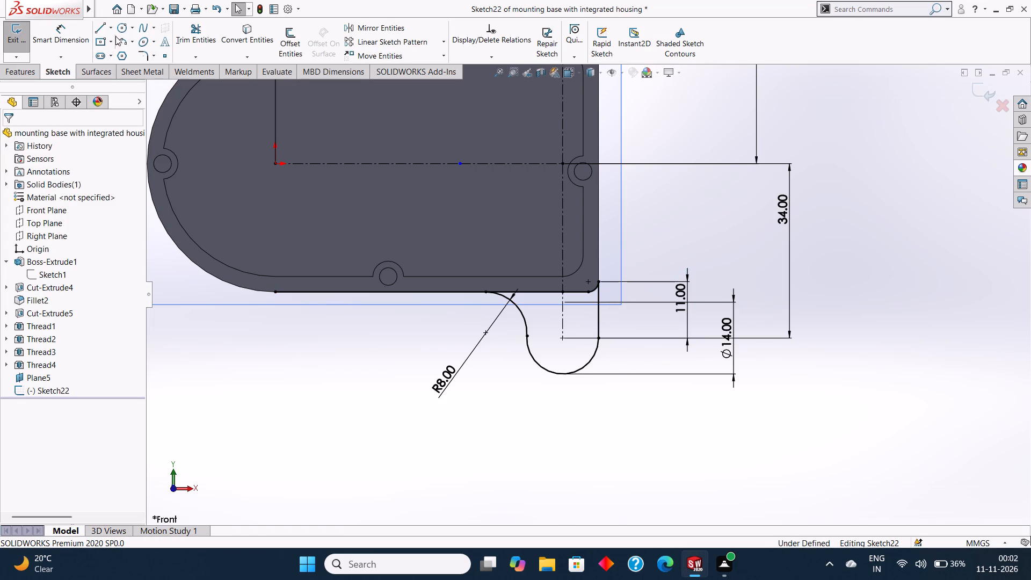
Draw a 3 mm radius circle at the centre of the lower mounting ear's rounded end.
click(123, 25)
drag(563, 337, 571, 330)
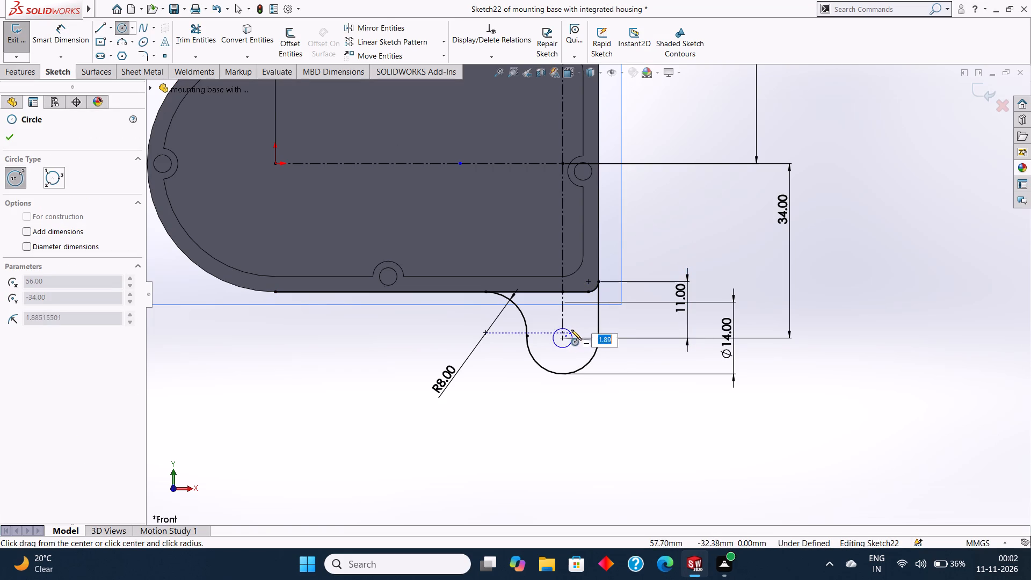
drag(571, 330, 575, 327)
key(BackSpace)
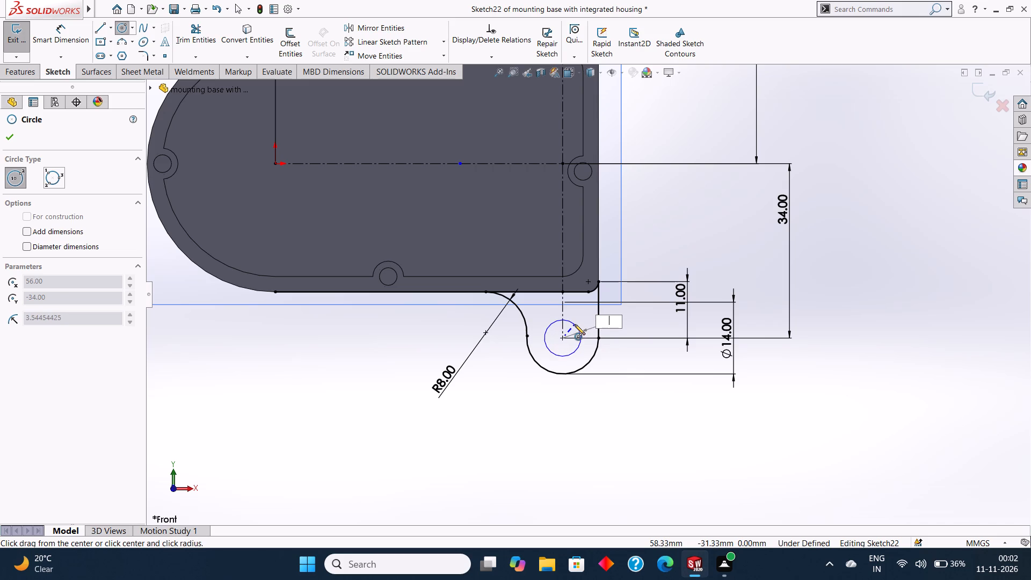
key(3)
key(Return)
key(Escape)
key(Escape)
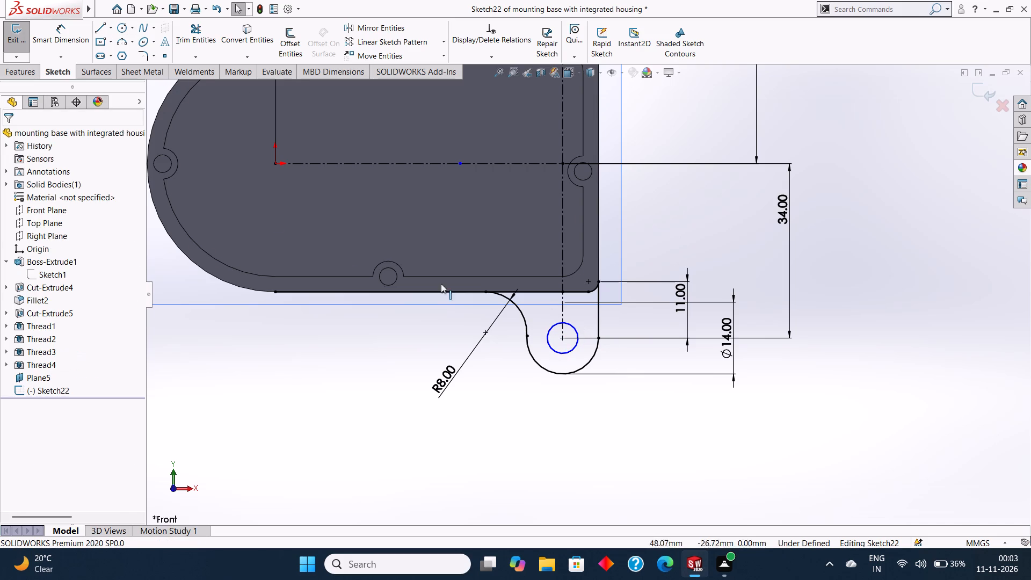
Dimension the lower ear's hole circle at 6 mm diameter.
click(79, 38)
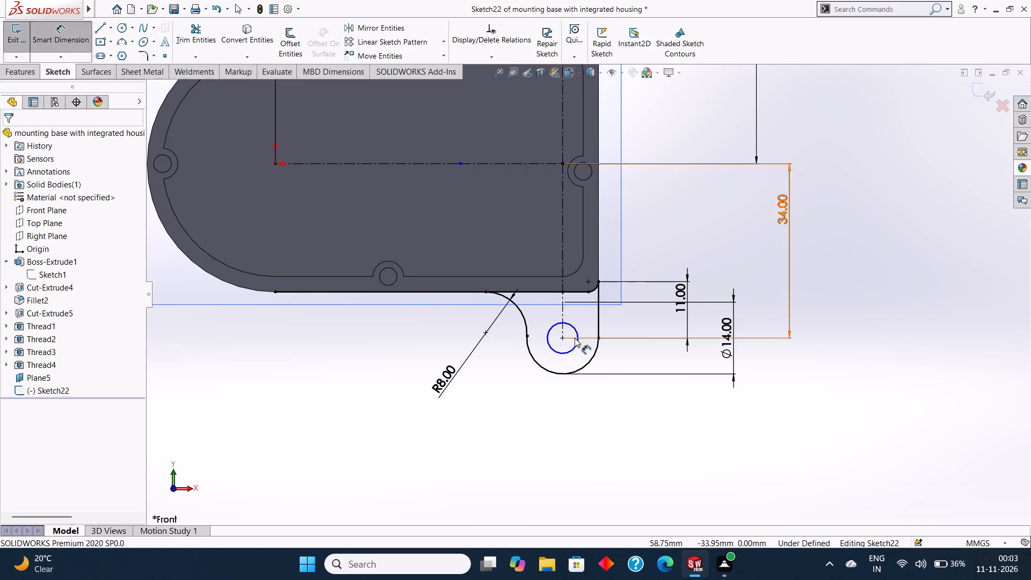
click(572, 327)
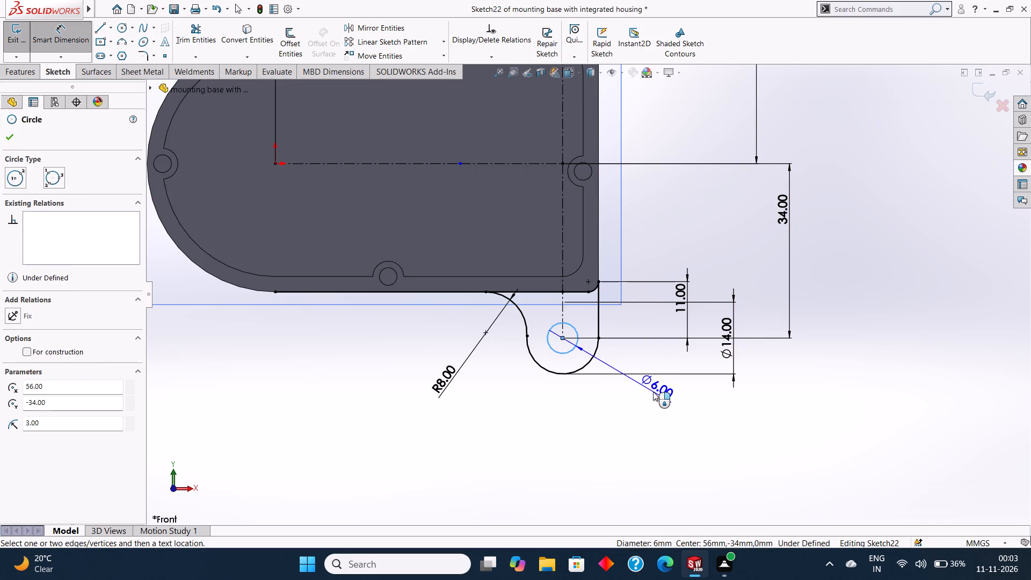
click(653, 392)
click(606, 376)
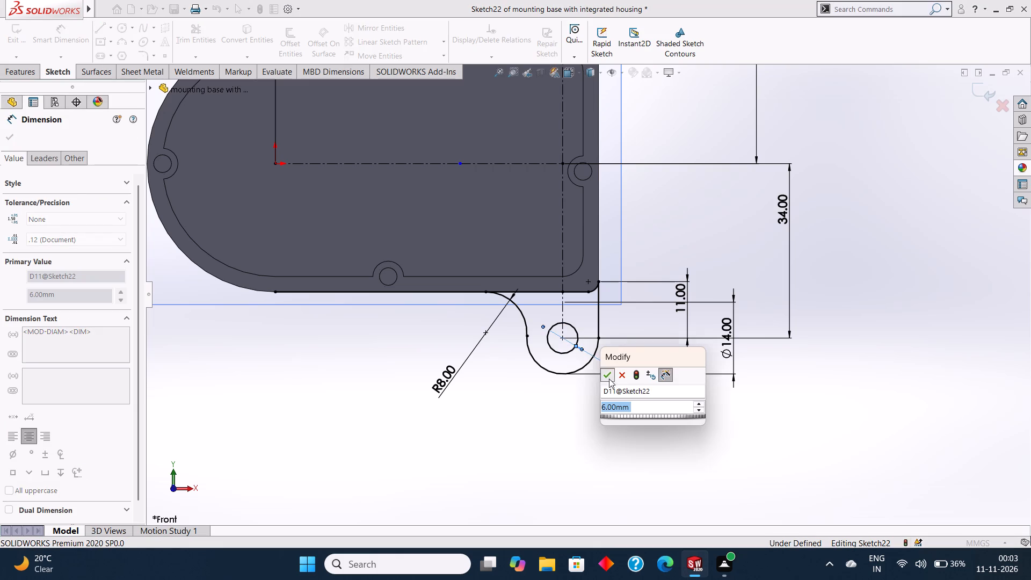
click(13, 132)
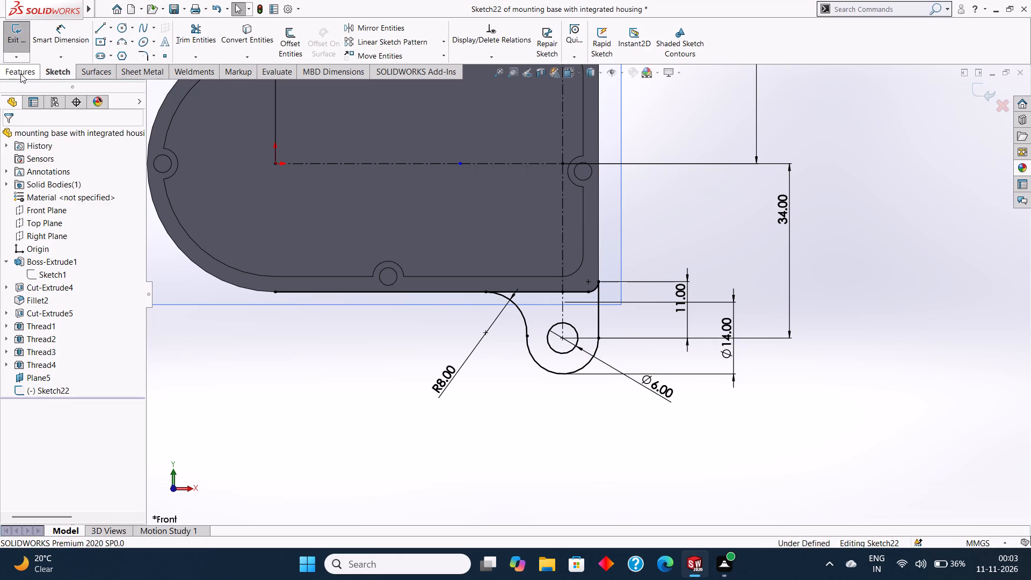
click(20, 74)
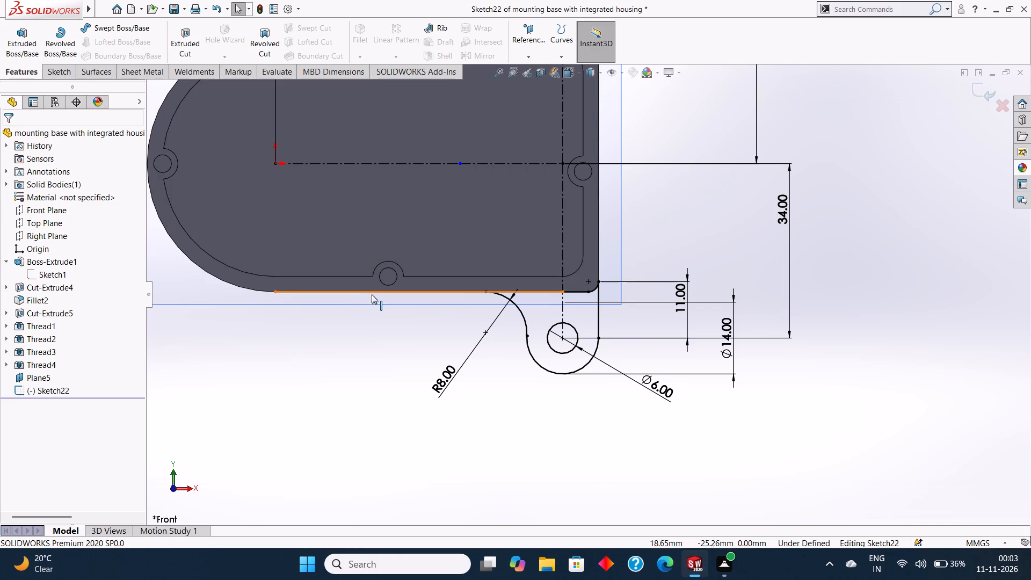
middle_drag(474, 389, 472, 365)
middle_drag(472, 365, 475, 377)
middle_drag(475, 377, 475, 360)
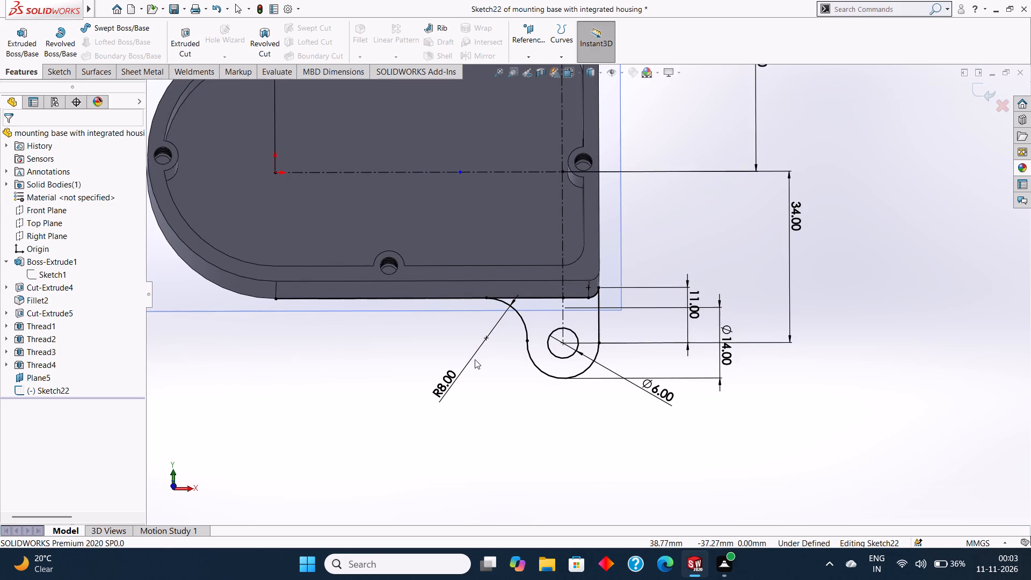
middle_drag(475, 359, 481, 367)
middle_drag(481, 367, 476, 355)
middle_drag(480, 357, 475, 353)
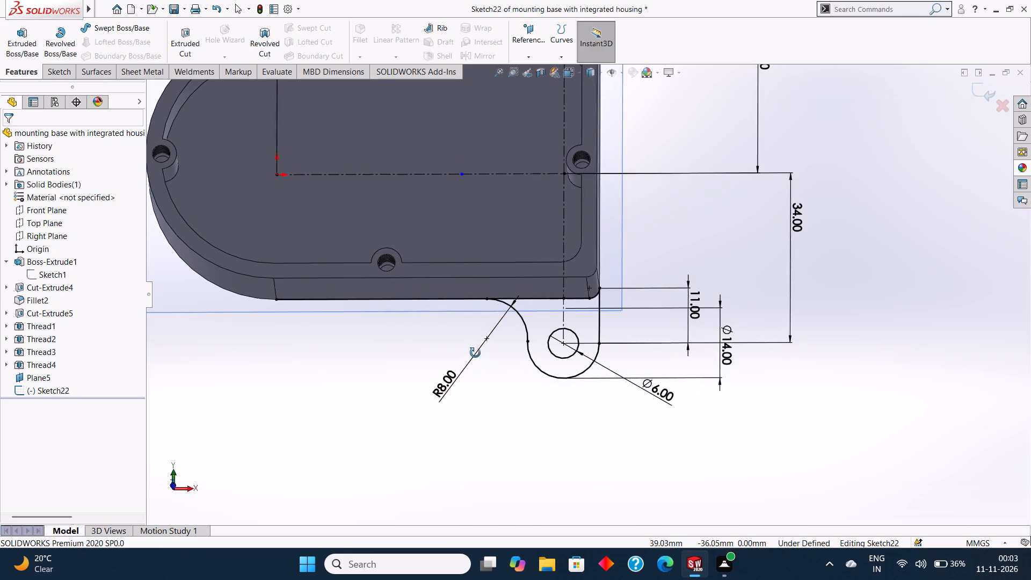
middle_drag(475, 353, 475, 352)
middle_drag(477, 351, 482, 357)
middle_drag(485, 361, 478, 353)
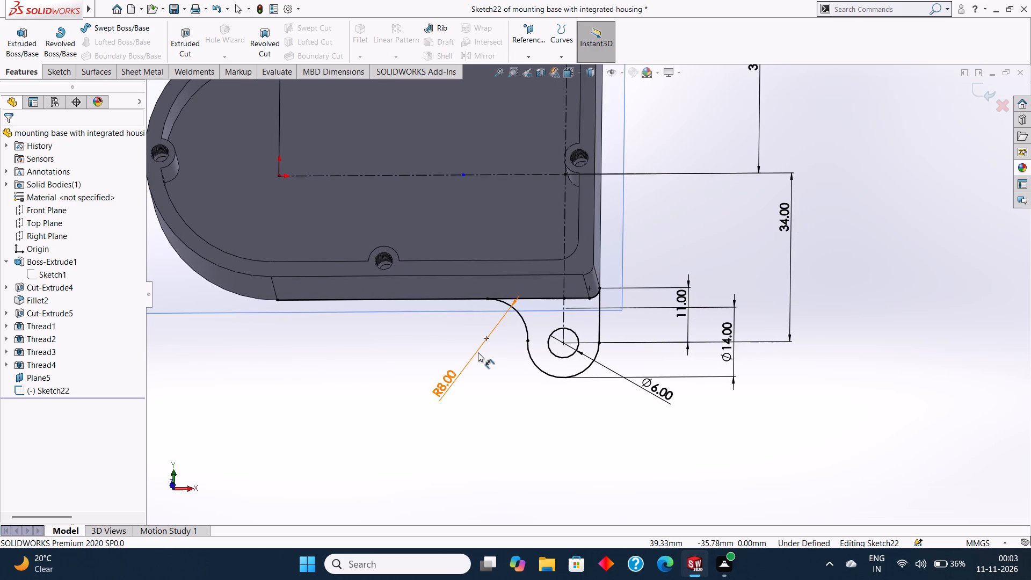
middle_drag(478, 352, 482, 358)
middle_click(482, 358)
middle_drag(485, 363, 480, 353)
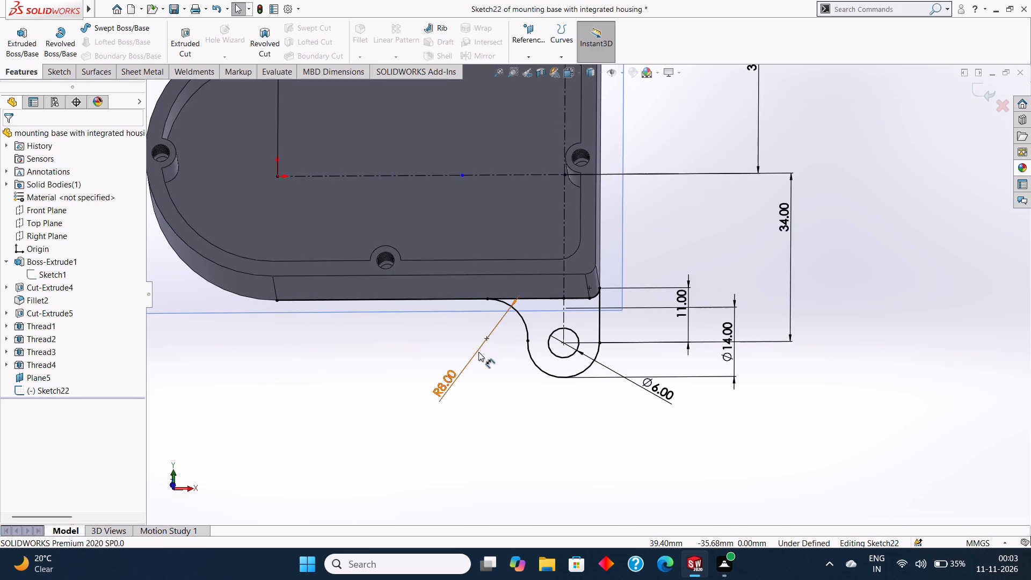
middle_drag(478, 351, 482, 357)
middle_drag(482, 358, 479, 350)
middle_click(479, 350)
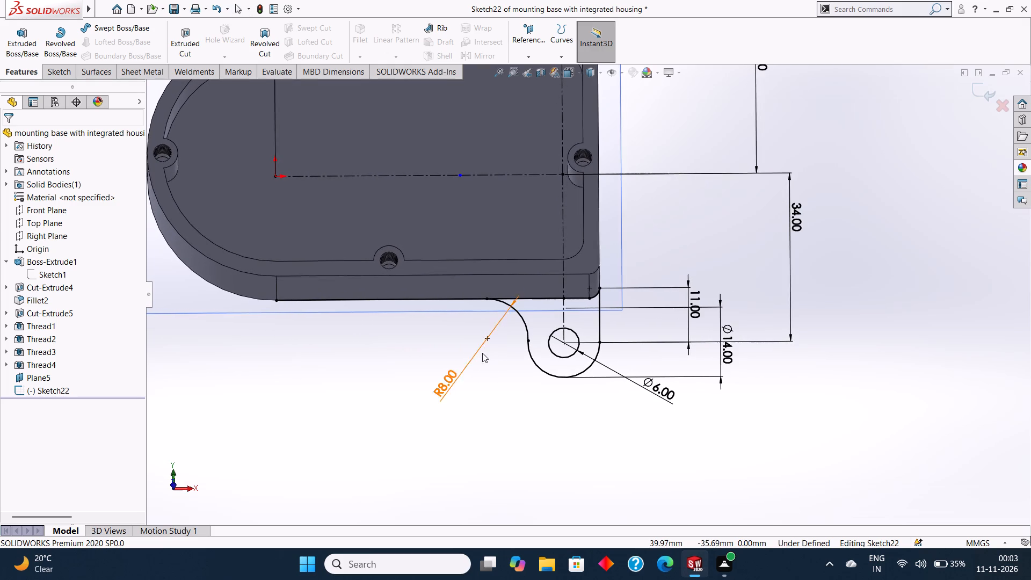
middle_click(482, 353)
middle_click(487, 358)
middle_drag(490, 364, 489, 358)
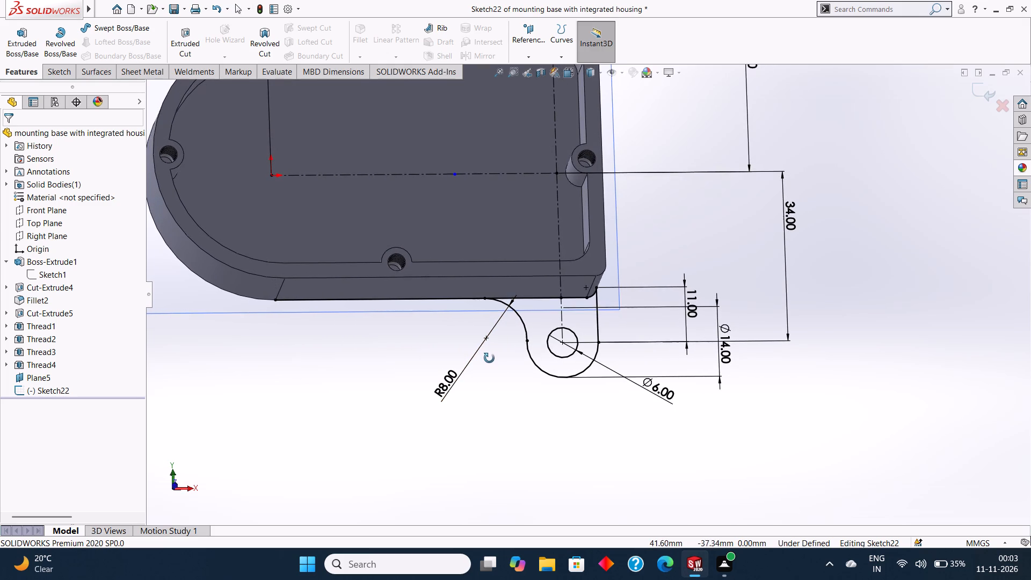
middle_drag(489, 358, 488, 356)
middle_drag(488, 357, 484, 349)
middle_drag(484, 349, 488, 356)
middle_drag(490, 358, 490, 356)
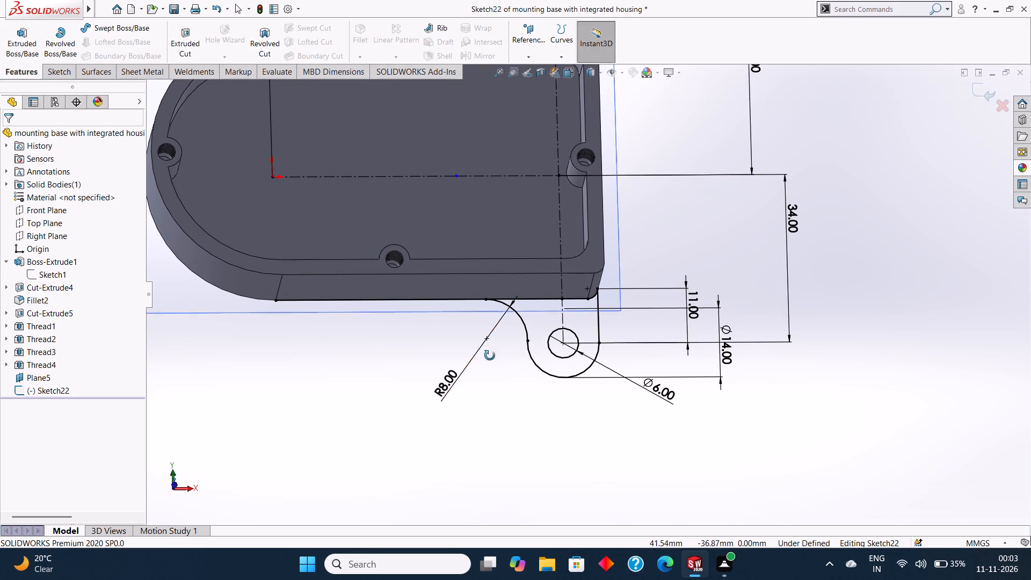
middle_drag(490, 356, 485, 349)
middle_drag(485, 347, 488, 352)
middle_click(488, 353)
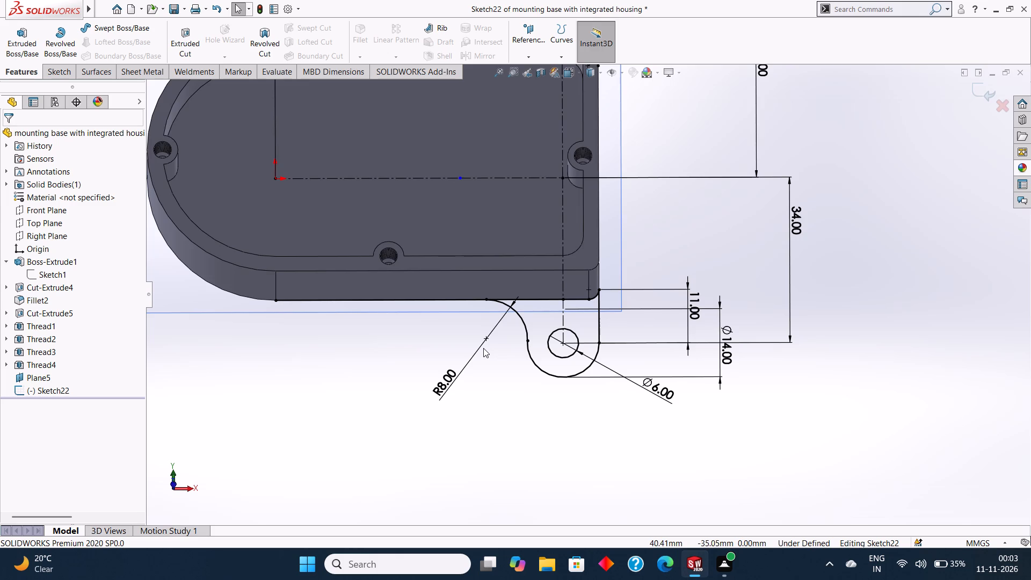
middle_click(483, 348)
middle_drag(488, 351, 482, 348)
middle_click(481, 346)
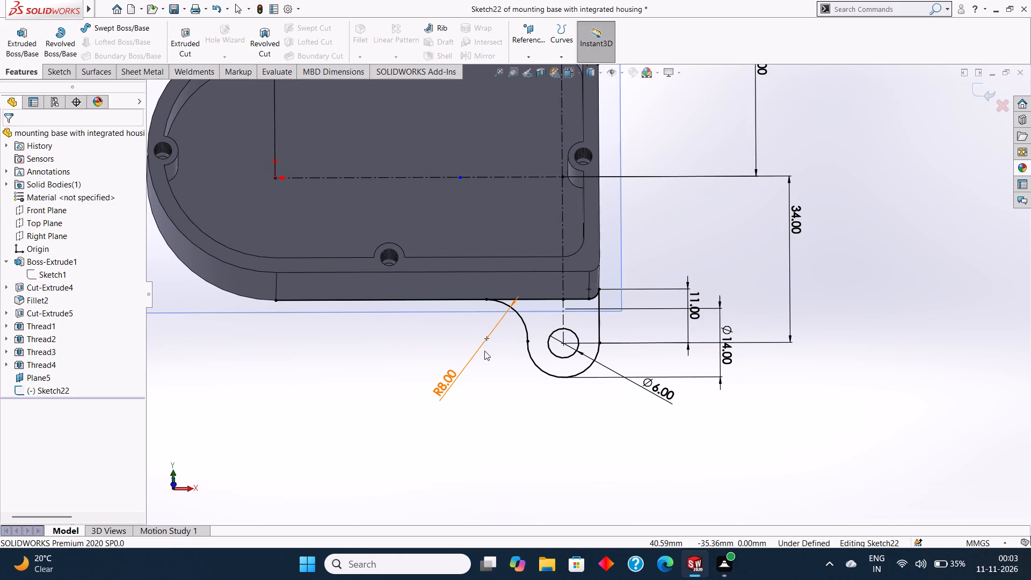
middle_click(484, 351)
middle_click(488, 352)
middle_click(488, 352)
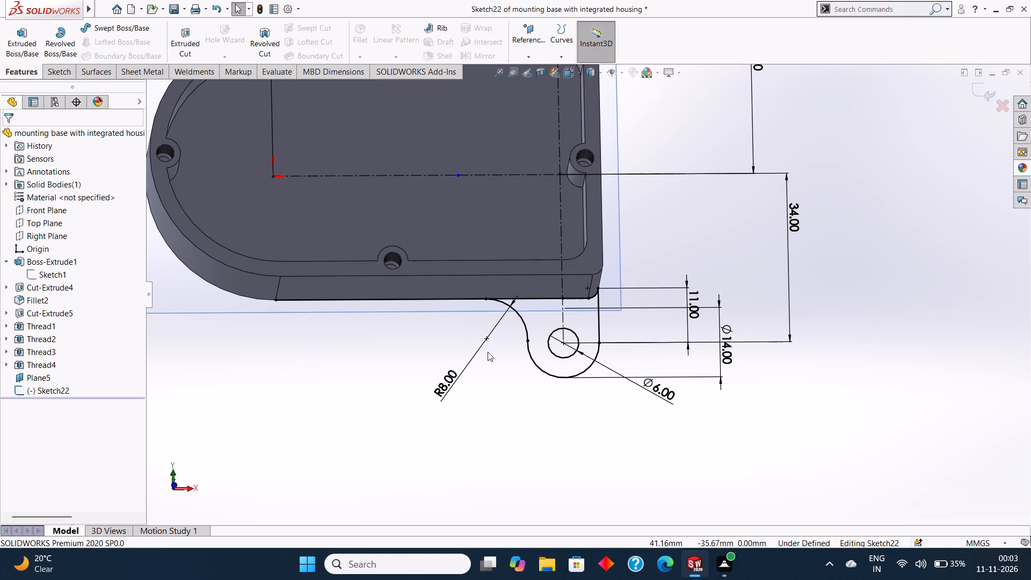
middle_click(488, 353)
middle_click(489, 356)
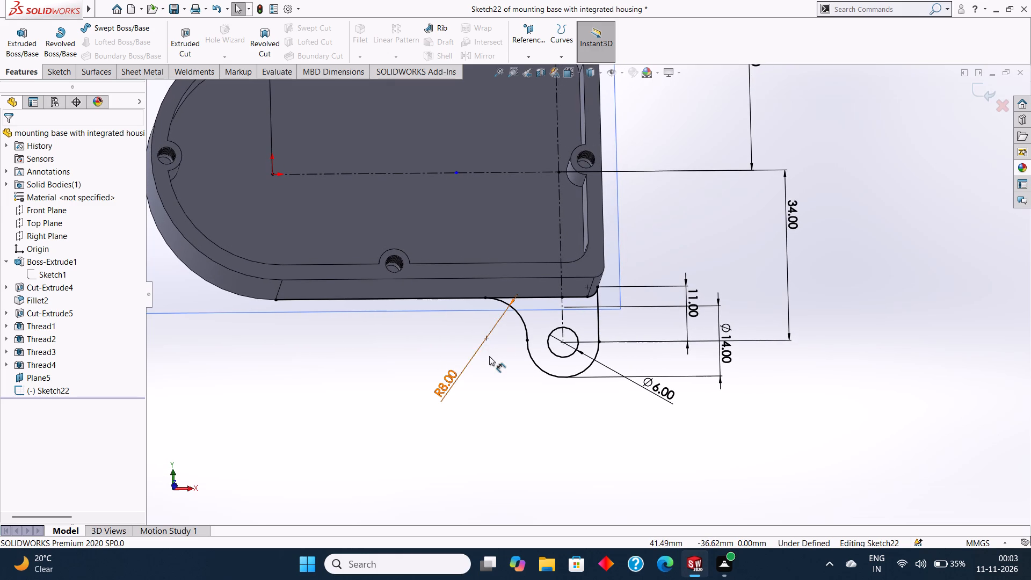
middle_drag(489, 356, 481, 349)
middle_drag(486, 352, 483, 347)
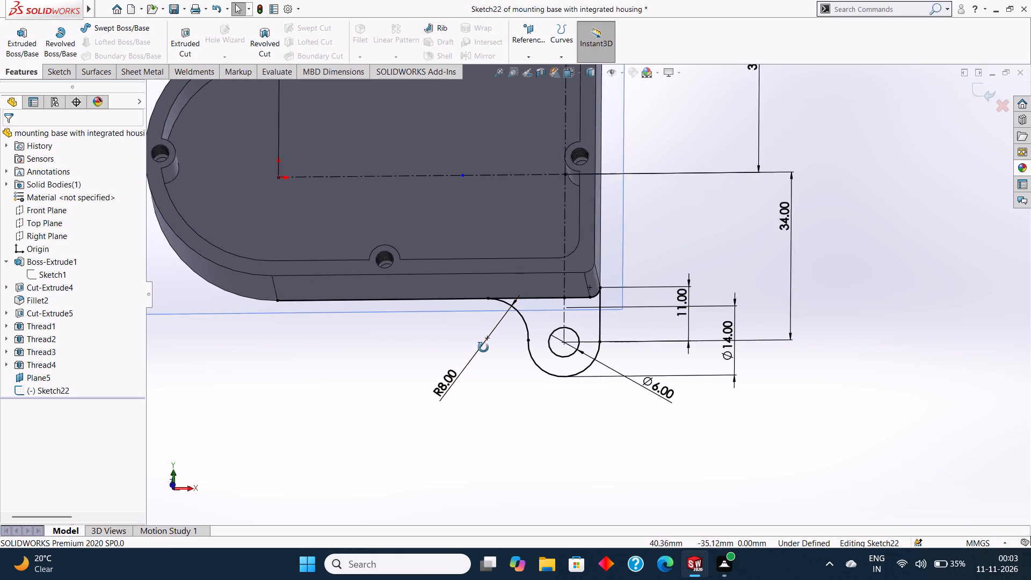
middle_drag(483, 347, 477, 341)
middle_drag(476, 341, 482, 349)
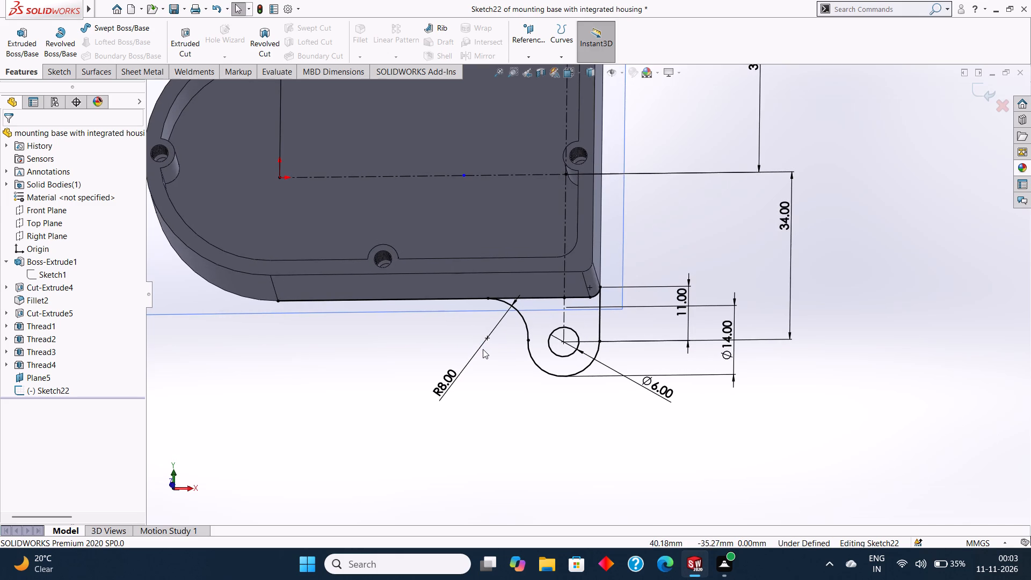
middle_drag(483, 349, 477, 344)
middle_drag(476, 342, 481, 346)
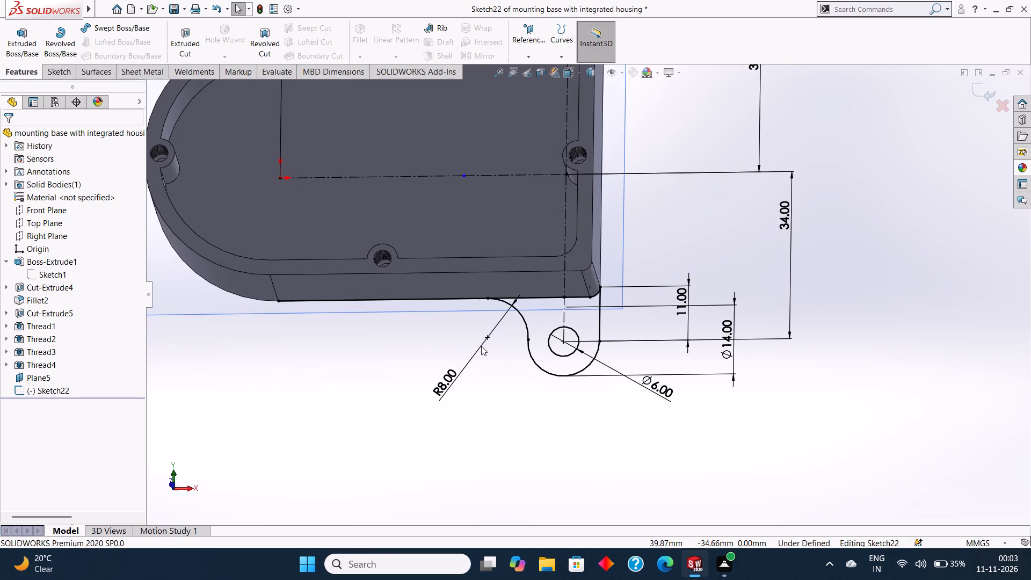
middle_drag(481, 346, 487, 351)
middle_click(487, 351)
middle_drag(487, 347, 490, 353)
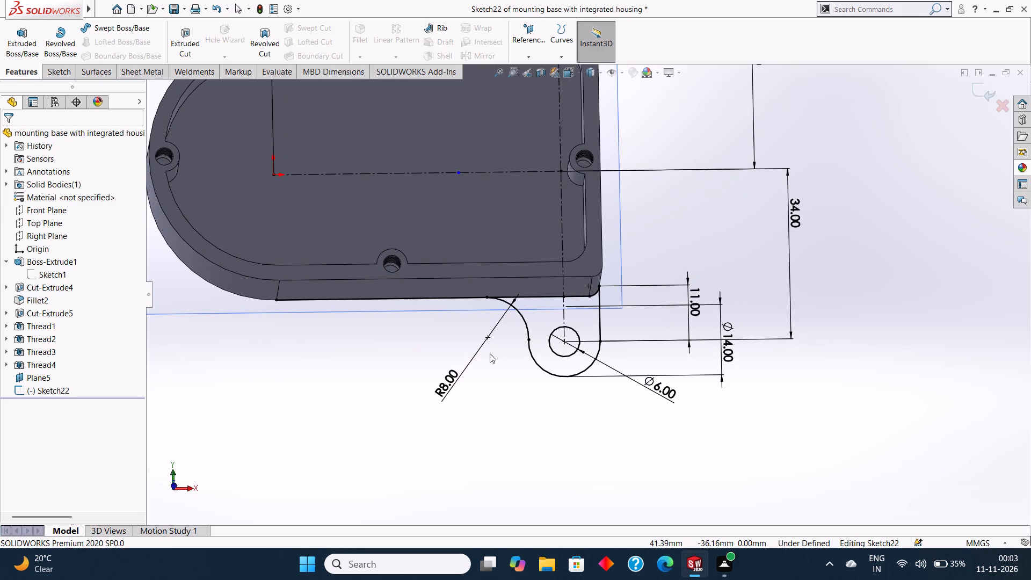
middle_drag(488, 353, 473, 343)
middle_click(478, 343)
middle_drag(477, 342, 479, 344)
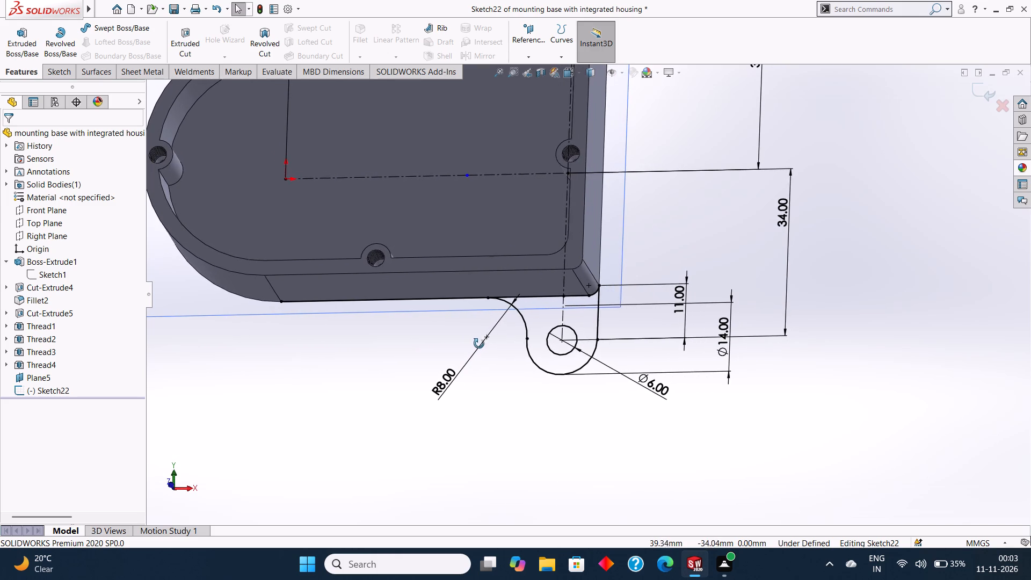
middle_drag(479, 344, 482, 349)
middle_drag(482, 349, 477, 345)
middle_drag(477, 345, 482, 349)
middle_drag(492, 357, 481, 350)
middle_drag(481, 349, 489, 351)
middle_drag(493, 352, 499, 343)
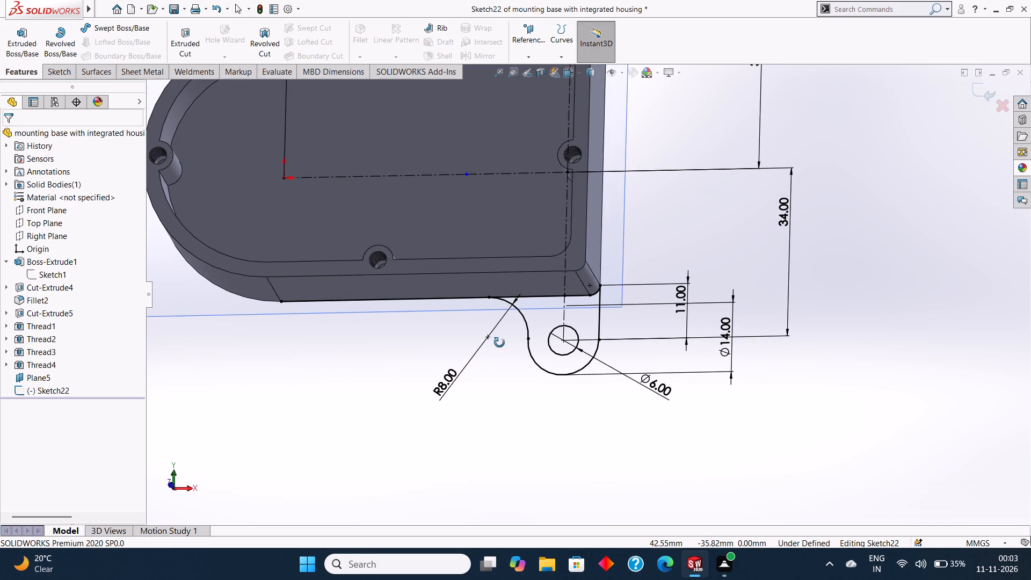
Extrude the upper and lower mounting ear regions, excluding their hole circles, as a 6 mm blind boss merged with the housing.
middle_drag(499, 343, 510, 281)
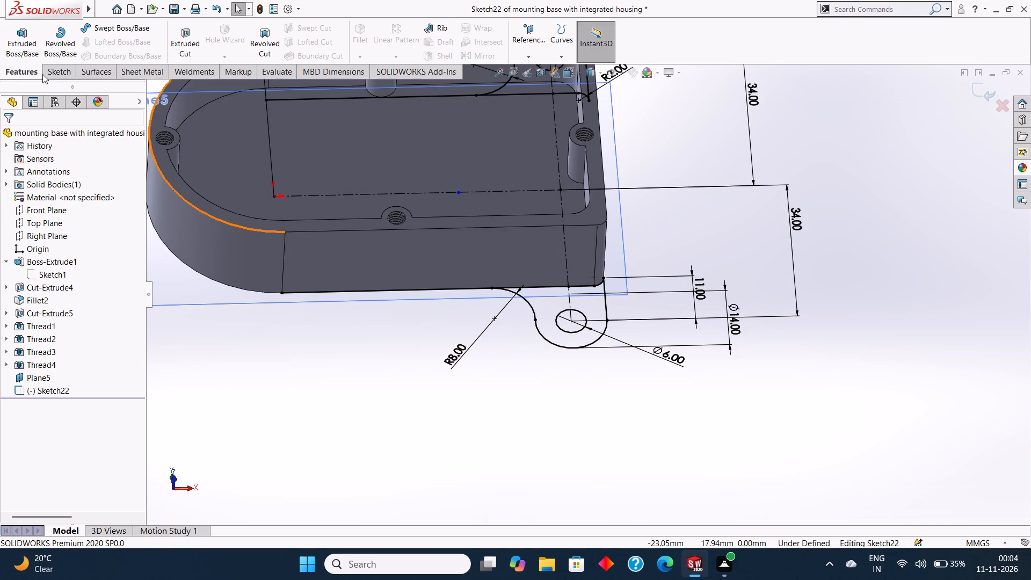
click(38, 72)
click(14, 42)
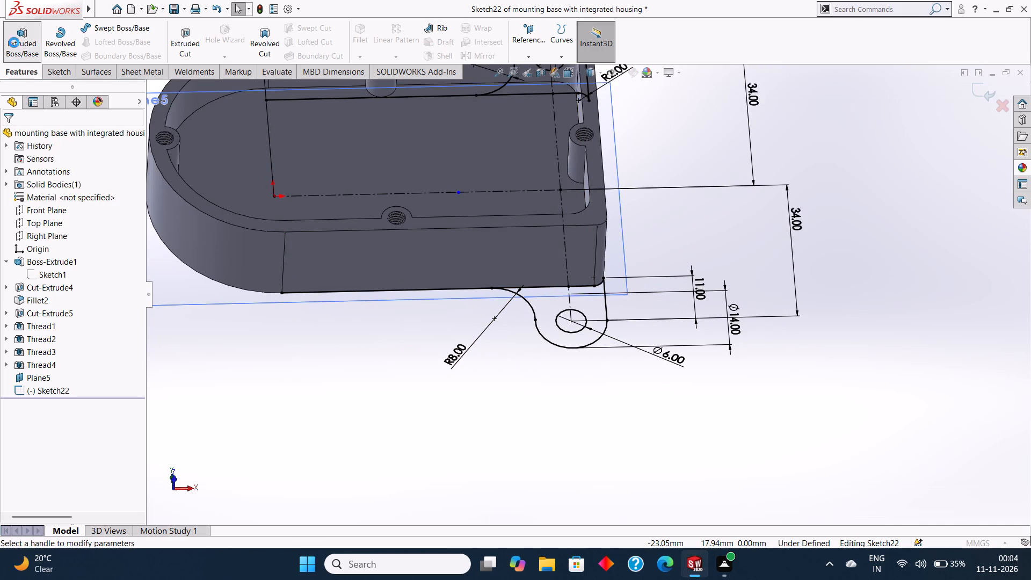
click(550, 295)
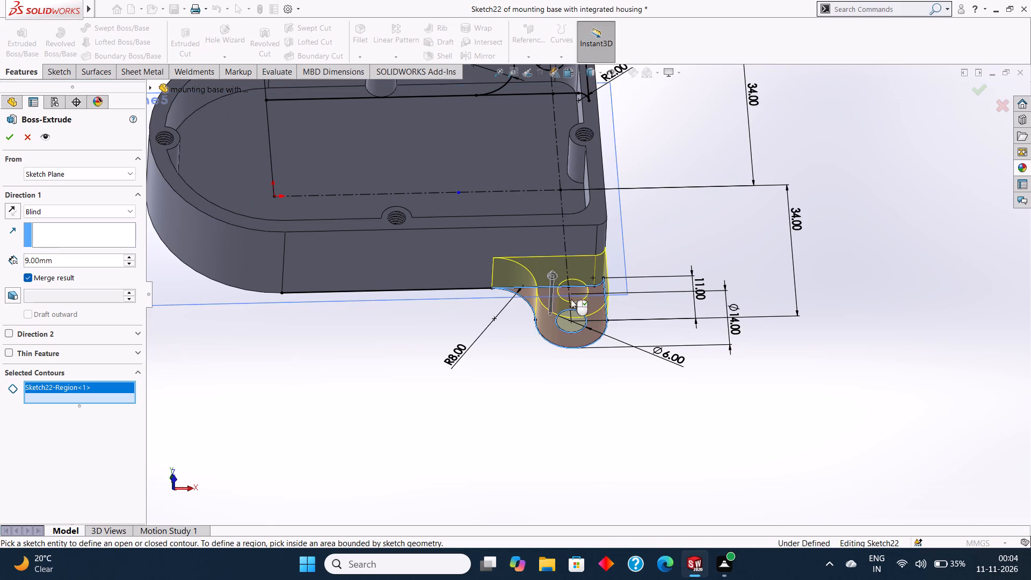
middle_drag(714, 292, 687, 375)
scroll(690, 367, up, 4)
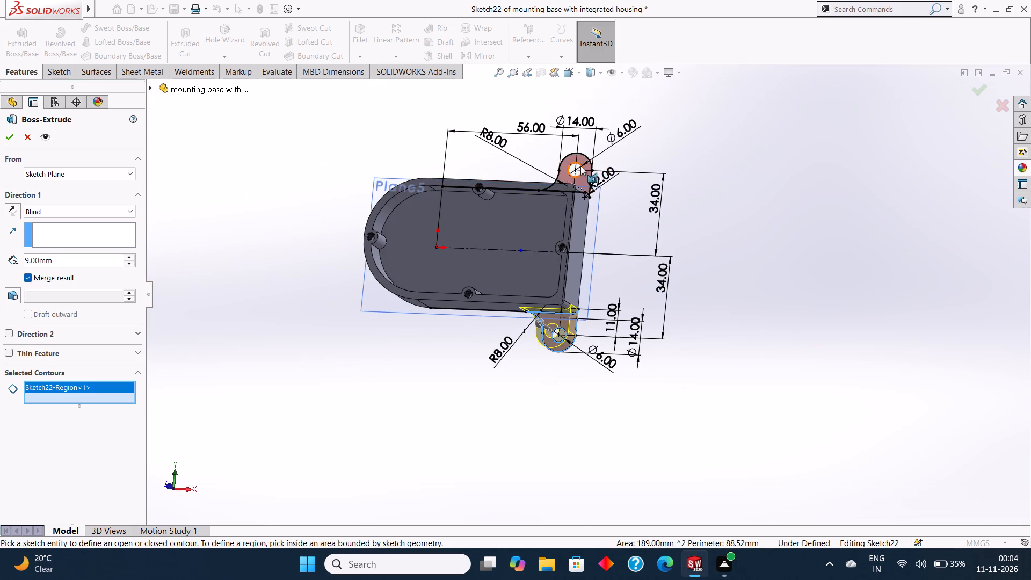
scroll(573, 166, down, 4)
click(560, 197)
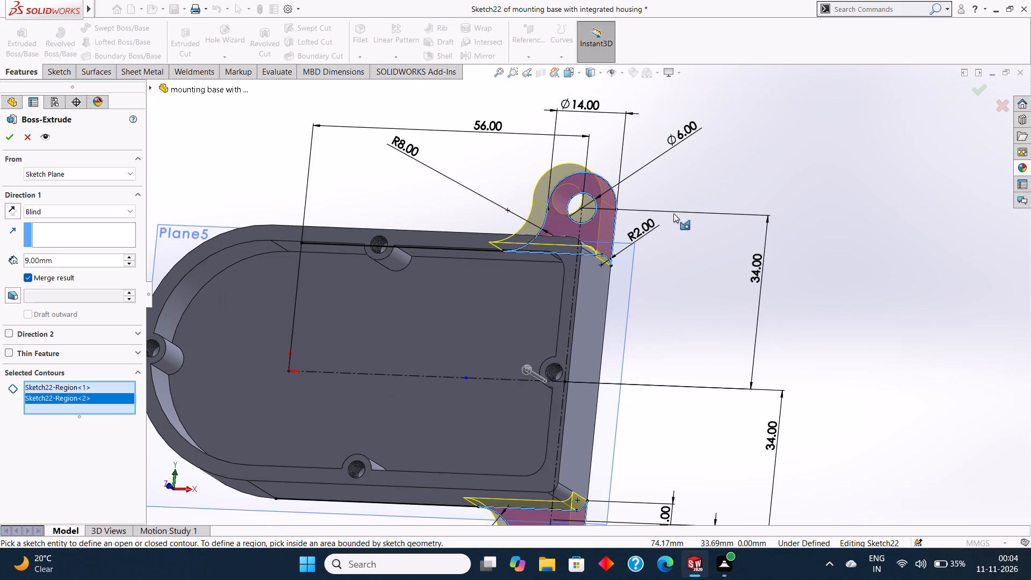
scroll(681, 213, up, 3)
middle_drag(730, 191, 735, 159)
middle_drag(731, 221, 737, 193)
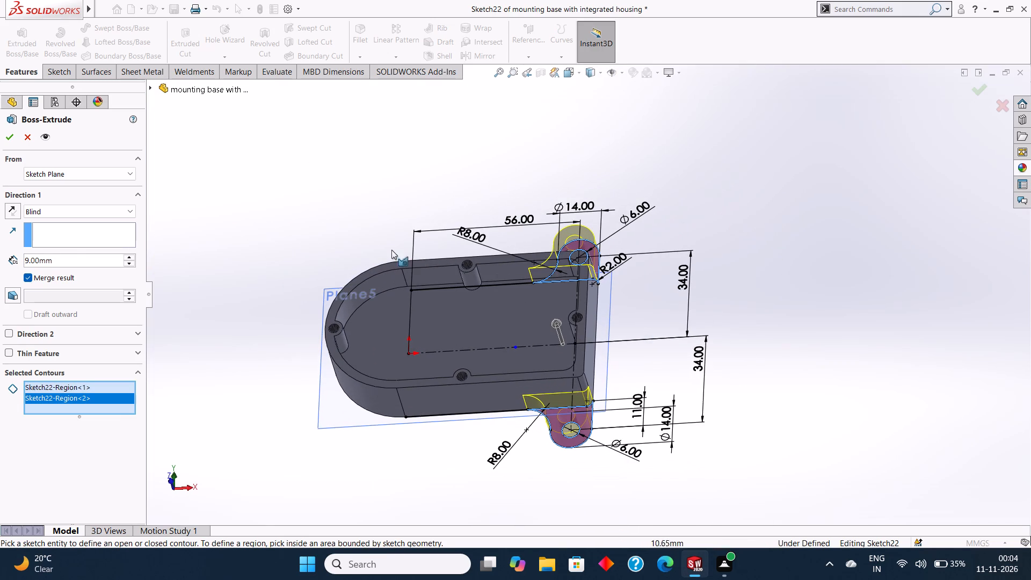
click(77, 254)
click(77, 260)
drag(79, 261, 20, 261)
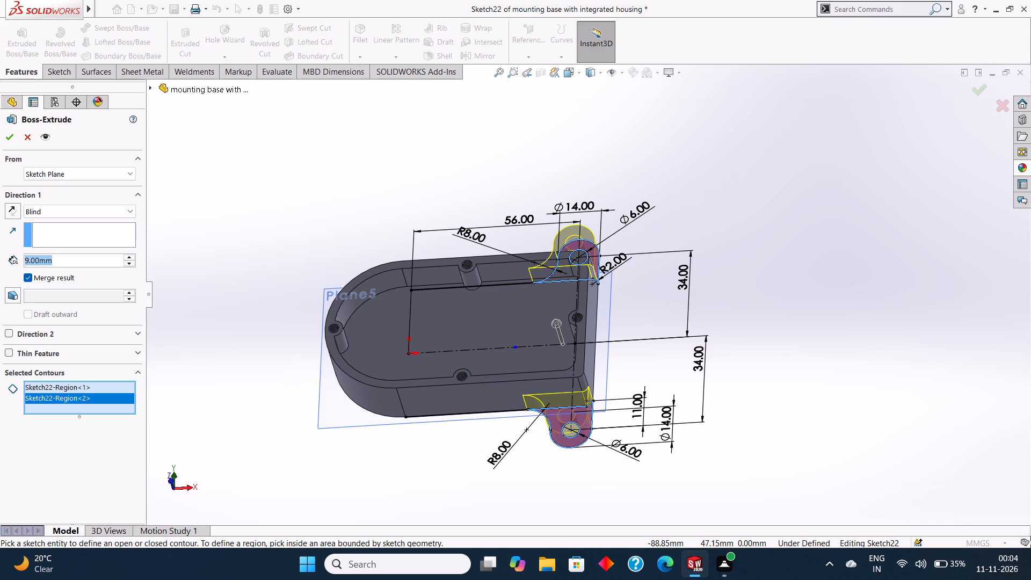
drag(20, 261, 20, 261)
key(BackSpace)
key(6)
key(Return)
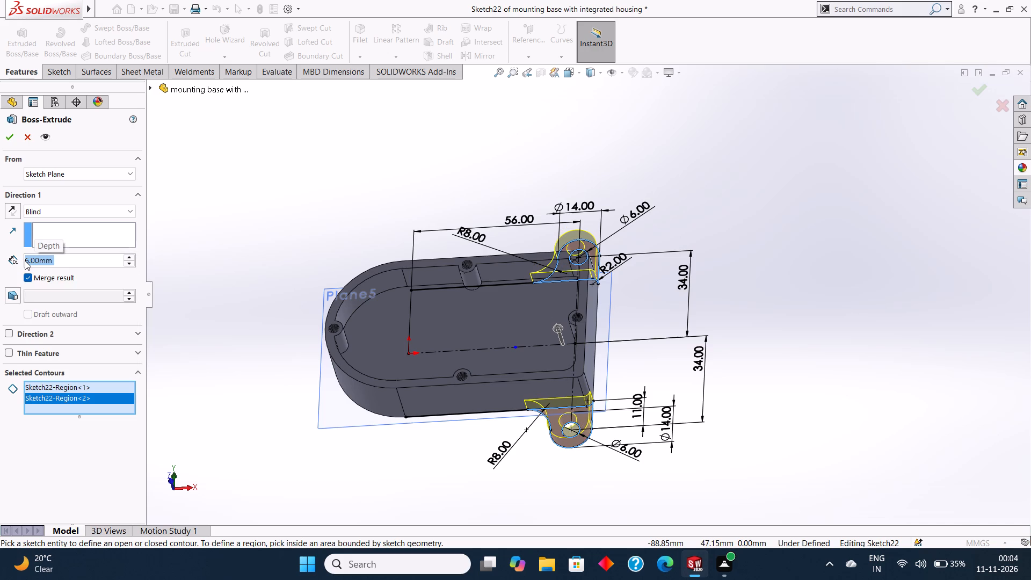
click(8, 136)
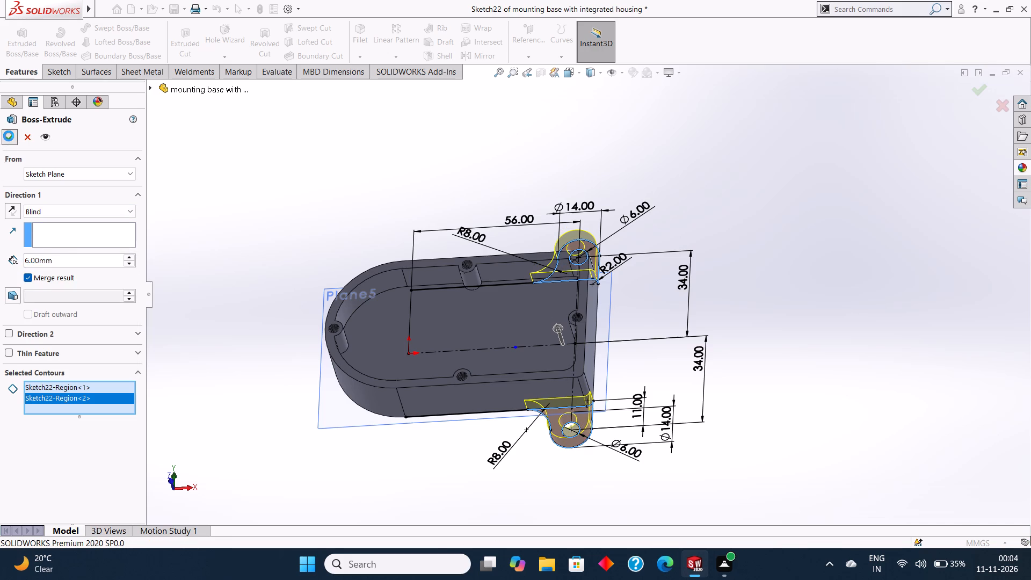
click(746, 203)
middle_drag(746, 203, 752, 175)
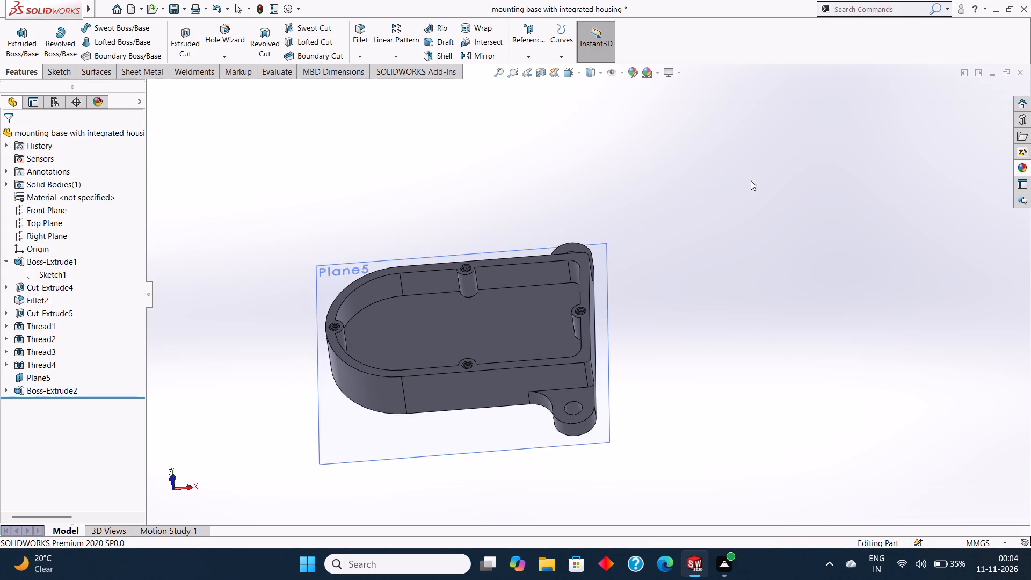
Examine the housing from several angles, checking the side mounting ears, their holes and the blends into the housing walls.
middle_drag(749, 206, 757, 170)
middle_drag(754, 192, 755, 180)
scroll(755, 180, up, 1)
middle_drag(754, 181, 754, 187)
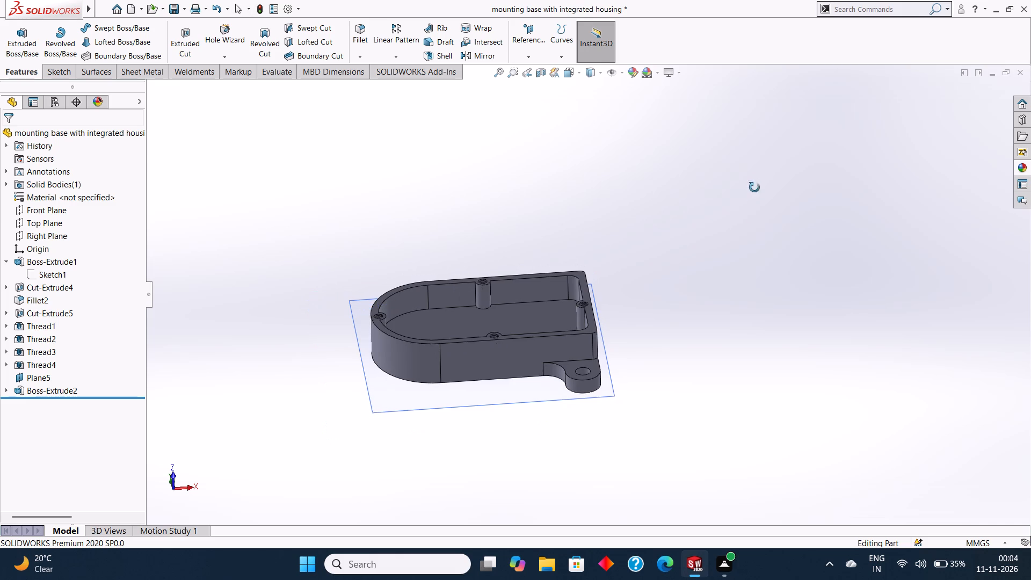
middle_drag(754, 187, 754, 221)
middle_drag(752, 230, 745, 209)
middle_drag(750, 219, 742, 205)
middle_drag(737, 207, 740, 212)
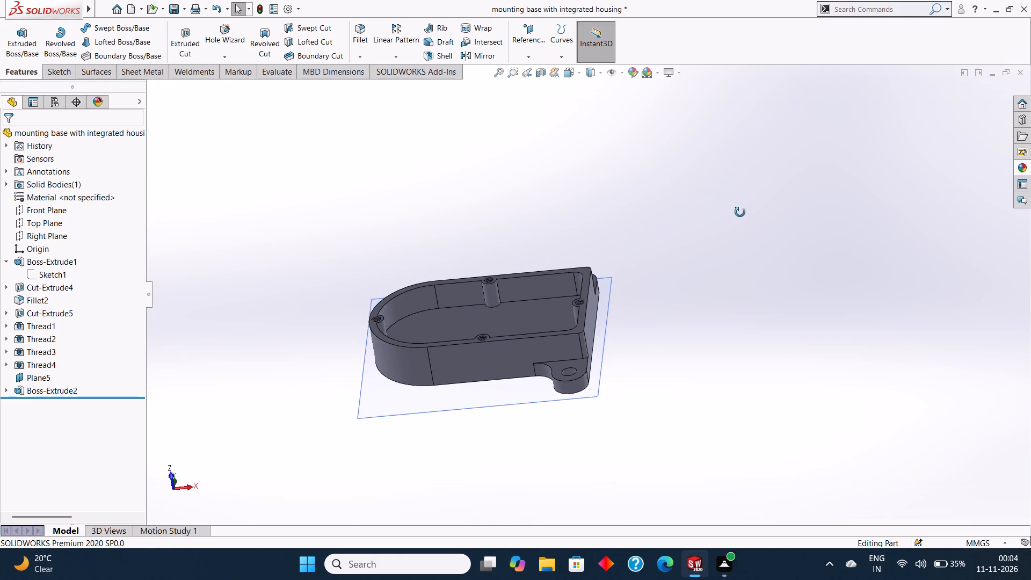
middle_drag(740, 212, 746, 227)
middle_drag(746, 229, 752, 244)
middle_drag(752, 245, 757, 227)
middle_drag(757, 227, 759, 253)
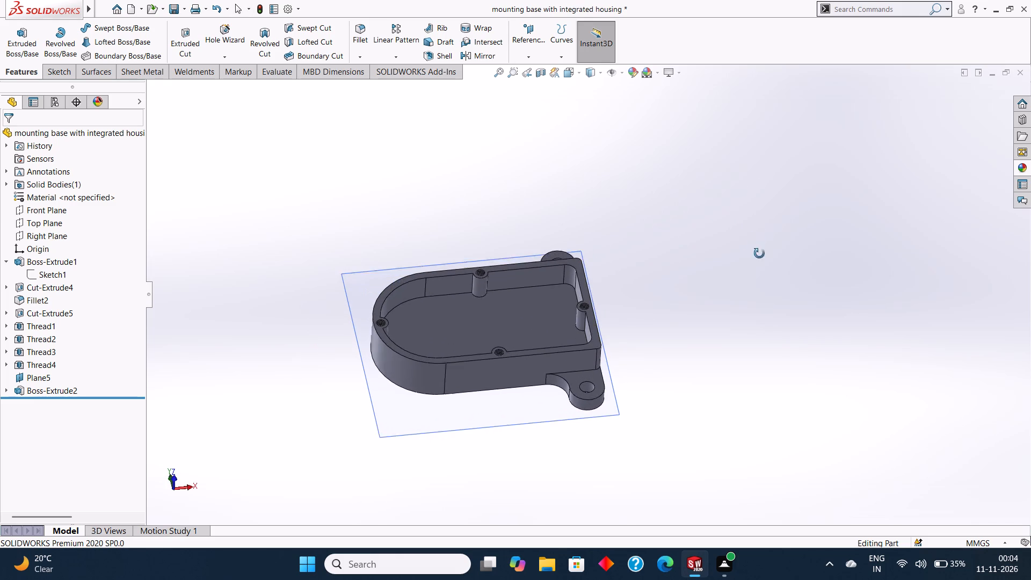
middle_drag(759, 253, 761, 272)
middle_drag(760, 271, 732, 308)
middle_drag(728, 305, 718, 282)
middle_drag(718, 281, 713, 264)
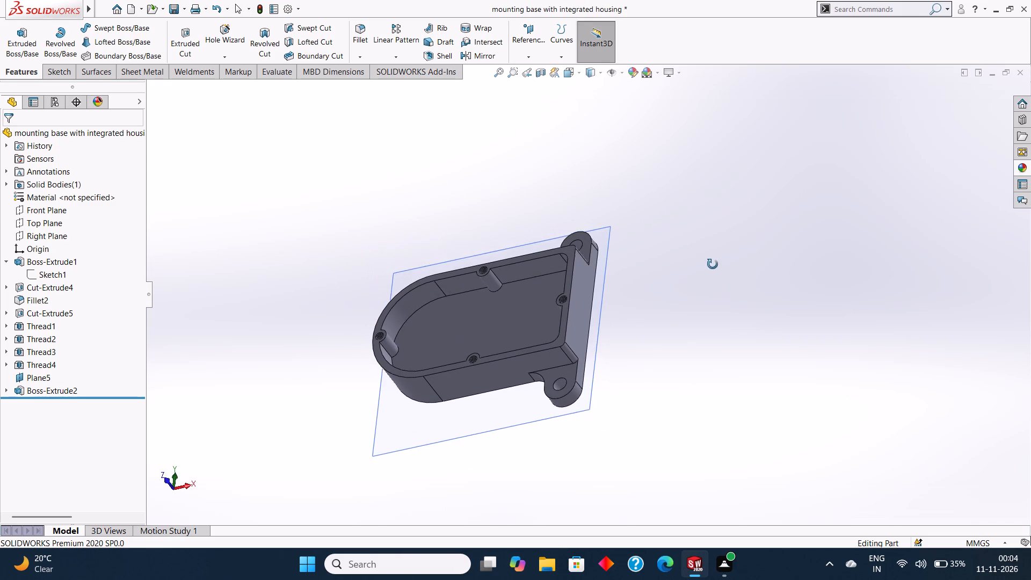
middle_drag(713, 264, 712, 263)
middle_drag(711, 262, 710, 243)
middle_drag(711, 242, 725, 229)
middle_drag(735, 245, 742, 232)
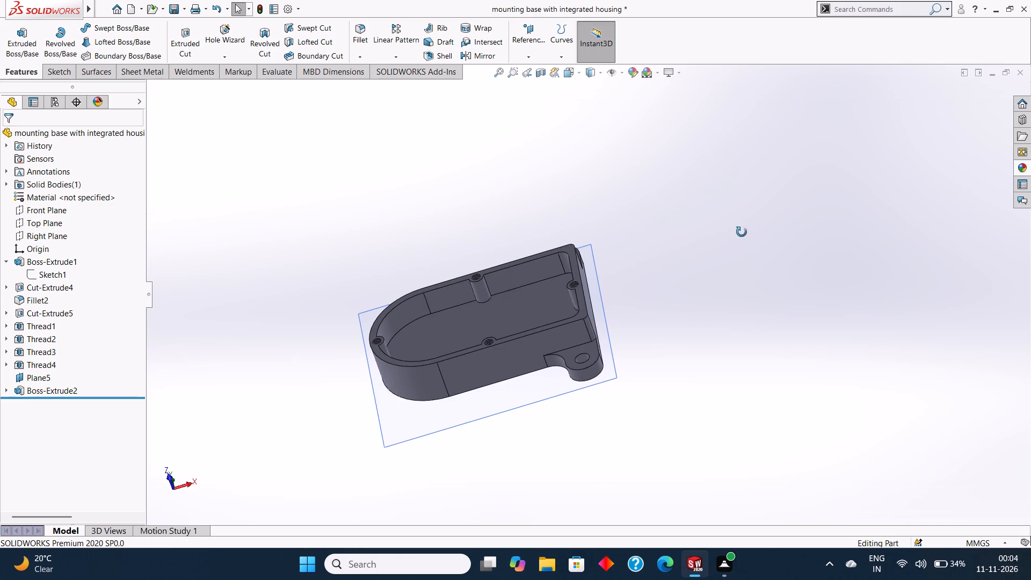
middle_drag(742, 232, 742, 231)
middle_drag(745, 253, 751, 241)
middle_drag(761, 264, 767, 251)
middle_drag(768, 283, 779, 264)
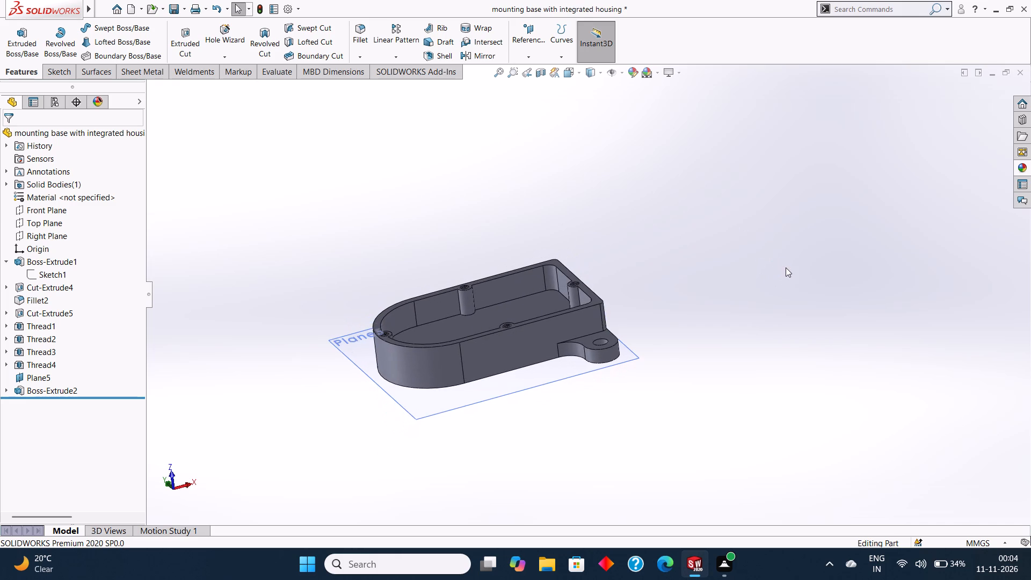
middle_drag(786, 268, 787, 263)
middle_drag(764, 260, 770, 294)
middle_drag(782, 271, 786, 283)
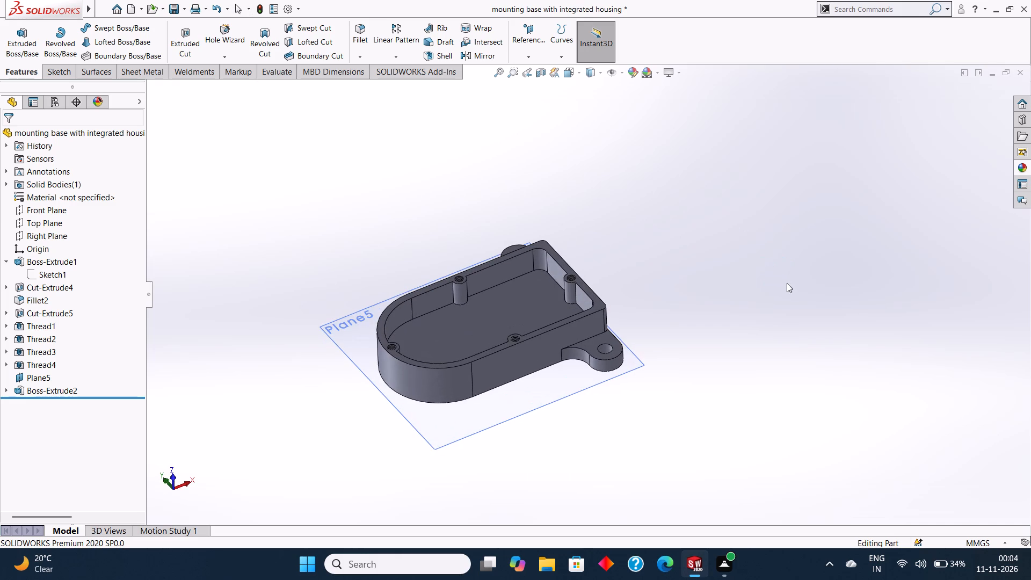
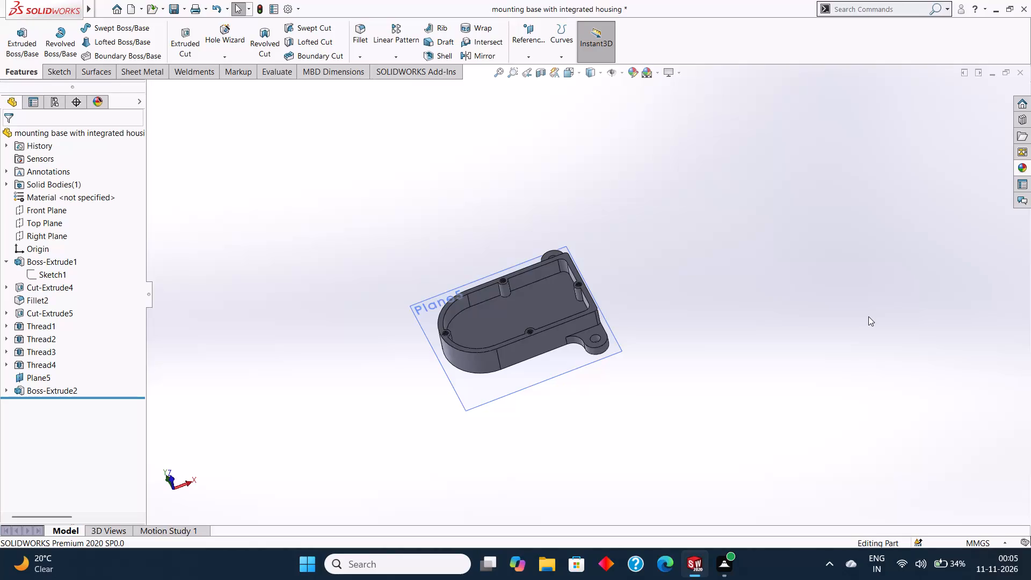
Examine the housing and its side mounting ears from above, below and the sides.
middle_drag(868, 316, 870, 322)
scroll(846, 332, up, 1)
middle_drag(845, 332, 825, 337)
middle_drag(814, 338, 810, 357)
middle_drag(800, 344, 823, 354)
middle_drag(753, 302, 753, 311)
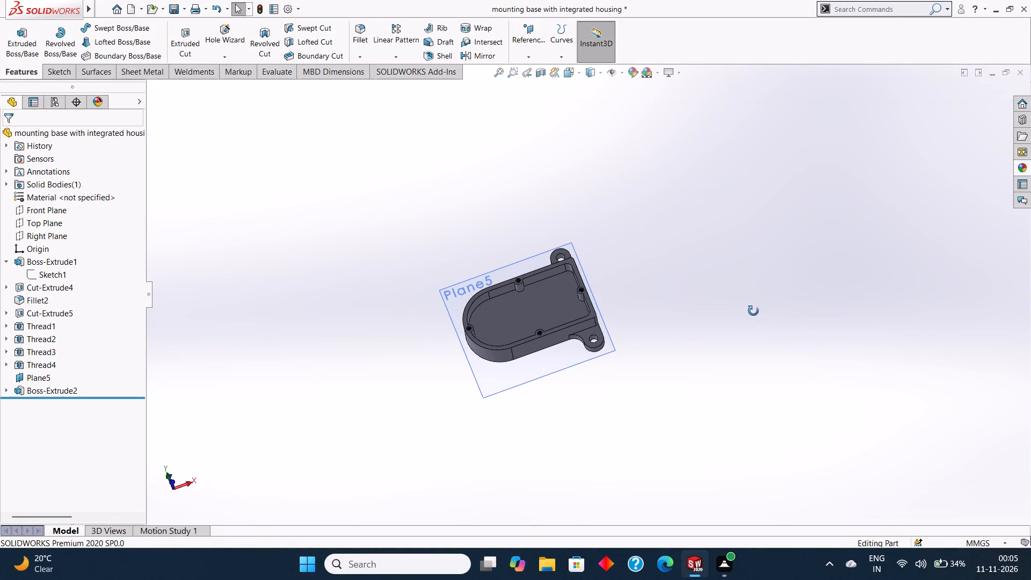
middle_drag(753, 311, 751, 368)
middle_drag(708, 311, 721, 336)
middle_drag(688, 320, 650, 315)
middle_drag(653, 305, 650, 323)
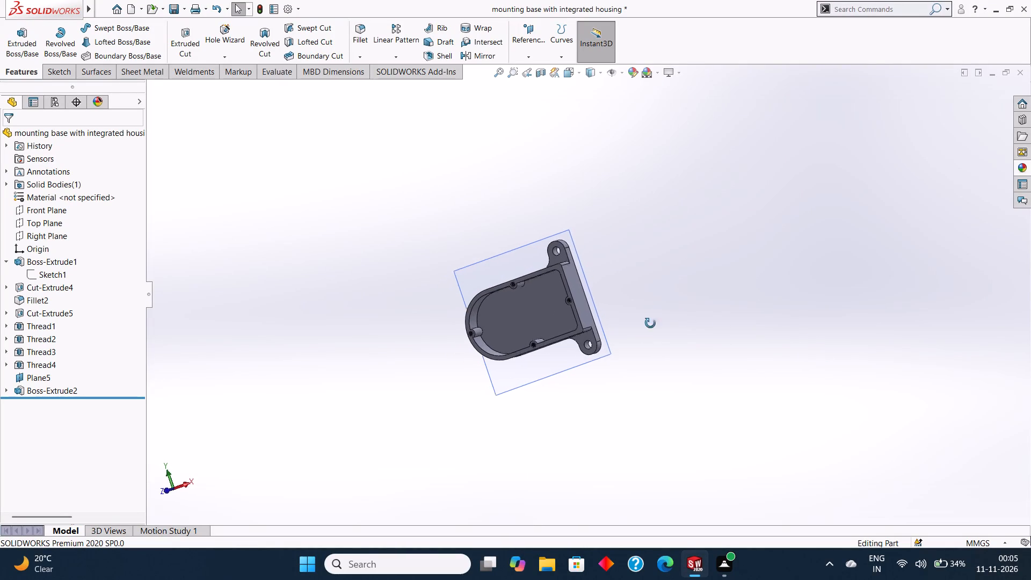
middle_drag(650, 323, 642, 339)
middle_drag(654, 327, 714, 359)
middle_drag(722, 360, 678, 404)
middle_drag(688, 354, 693, 389)
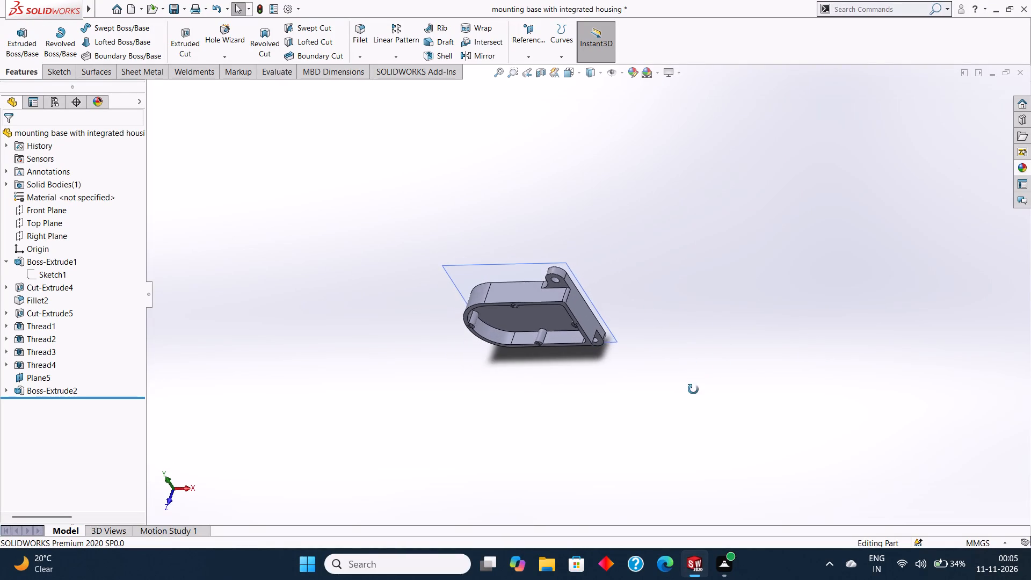
middle_drag(693, 389, 694, 390)
middle_drag(701, 359, 723, 379)
middle_drag(723, 373, 696, 221)
middle_drag(686, 283, 666, 223)
middle_drag(640, 289, 684, 228)
middle_drag(693, 306, 643, 255)
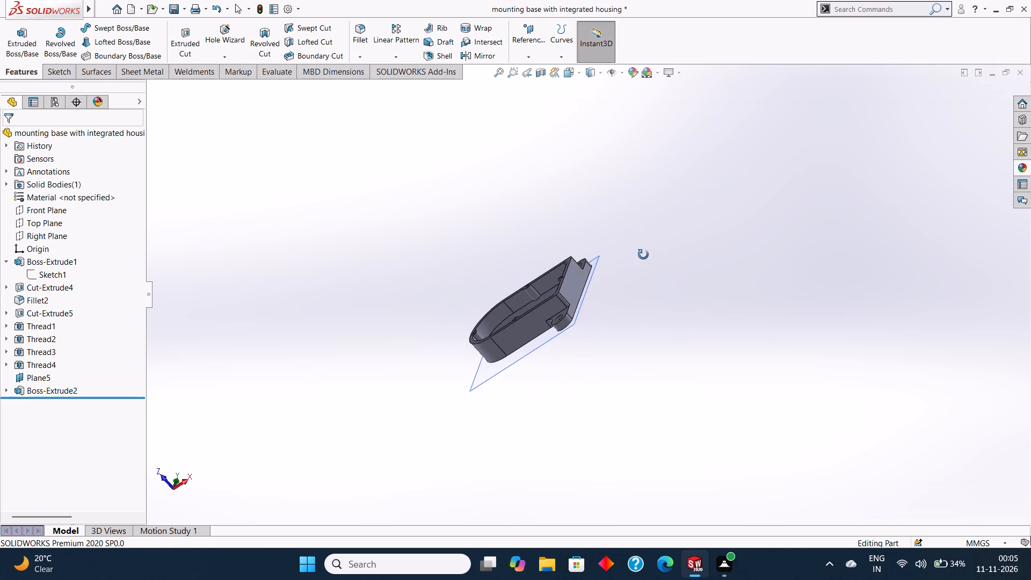
middle_drag(643, 255, 641, 227)
middle_drag(661, 256, 680, 330)
middle_drag(680, 330, 694, 338)
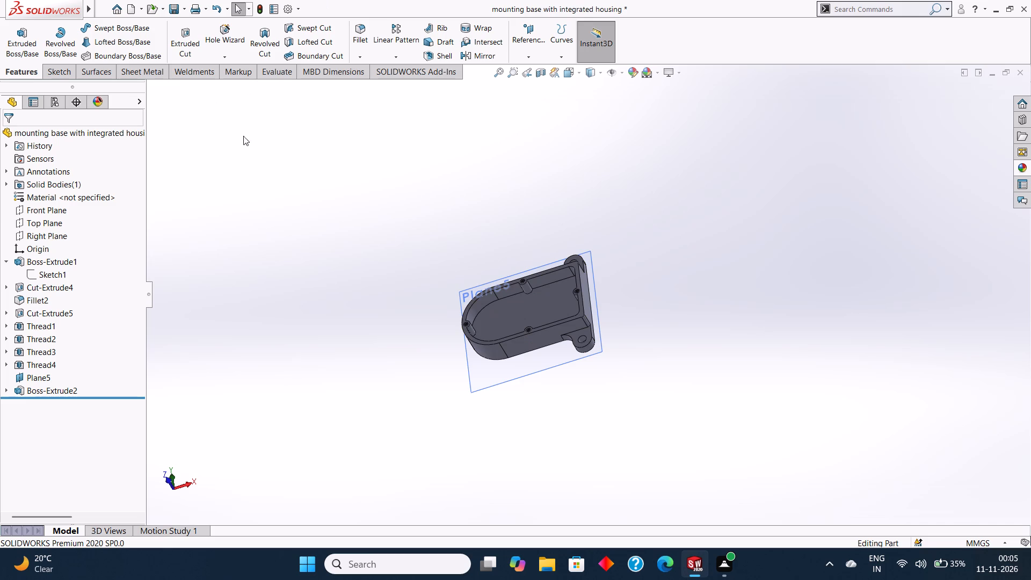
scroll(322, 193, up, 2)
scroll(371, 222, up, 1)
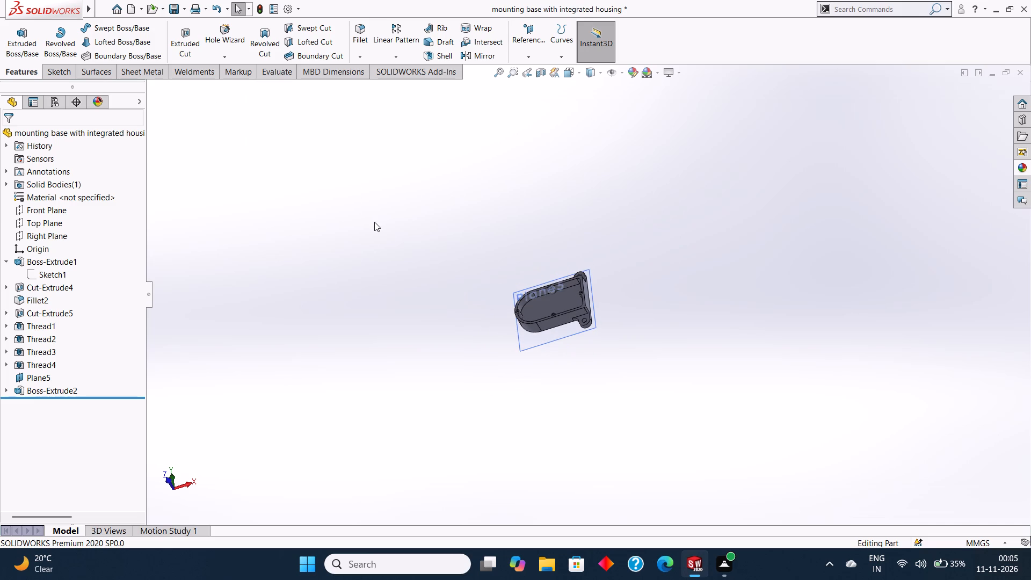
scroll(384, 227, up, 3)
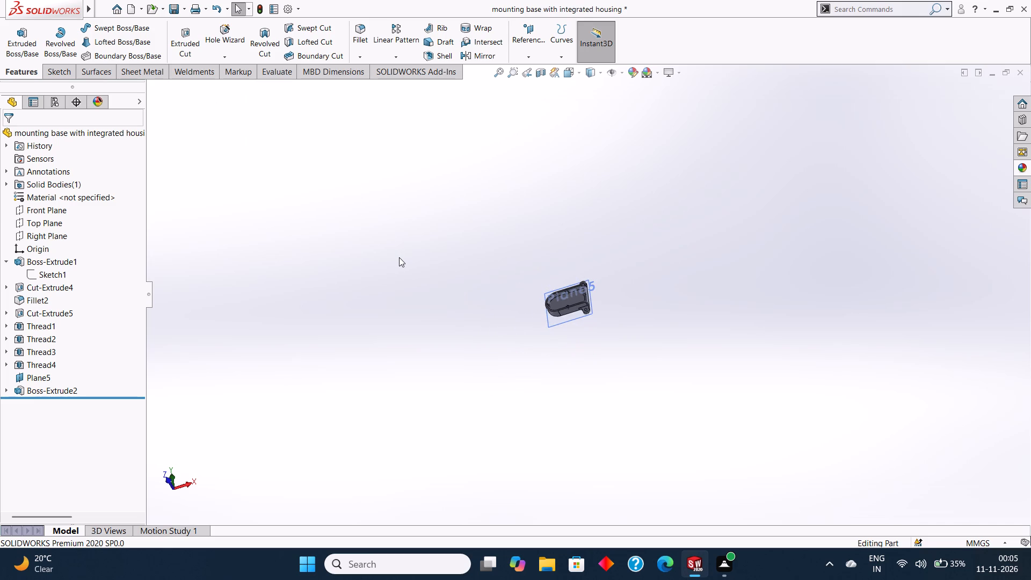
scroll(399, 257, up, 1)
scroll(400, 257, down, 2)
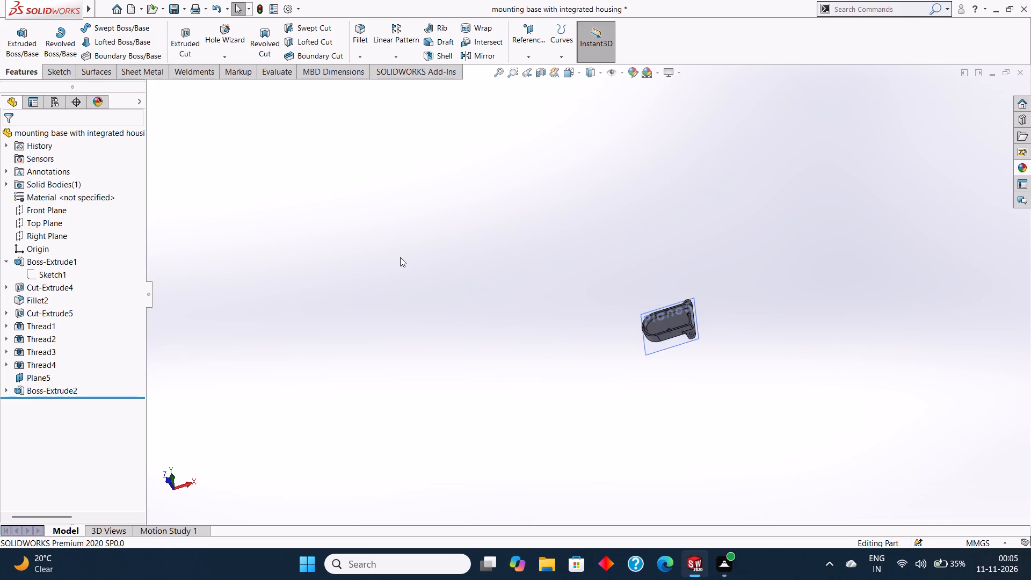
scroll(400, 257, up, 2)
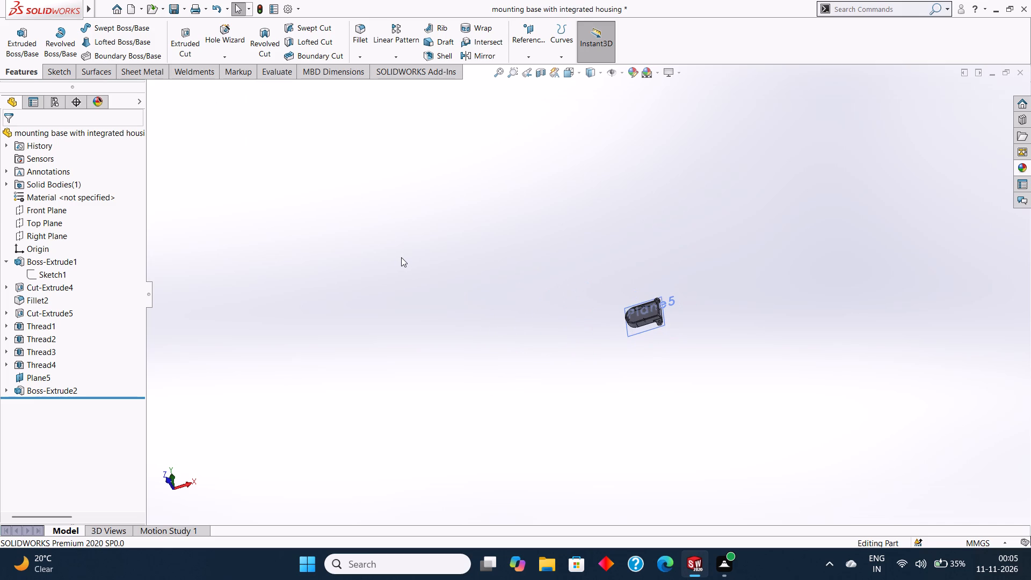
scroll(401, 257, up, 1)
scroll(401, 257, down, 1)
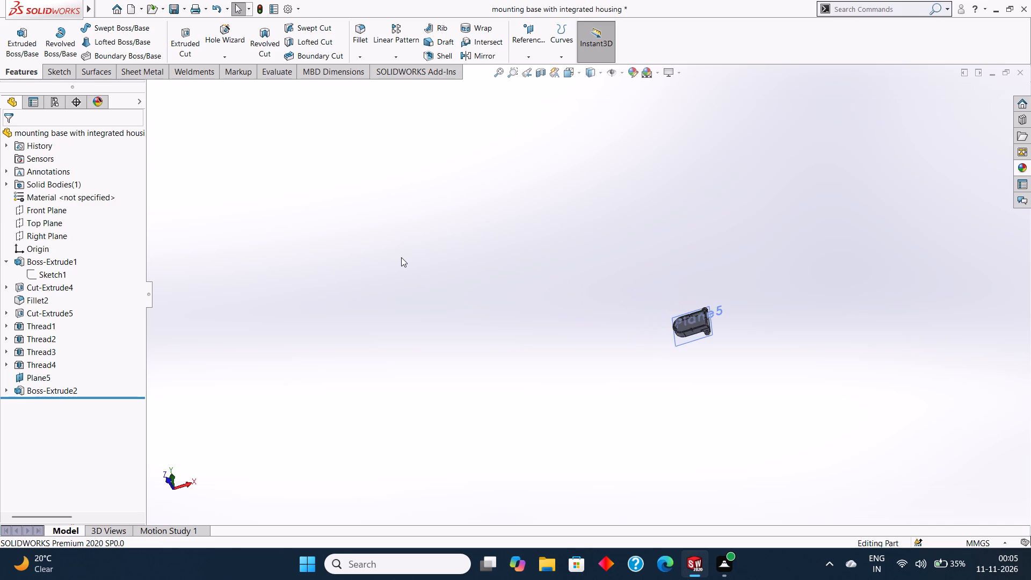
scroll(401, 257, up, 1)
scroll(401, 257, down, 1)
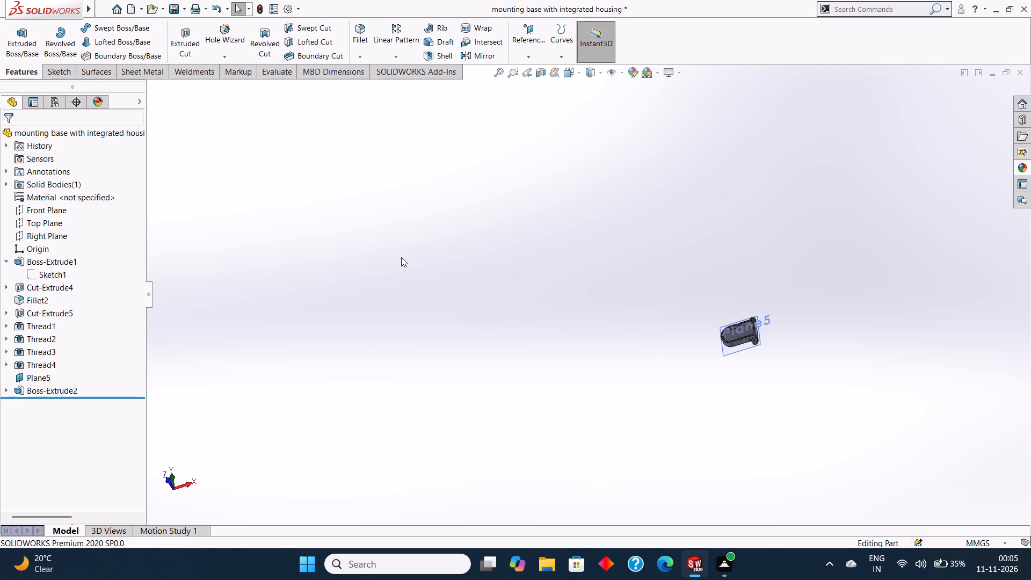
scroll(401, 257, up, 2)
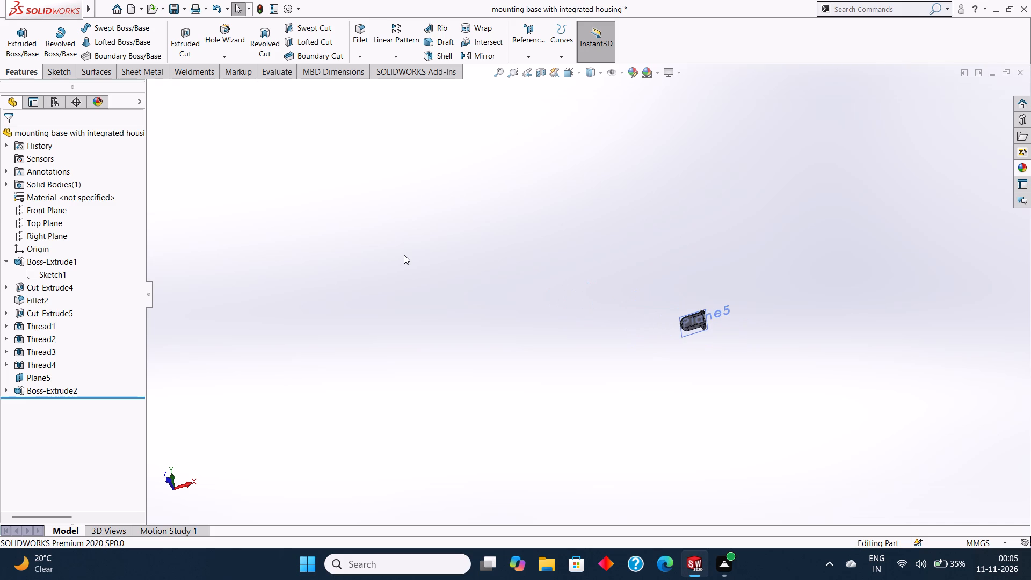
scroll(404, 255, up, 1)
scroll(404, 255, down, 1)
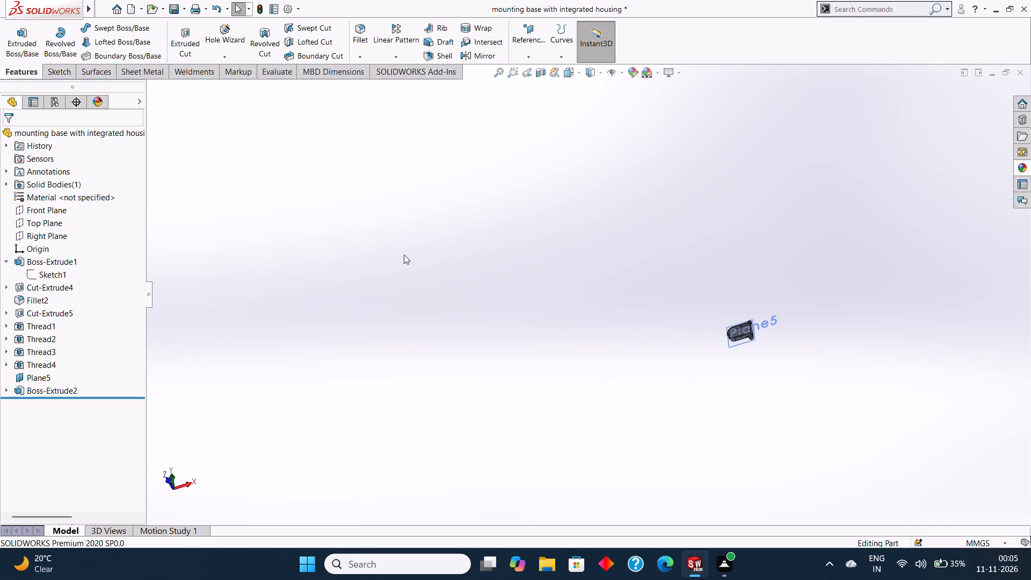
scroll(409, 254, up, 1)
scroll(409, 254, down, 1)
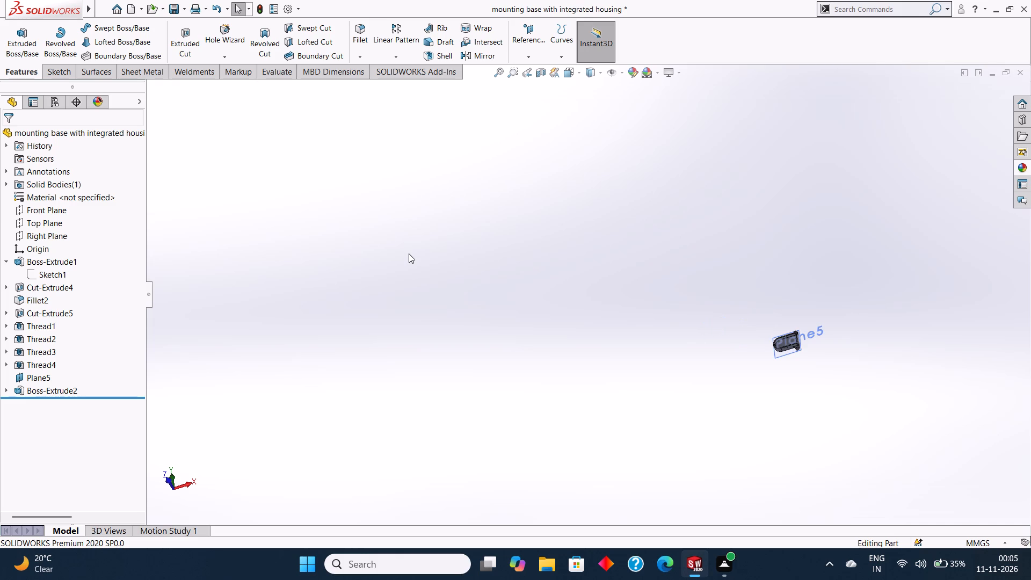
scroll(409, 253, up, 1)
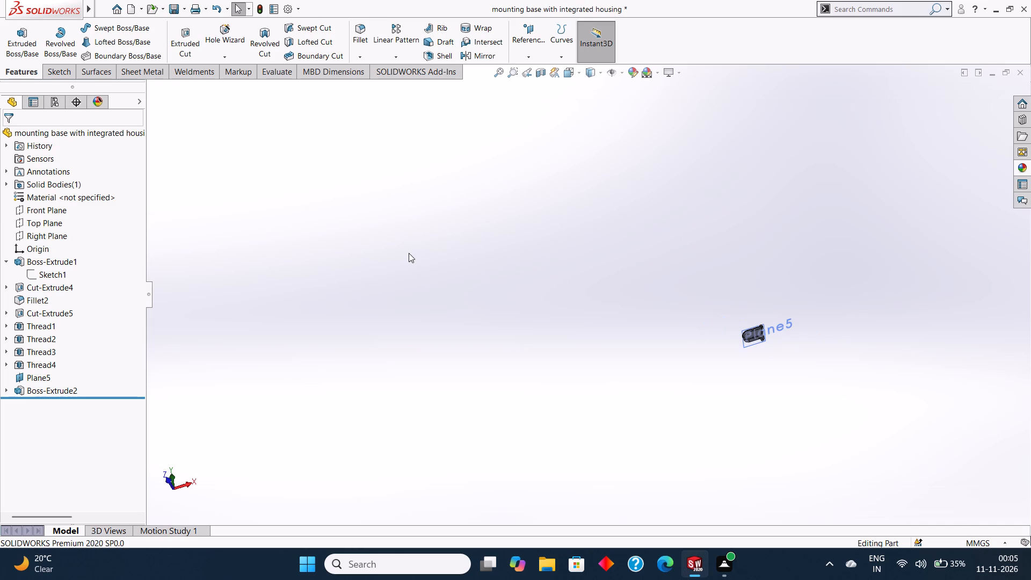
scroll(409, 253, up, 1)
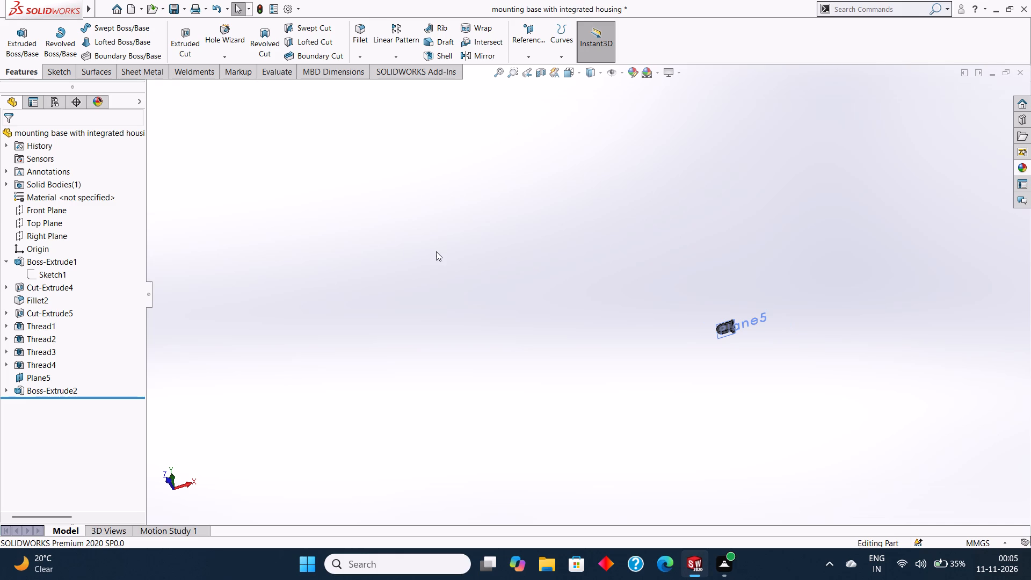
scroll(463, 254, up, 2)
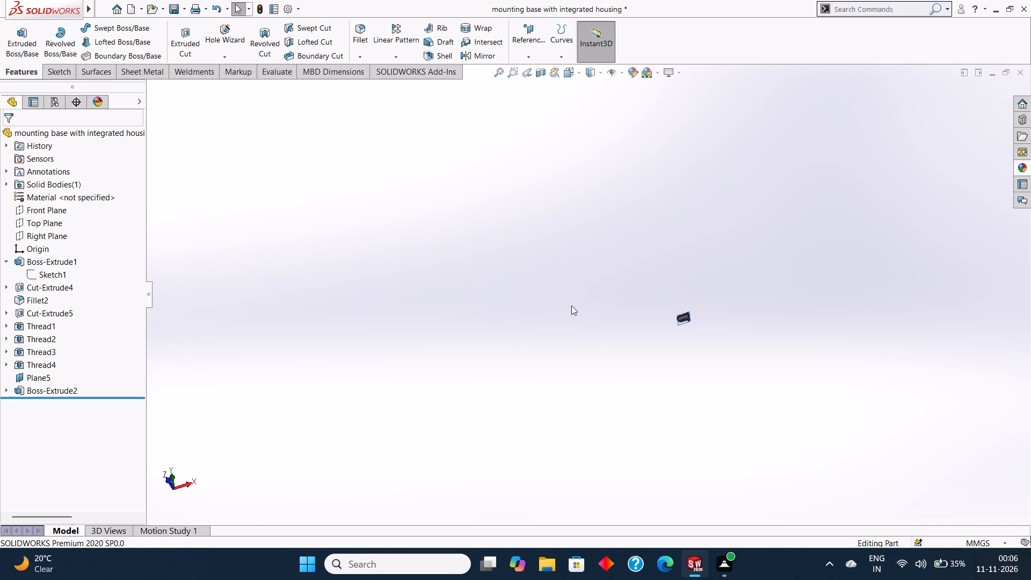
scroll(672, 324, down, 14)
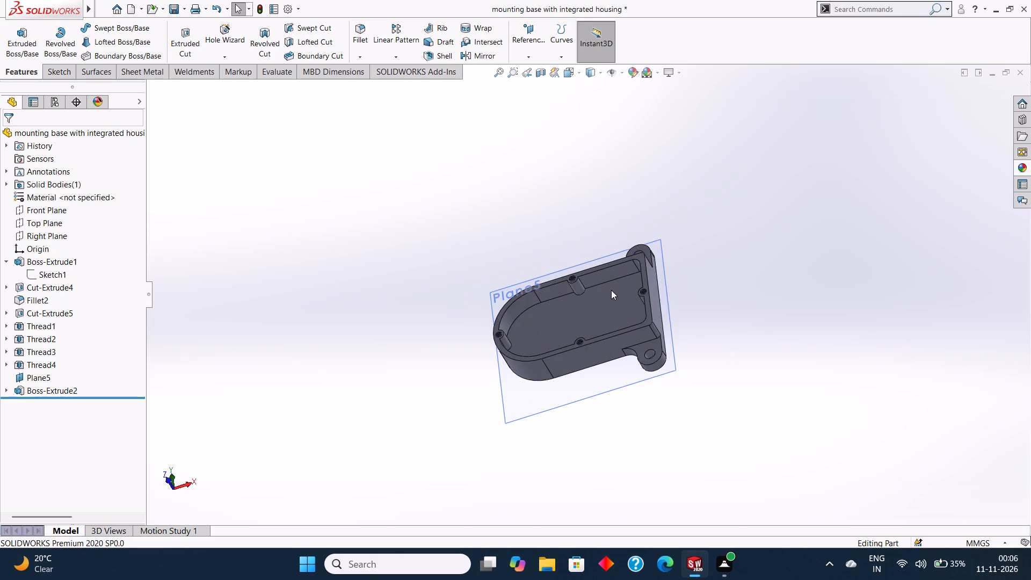
Examine the housing's inner pocket, screw bosses and side mounting ears from several angles.
middle_drag(604, 307, 621, 325)
middle_drag(604, 317, 615, 324)
middle_drag(609, 314, 602, 313)
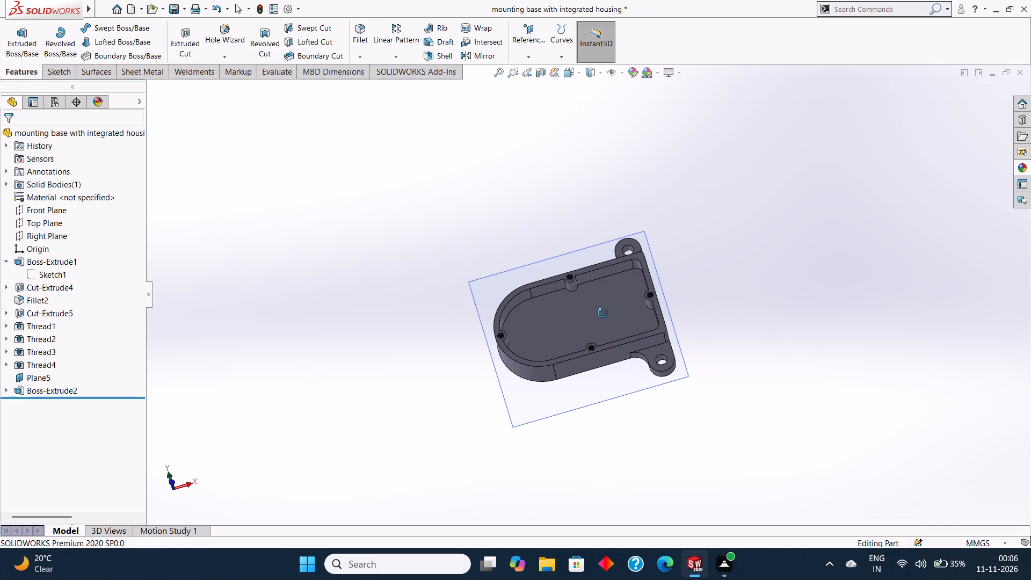
middle_drag(602, 313, 601, 311)
middle_drag(601, 313, 609, 320)
middle_drag(611, 316, 606, 308)
middle_drag(606, 305, 608, 312)
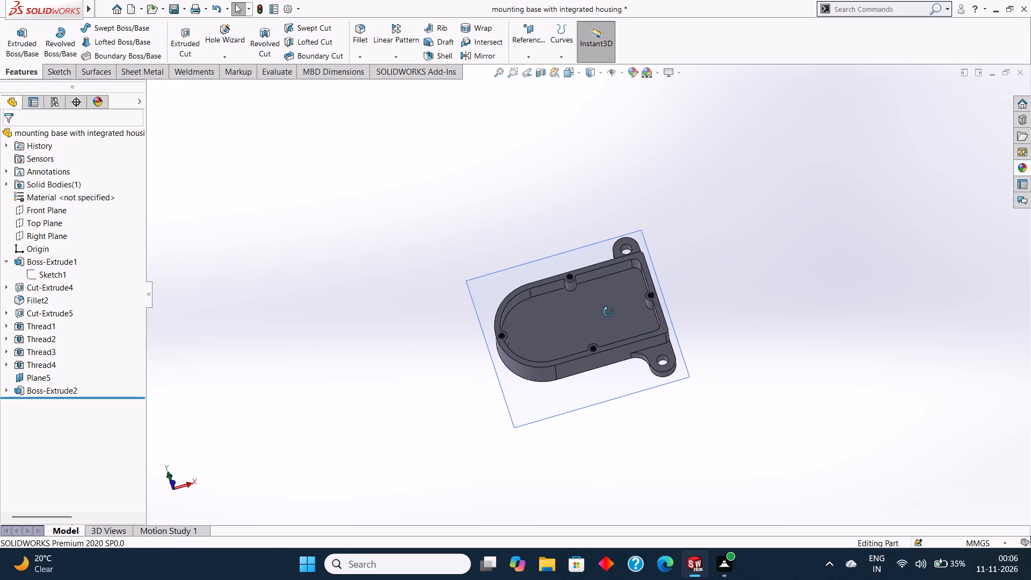
middle_drag(608, 312, 609, 313)
middle_drag(613, 311, 606, 330)
middle_drag(618, 306, 607, 342)
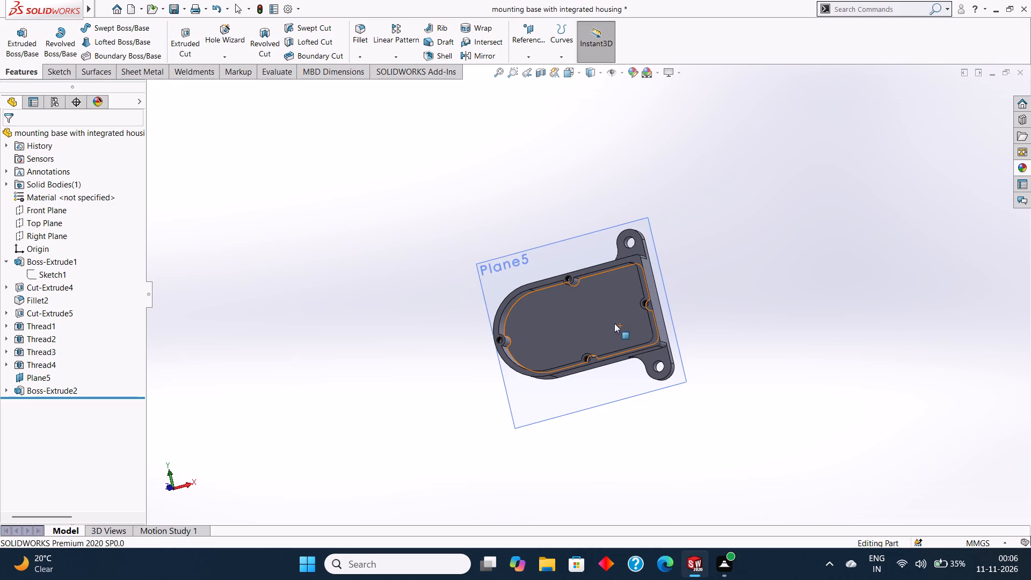
middle_drag(615, 322, 618, 299)
middle_drag(615, 327, 641, 262)
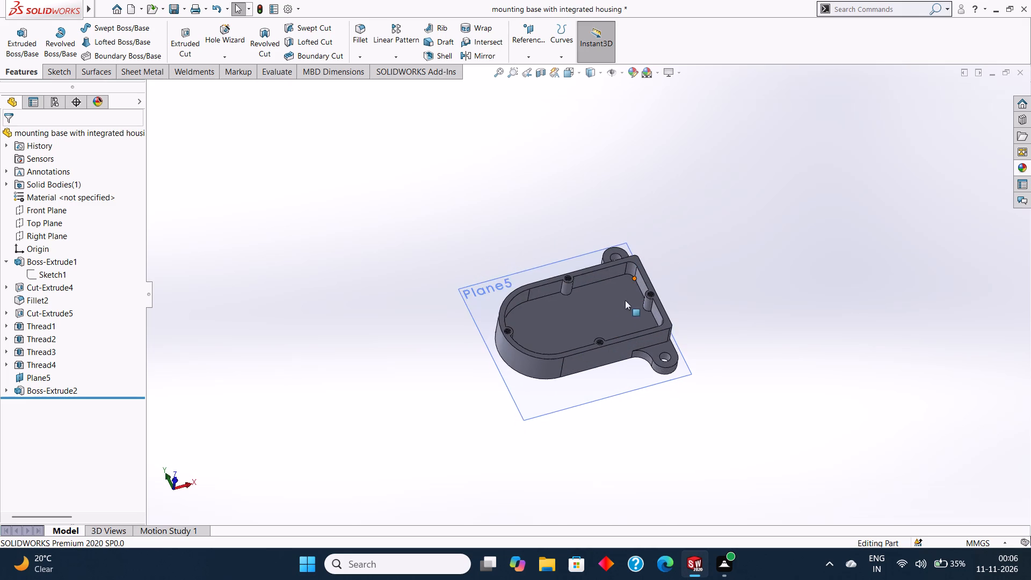
middle_drag(625, 304, 616, 268)
middle_drag(628, 301, 614, 277)
middle_drag(622, 286, 624, 305)
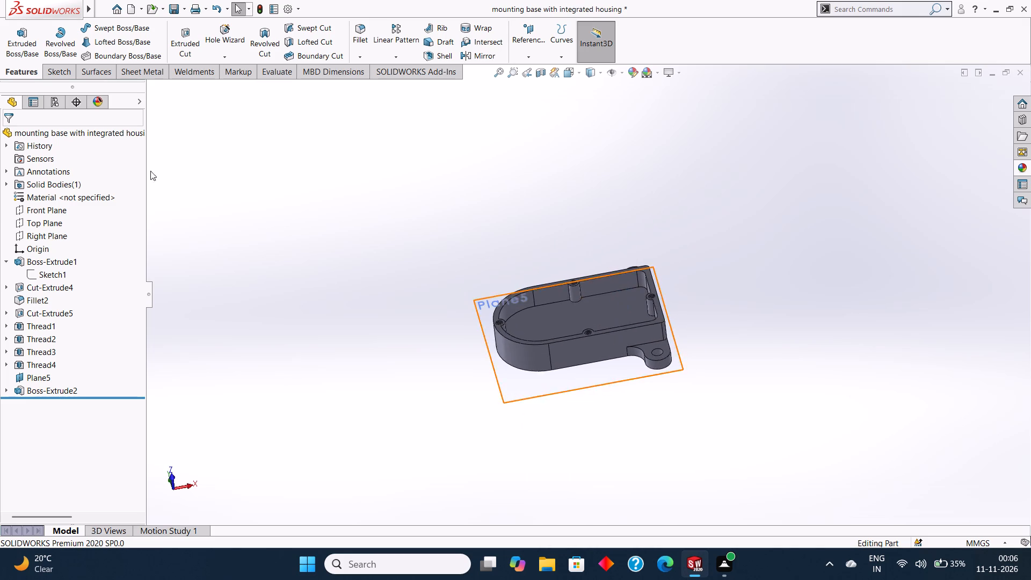
Open Sketch1, the base profile of Boss-Extrude1, to review its dimensions, and exit it without editing.
click(45, 273)
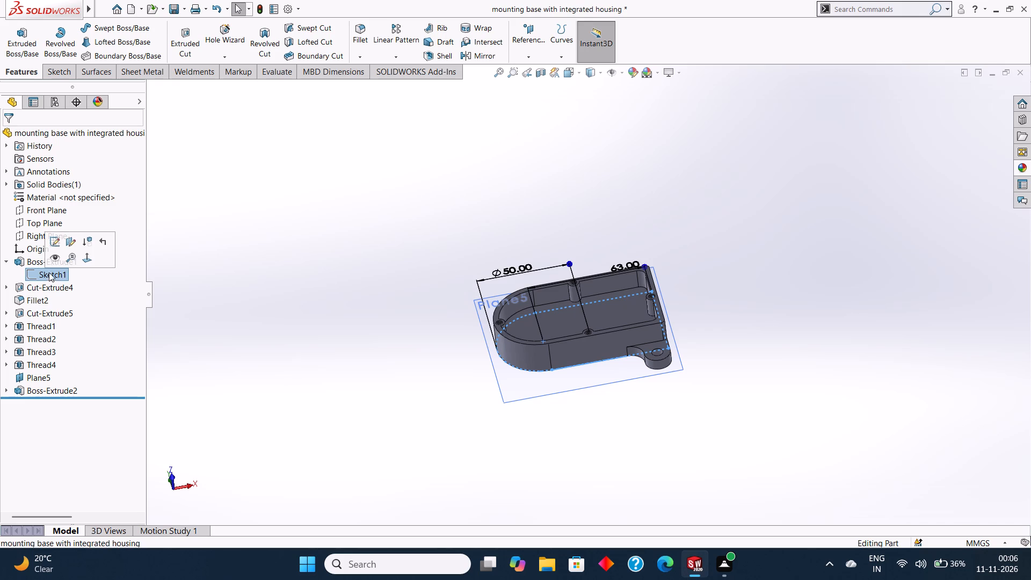
click(53, 243)
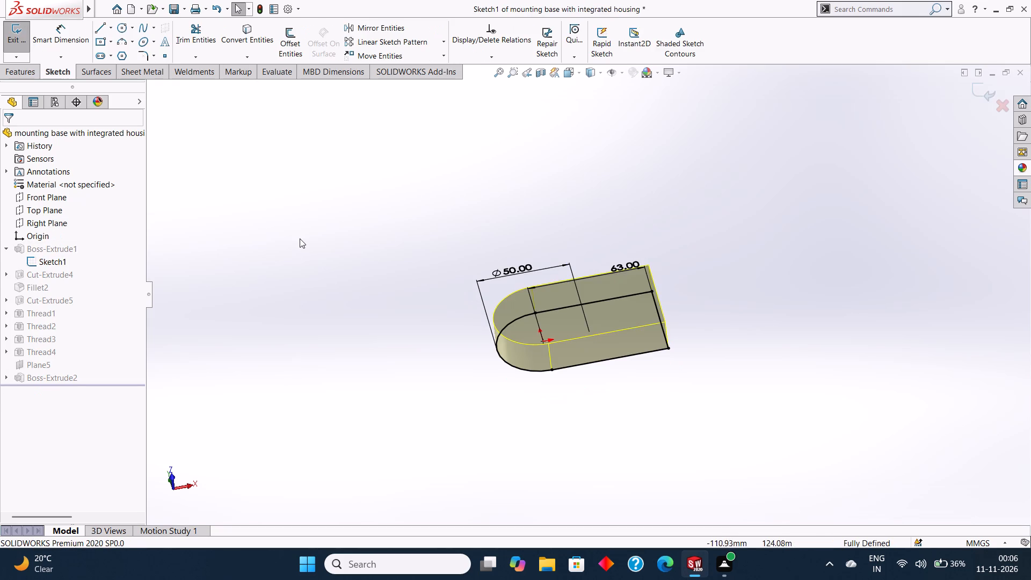
key(Escape)
key(Escape)
key(Escape)
key(Escape)
key(Escape)
key(Escape)
click(297, 183)
key(Escape)
key(Escape)
click(530, 177)
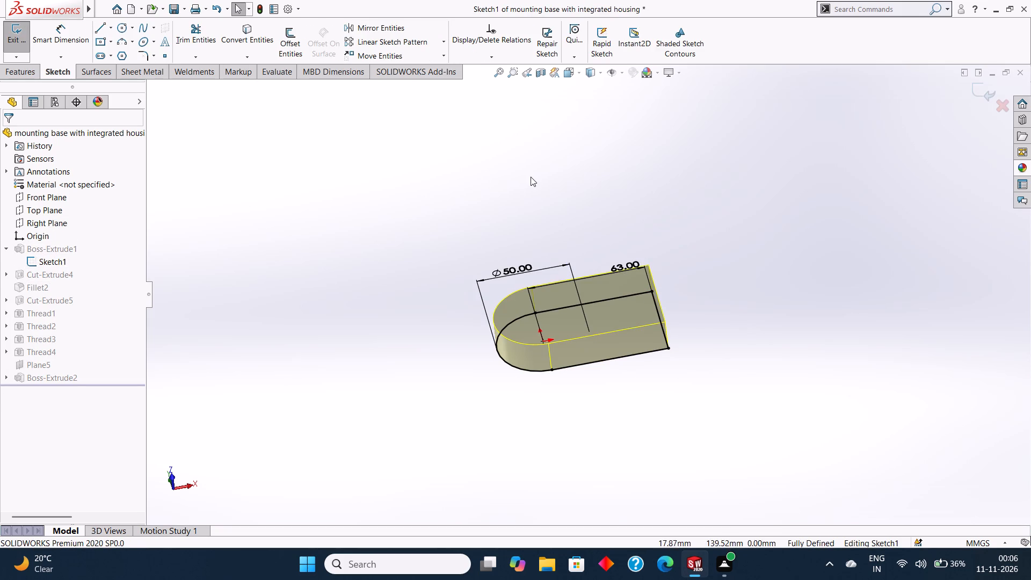
key(Escape)
key(Escape)
key(Escape)
key(Escape)
key(Escape)
key(Escape)
key(Escape)
click(289, 165)
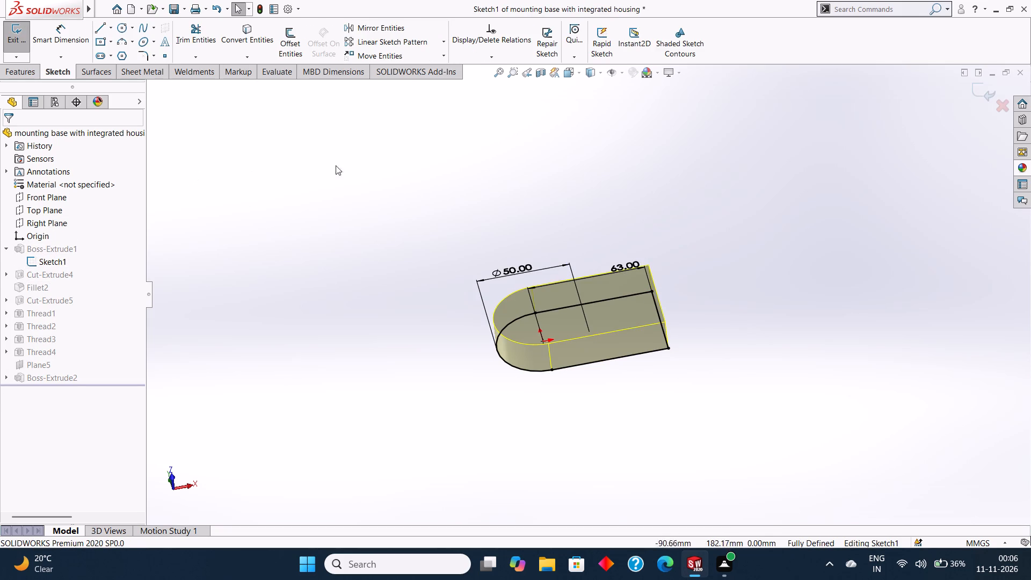
click(347, 164)
key(Escape)
key(Escape)
key(Escape)
key(Escape)
click(968, 88)
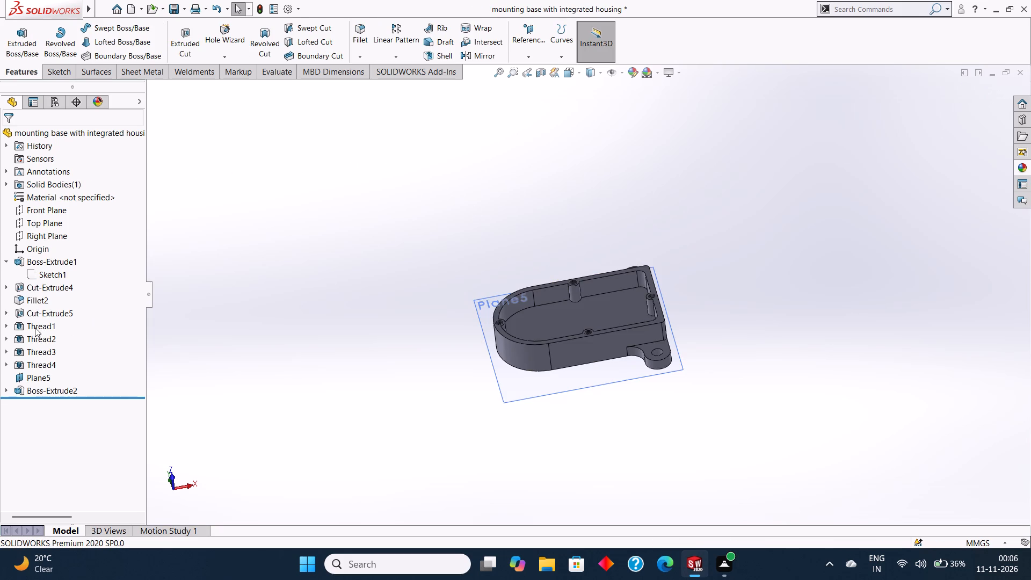
Open Sketch2, the pocket profile of Cut-Extrude4, to review its dimensions, and exit it without editing.
click(9, 286)
click(41, 299)
click(50, 268)
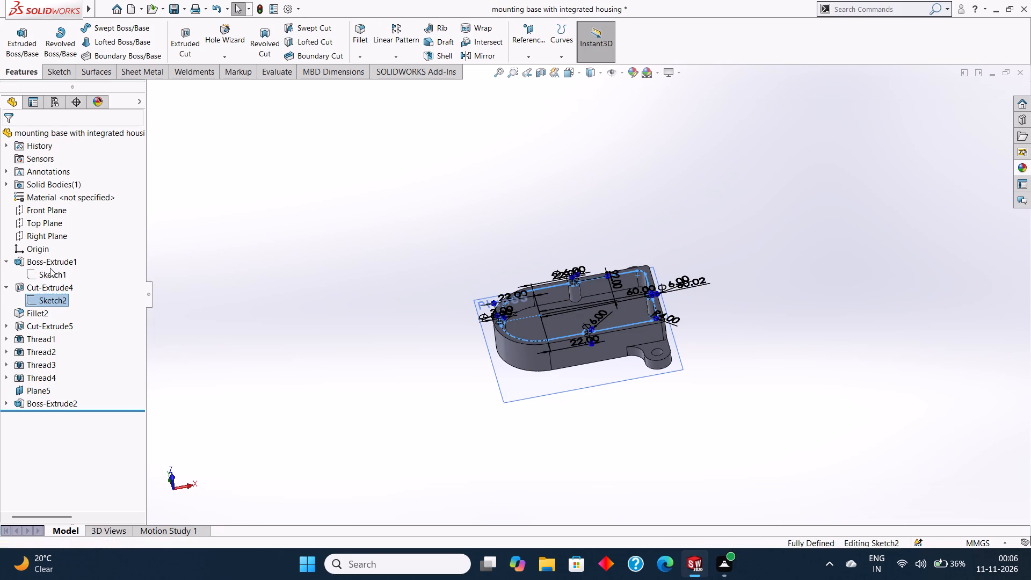
middle_drag(370, 292, 362, 359)
key(Escape)
key(Escape)
key(Escape)
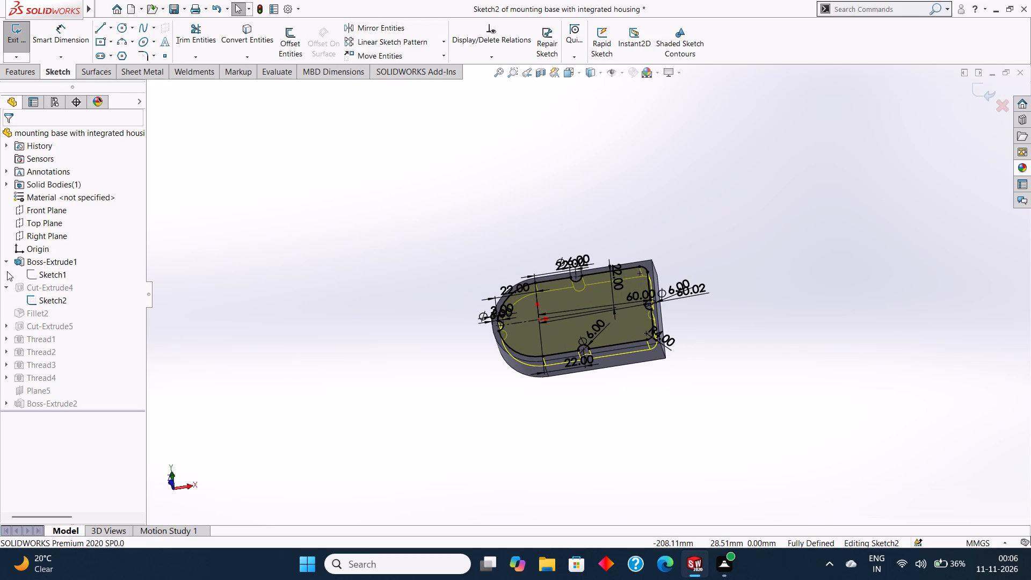
key(Escape)
key(Escape)
key(Escape)
click(974, 90)
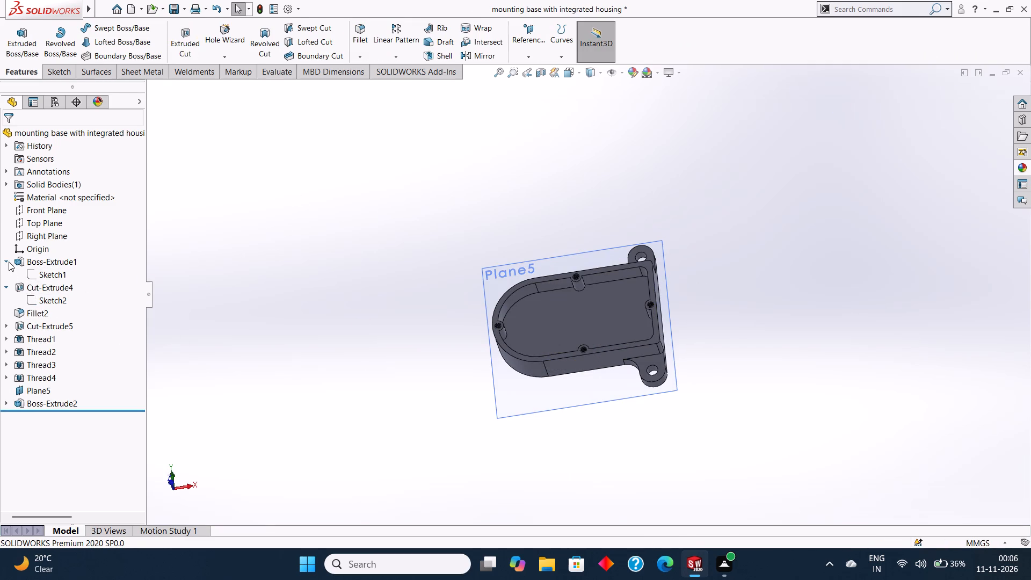
Open the pocket cut Cut-Extrude4 for editing and examine its preview in the housing from several angles.
click(5, 258)
click(7, 274)
click(39, 271)
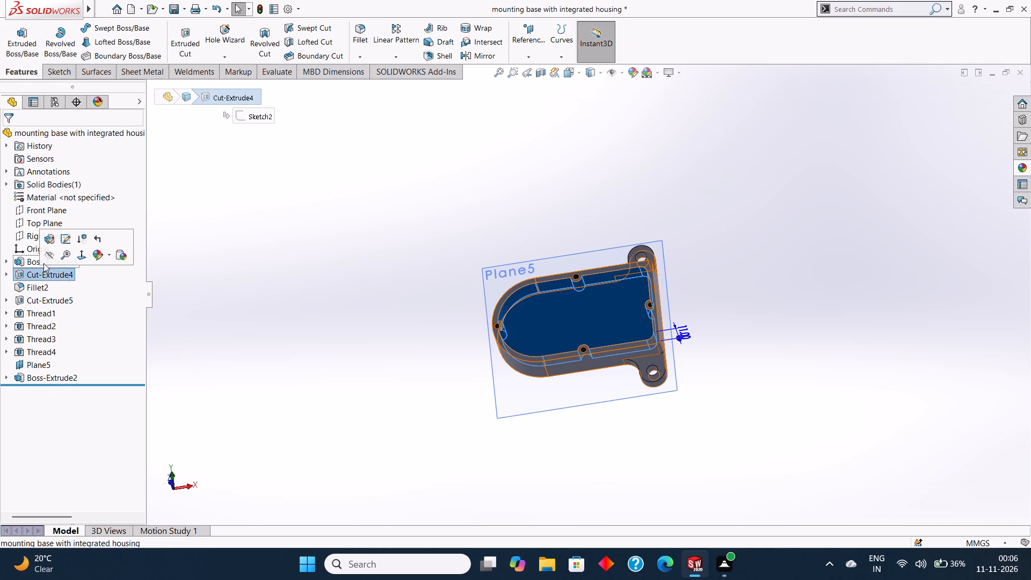
click(50, 243)
middle_drag(354, 289, 377, 241)
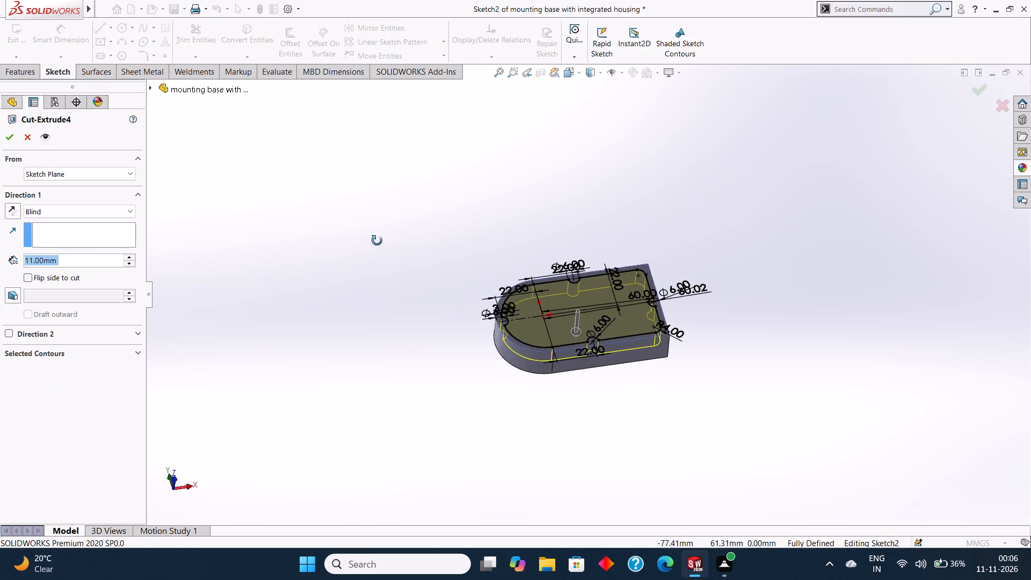
middle_drag(377, 241, 377, 238)
middle_drag(388, 290, 379, 272)
middle_drag(377, 282, 372, 271)
middle_drag(380, 265, 380, 279)
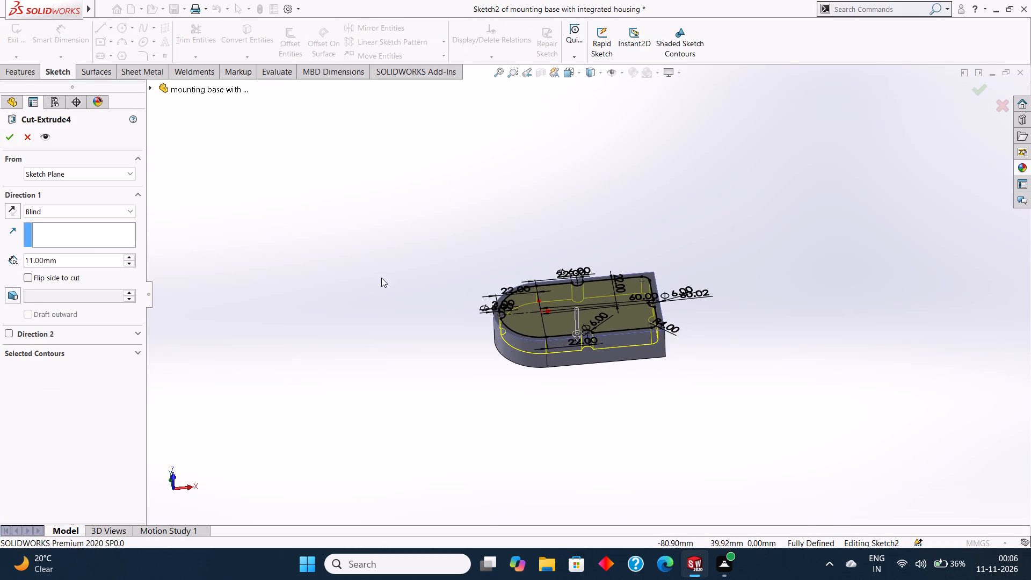
middle_drag(384, 276, 384, 287)
middle_drag(385, 288, 381, 273)
middle_click(381, 273)
middle_drag(376, 270, 380, 274)
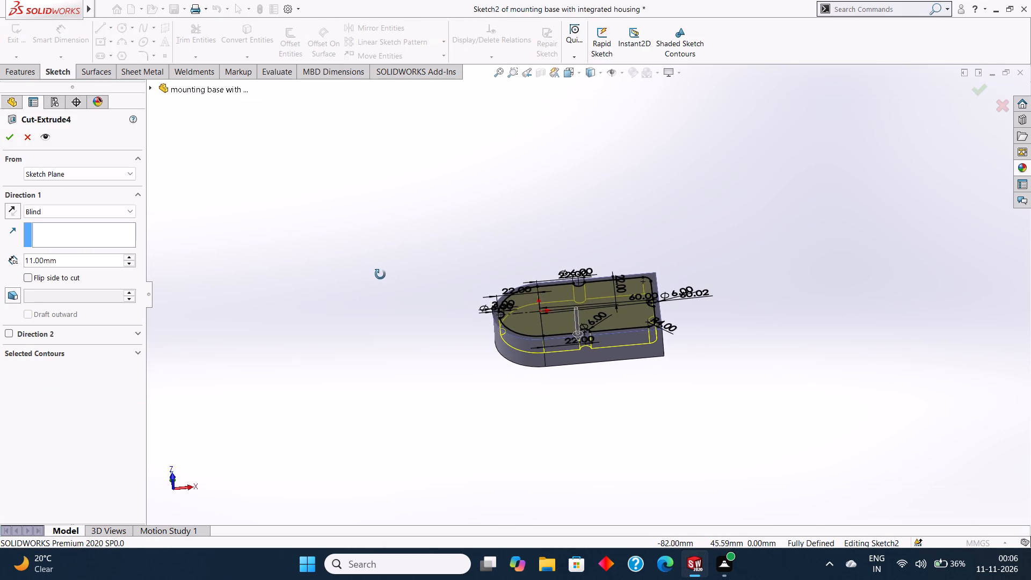
middle_drag(380, 274, 381, 274)
middle_click(384, 276)
middle_drag(388, 279, 393, 288)
middle_drag(398, 290, 388, 282)
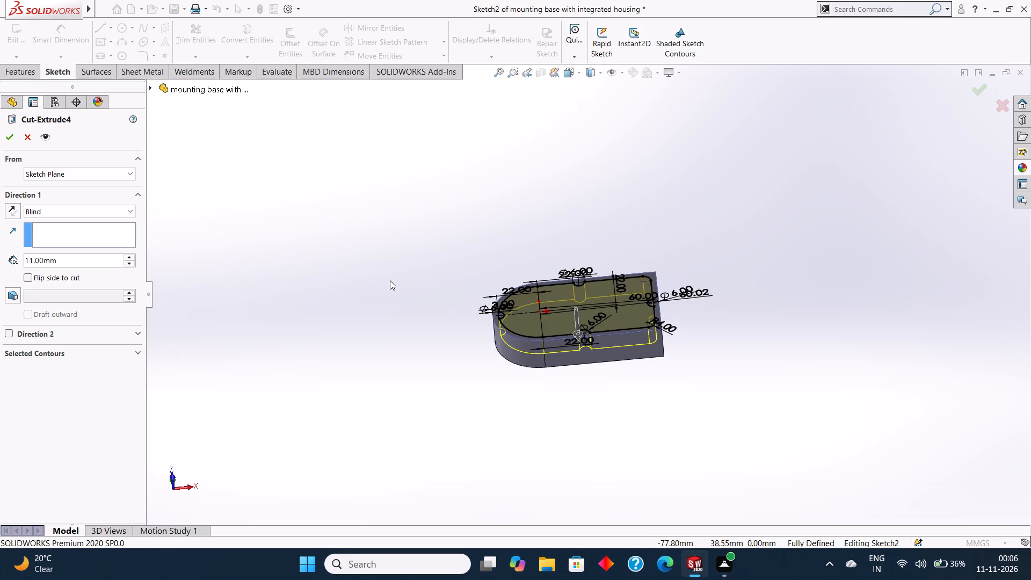
middle_click(390, 280)
middle_drag(392, 286, 393, 292)
middle_drag(395, 293, 387, 282)
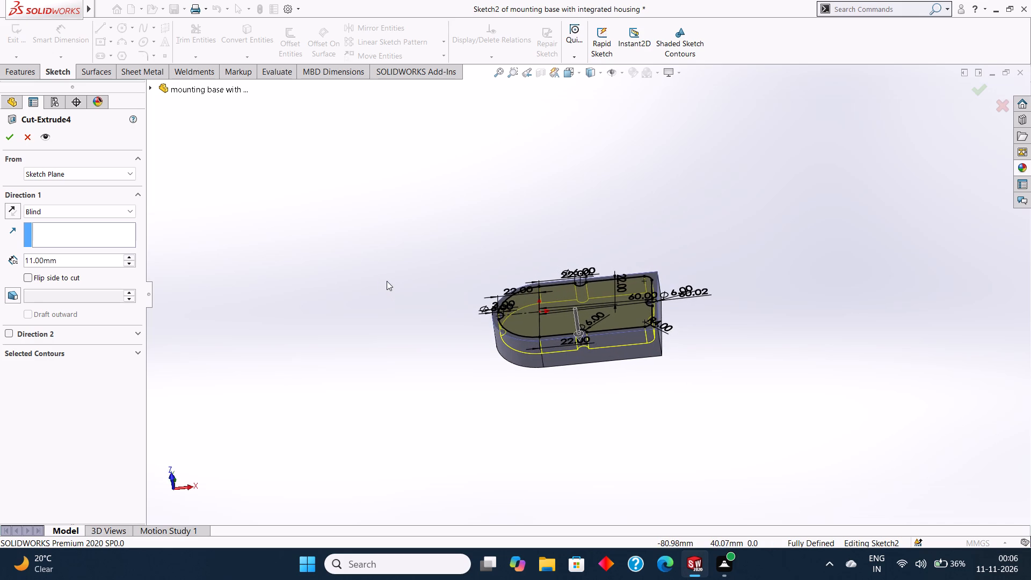
middle_drag(387, 280, 390, 293)
middle_drag(393, 293, 393, 299)
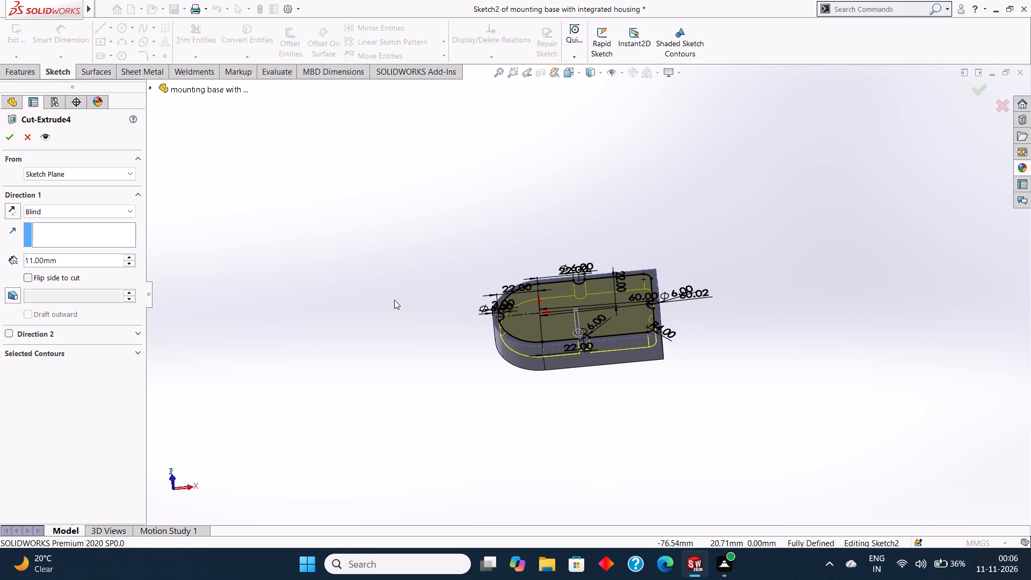
middle_drag(394, 300, 387, 293)
middle_drag(388, 292, 394, 300)
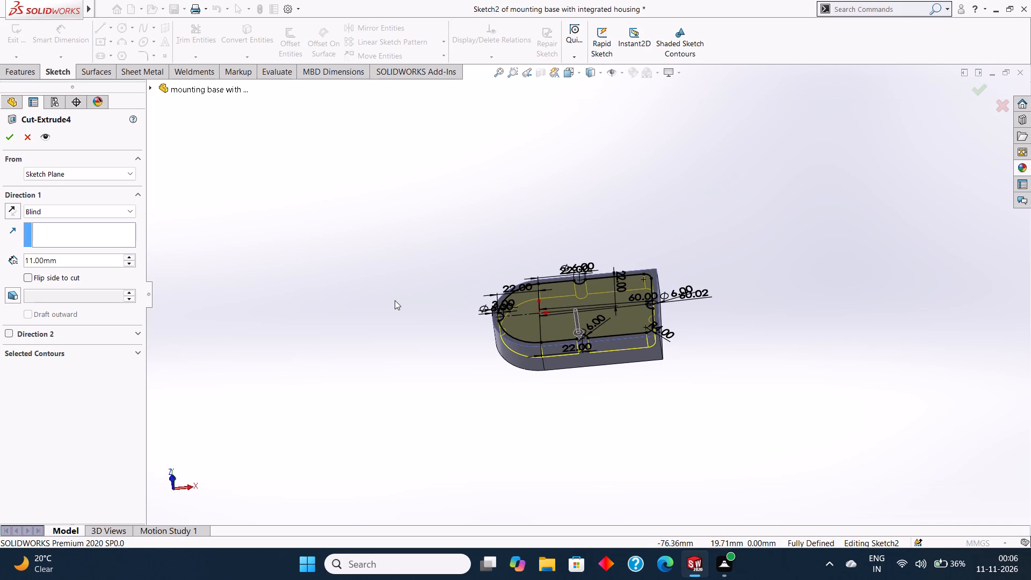
middle_drag(395, 300, 398, 309)
middle_drag(398, 309, 391, 302)
middle_drag(391, 299, 395, 304)
middle_drag(399, 303, 390, 290)
middle_drag(391, 289, 395, 298)
middle_drag(396, 296, 398, 302)
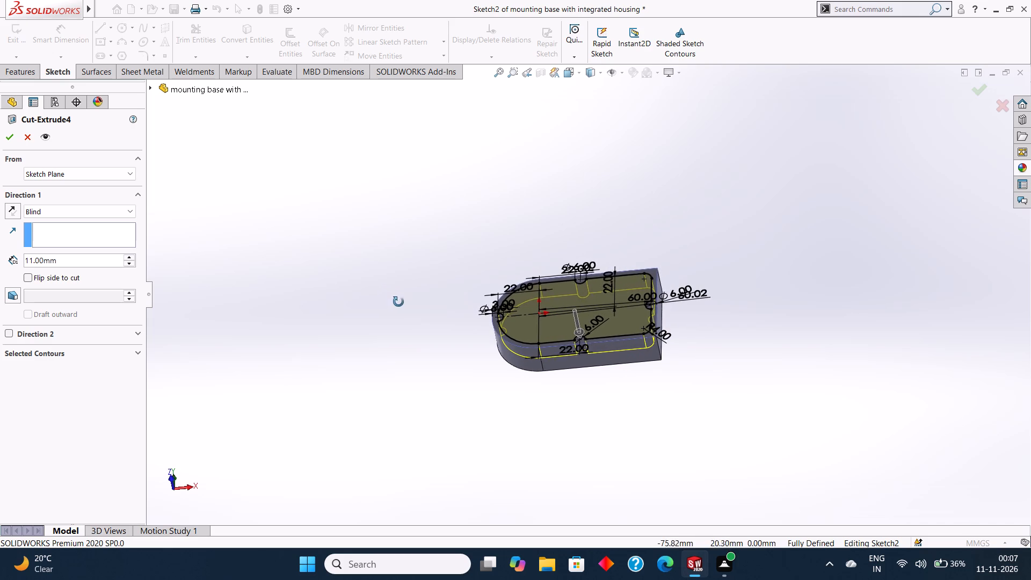
middle_drag(398, 302, 398, 303)
middle_drag(401, 295, 393, 286)
middle_click(393, 287)
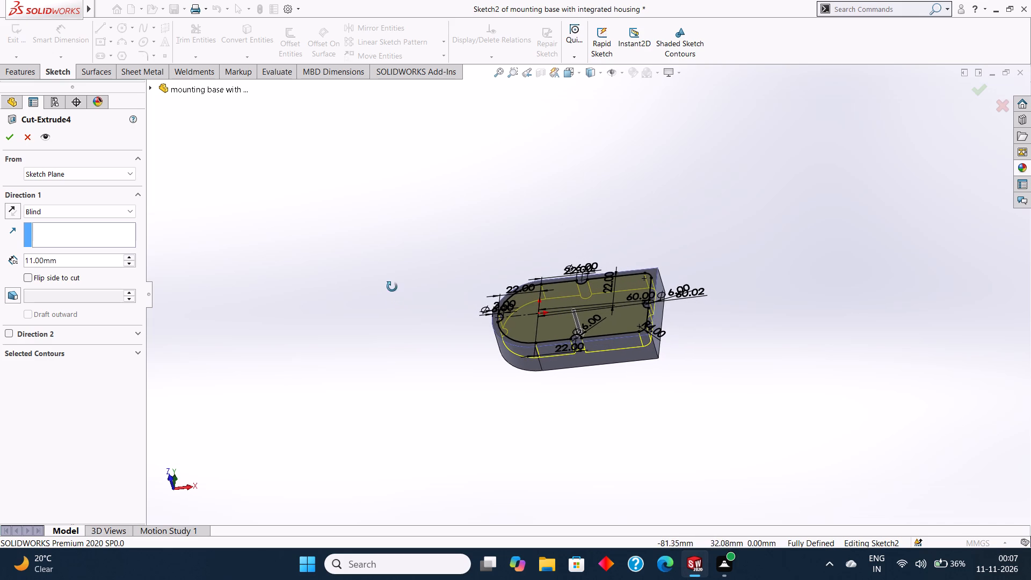
Set the blind depth of the pocket cut Cut-Extrude4 to 14 mm and apply it.
click(69, 261)
drag(90, 260, 17, 254)
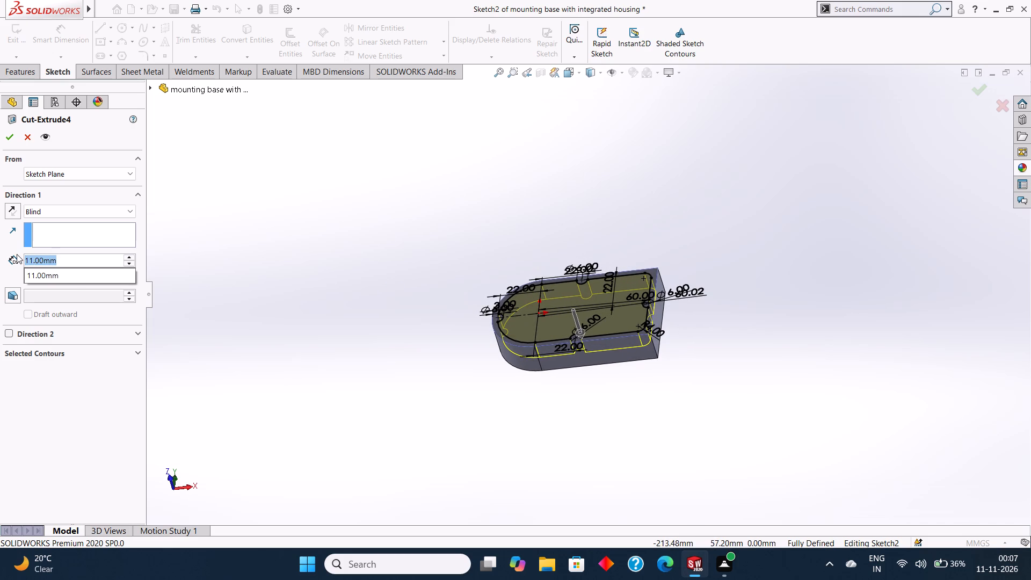
drag(17, 254, 17, 253)
text(14)
key(Return)
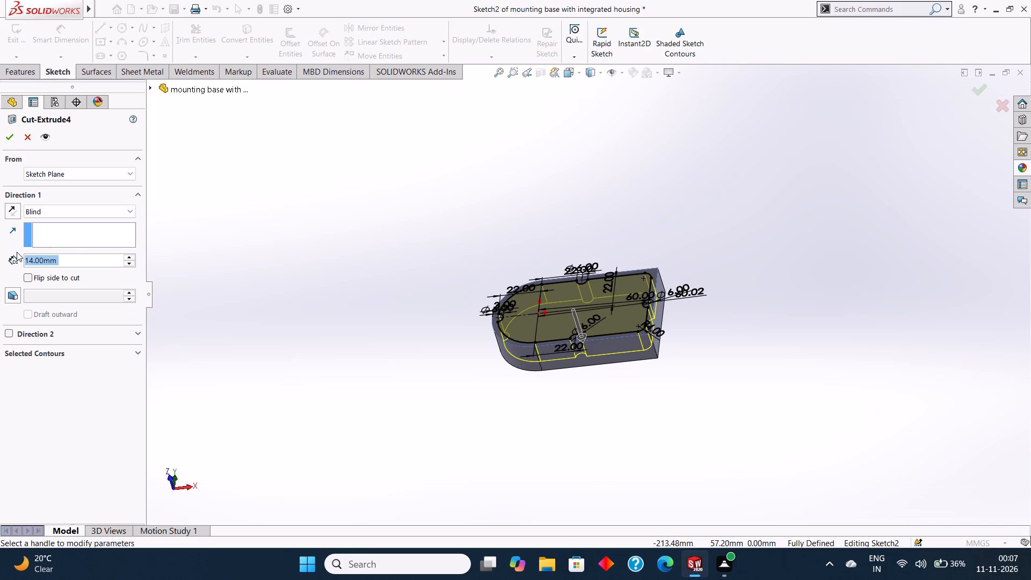
click(13, 139)
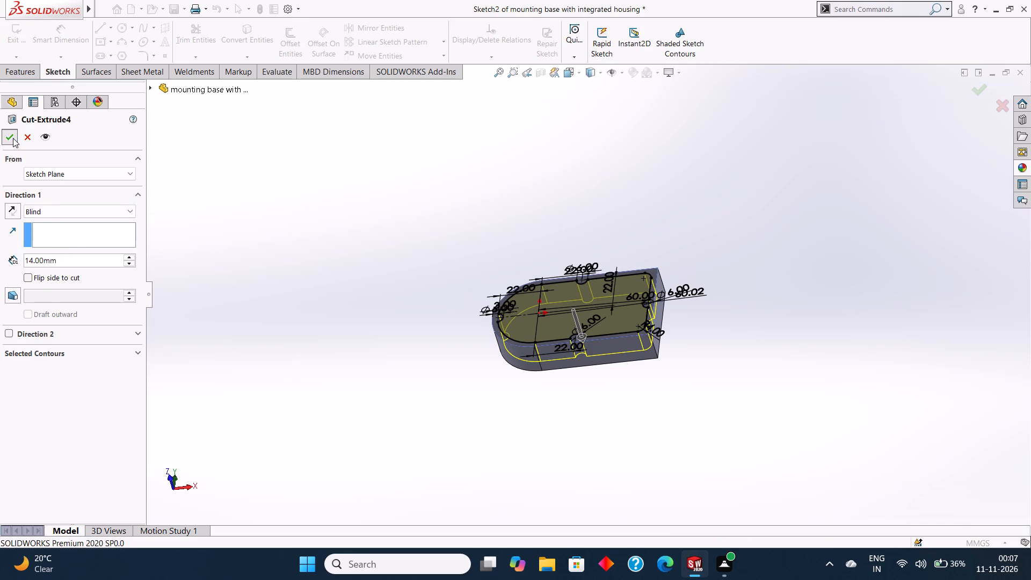
click(344, 190)
Examine the housing's pocket, screw bosses and mounting ears from above and from the sides.
middle_drag(408, 205, 438, 280)
middle_drag(440, 271, 439, 256)
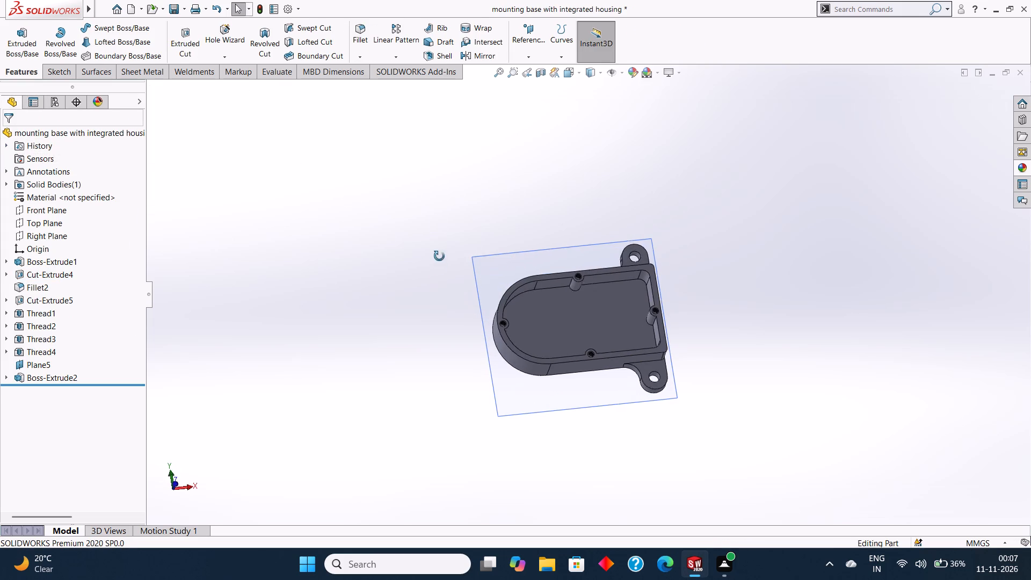
middle_drag(439, 256, 439, 189)
middle_drag(464, 265, 443, 217)
middle_drag(438, 221, 446, 237)
middle_drag(449, 254, 449, 247)
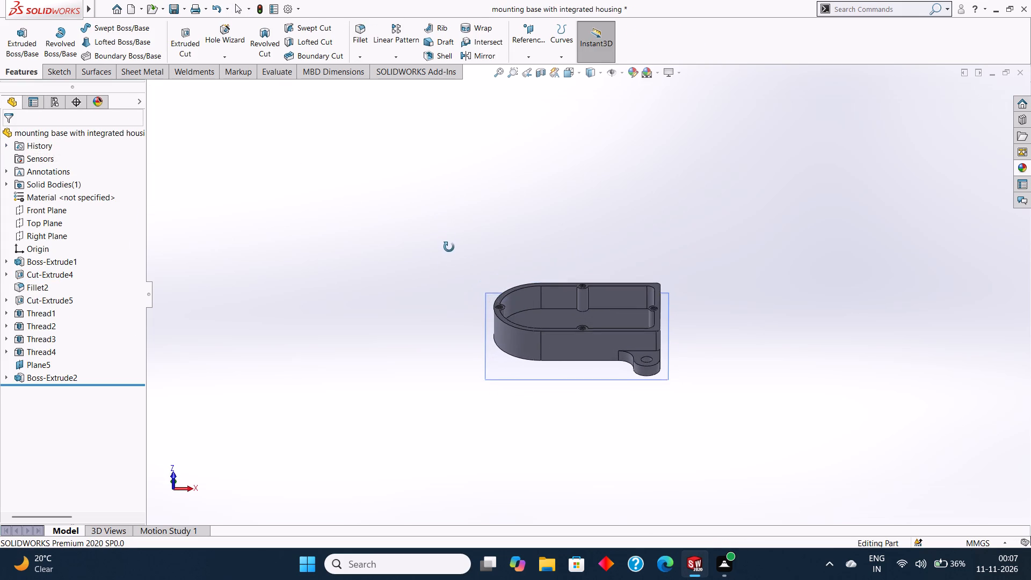
middle_drag(449, 247, 451, 237)
middle_drag(451, 234, 453, 244)
middle_drag(453, 245, 451, 231)
middle_drag(451, 231, 456, 269)
middle_drag(460, 262, 460, 286)
middle_drag(462, 277, 458, 293)
middle_drag(465, 282, 458, 276)
middle_drag(458, 273, 461, 289)
scroll(459, 281, up, 1)
middle_drag(459, 281, 464, 289)
middle_drag(466, 287, 464, 276)
middle_click(463, 275)
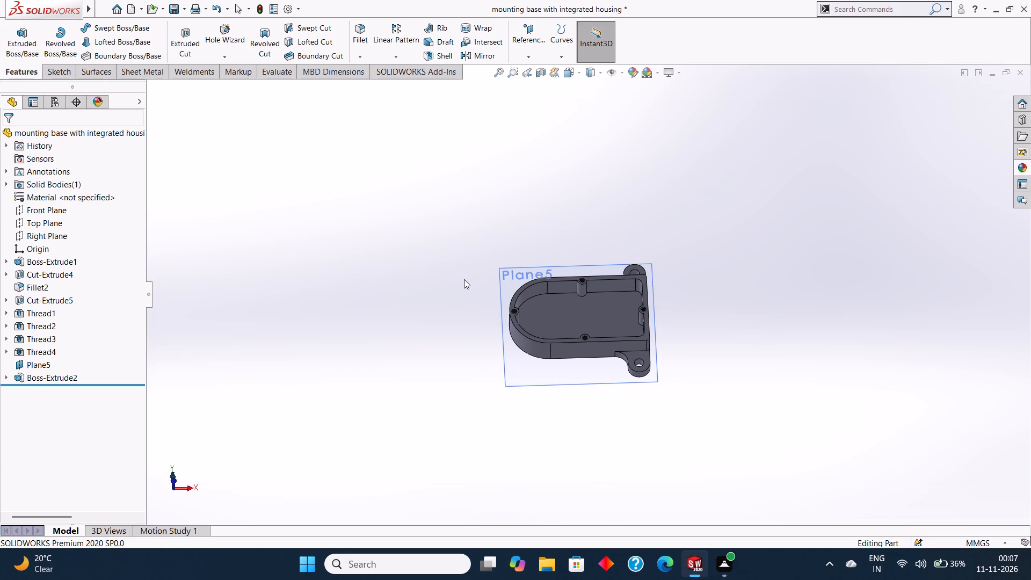
middle_drag(464, 279, 464, 286)
Start a sketch on the pocket floor, viewed face-on, and draw a circle of 7 mm radius centred on the origin.
scroll(601, 310, down, 3)
click(503, 302)
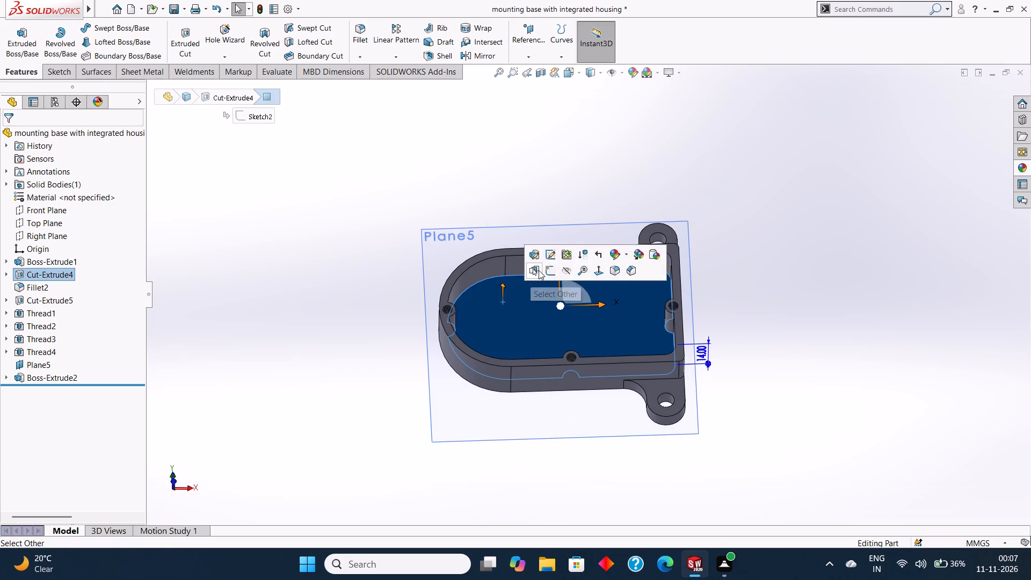
click(548, 269)
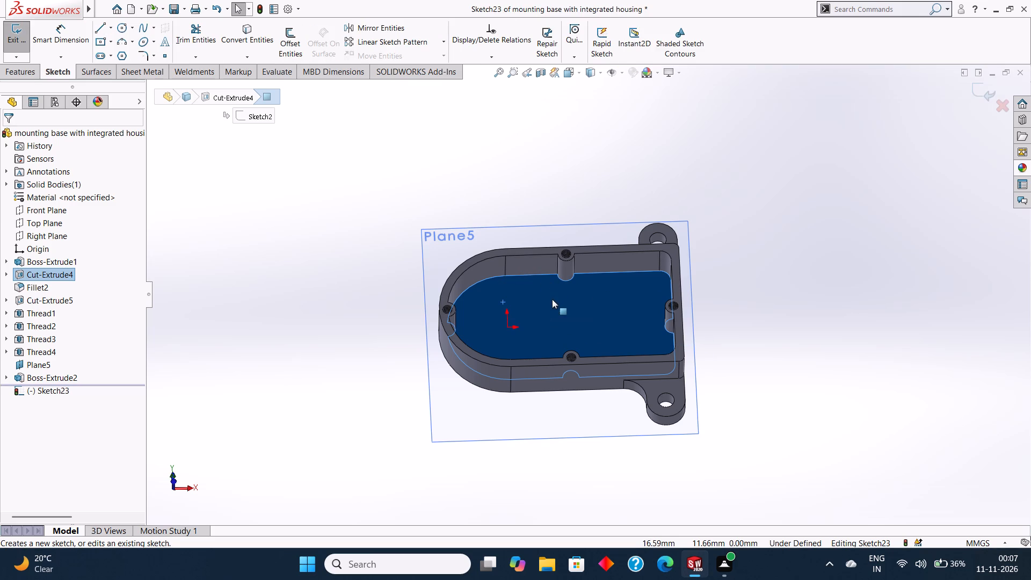
key(ctrl+8)
key(Escape)
key(Escape)
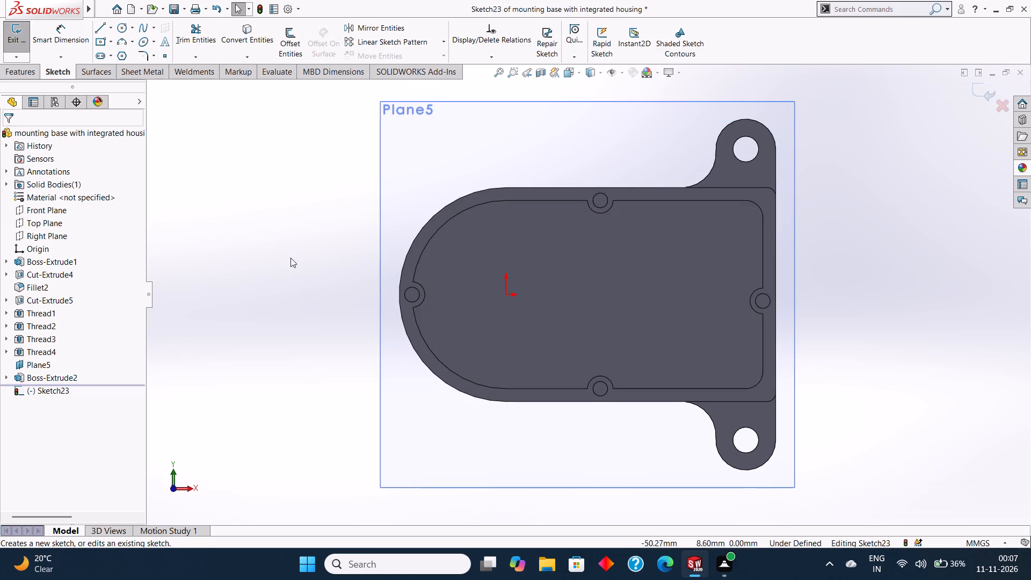
click(120, 24)
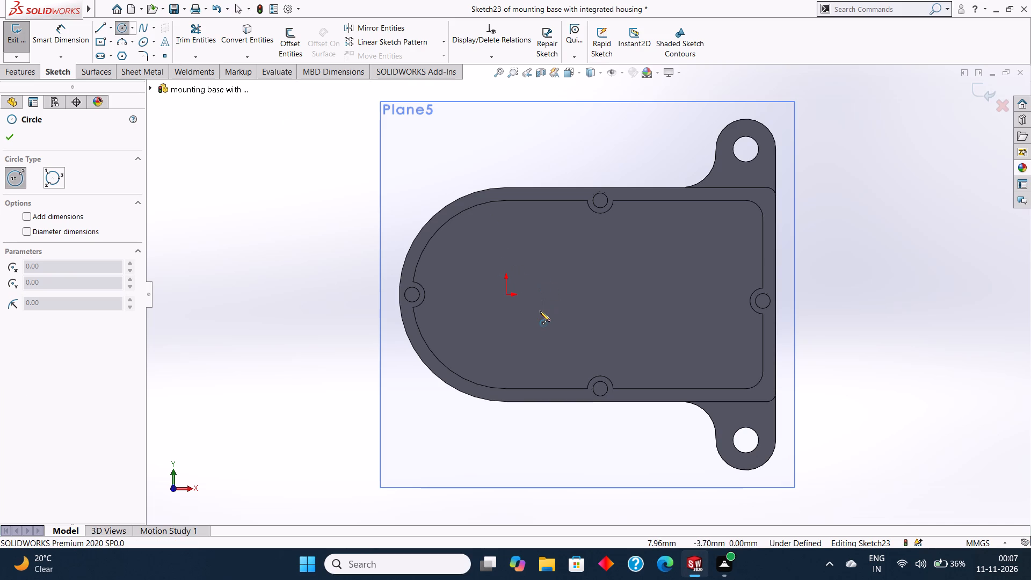
drag(506, 295, 531, 306)
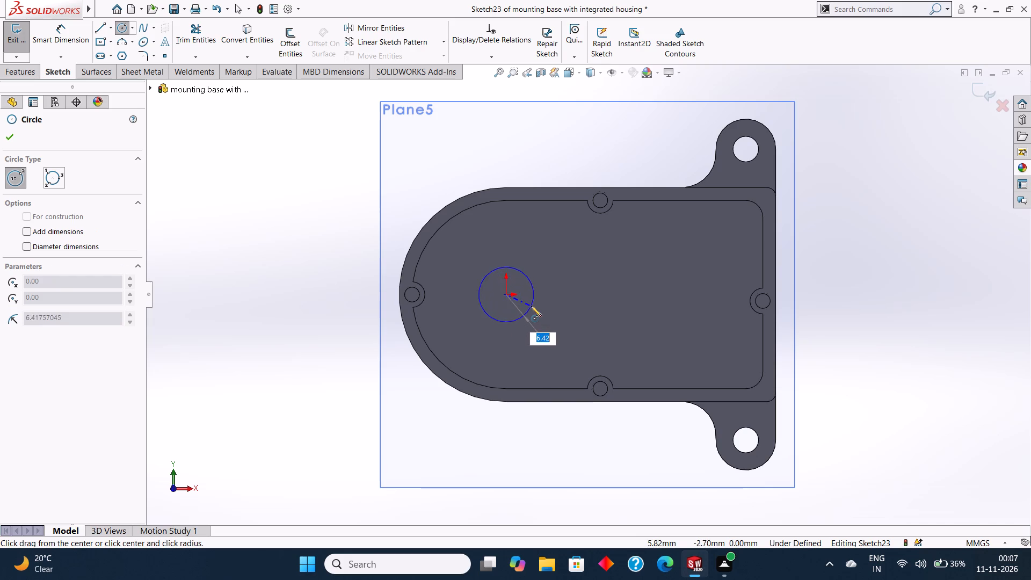
drag(531, 306, 532, 306)
key(BackSpace)
key(7)
key(Return)
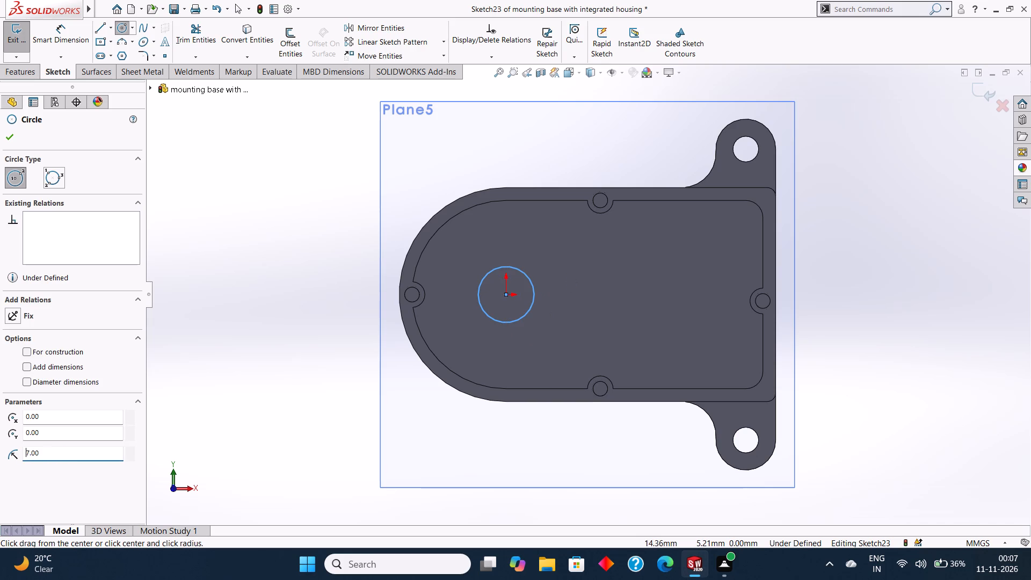
key(Escape)
key(Escape)
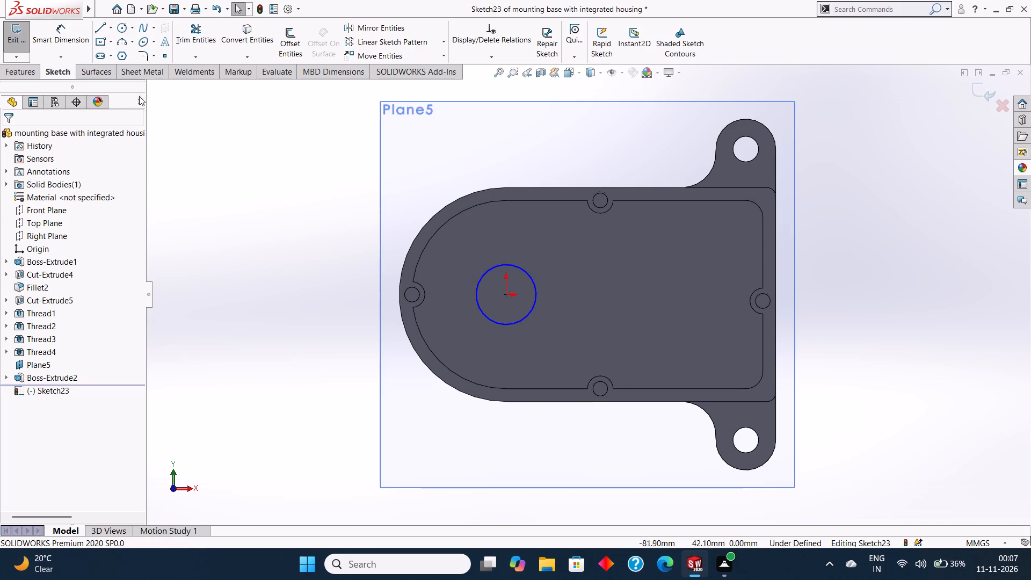
Dimension the circle's diameter as 14 mm.
click(55, 38)
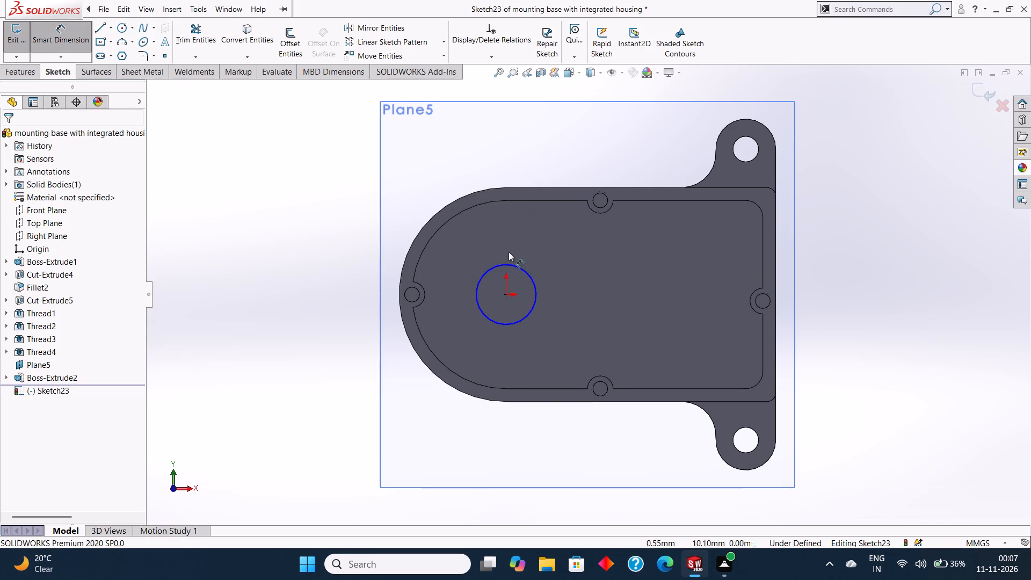
click(509, 263)
click(507, 127)
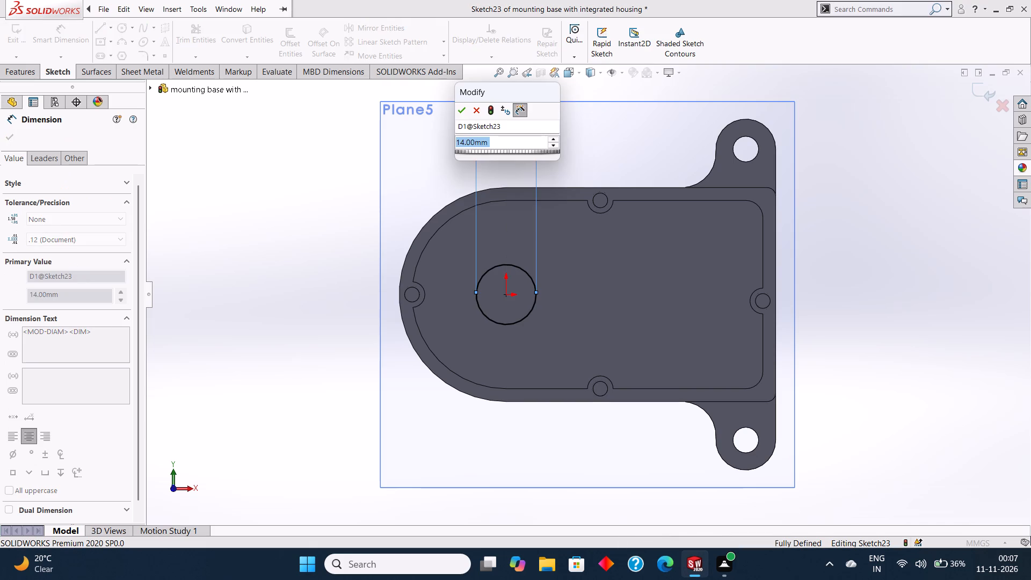
click(462, 111)
click(3, 133)
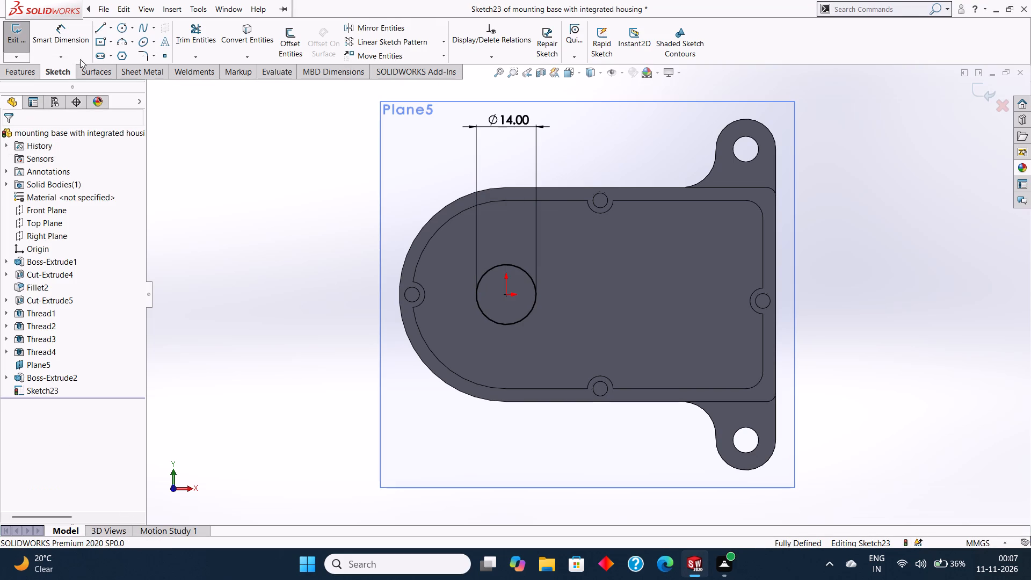
Draw two horizontal lines from the circle's top and bottom points to beyond the pocket edge at the housing's rounded end.
click(105, 27)
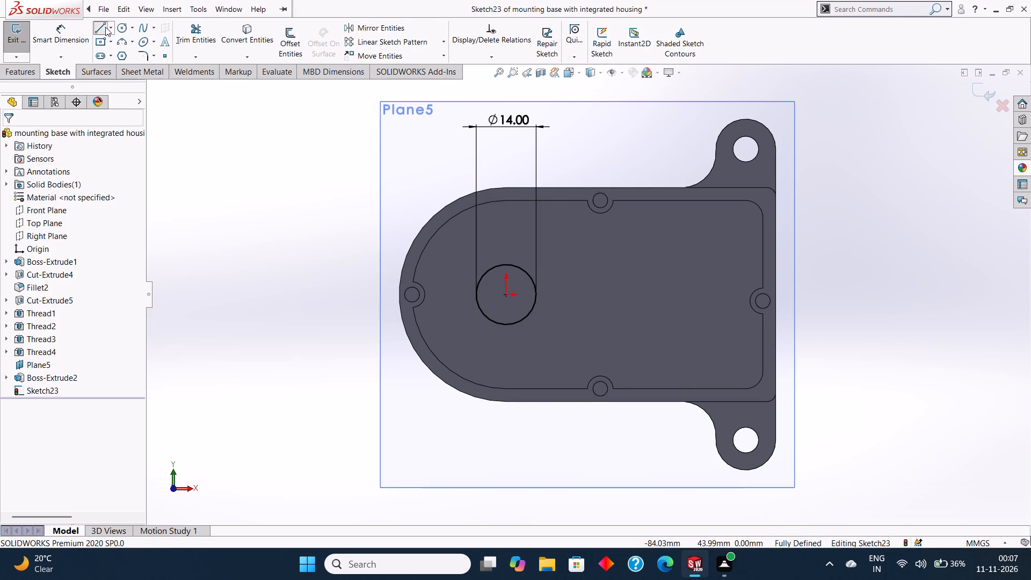
click(506, 266)
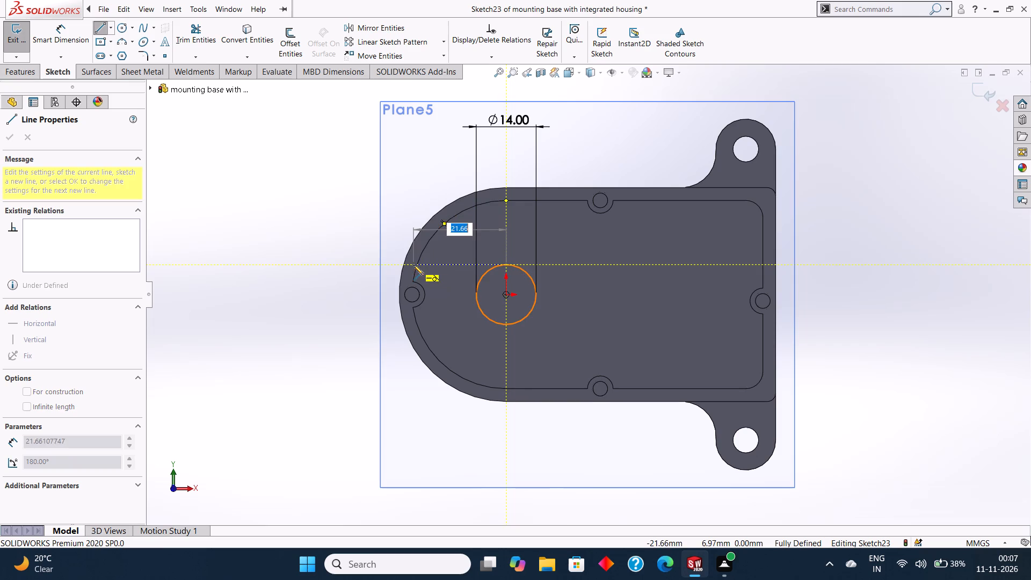
click(412, 264)
key(Escape)
key(Escape)
click(99, 26)
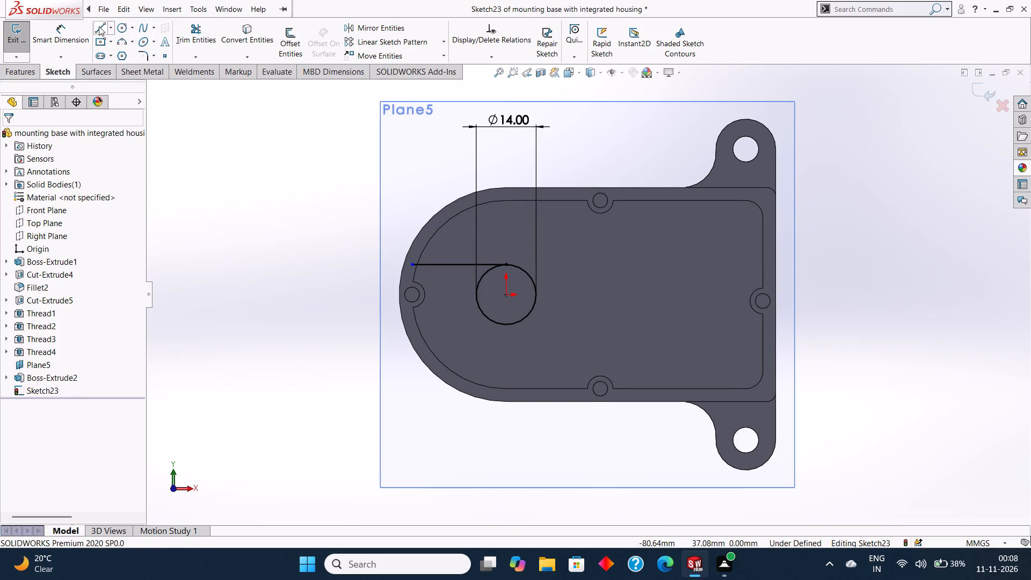
click(506, 324)
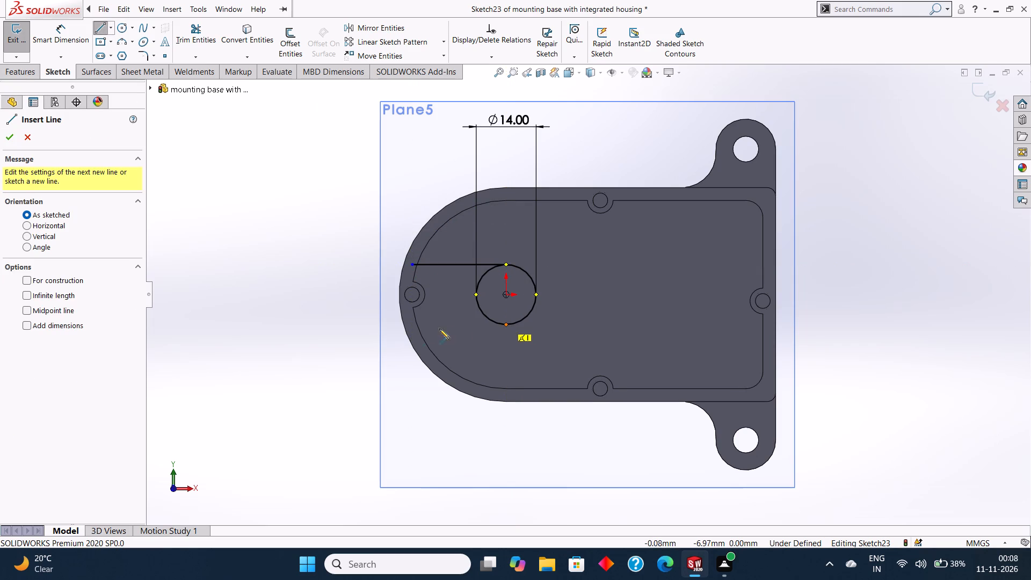
click(406, 325)
key(Escape)
key(Escape)
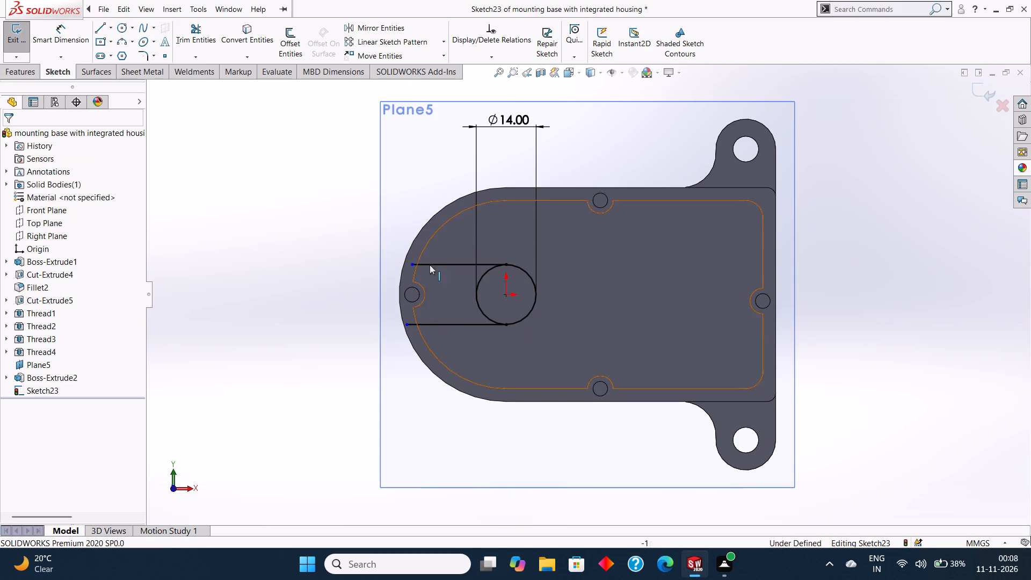
Draw a circle of 22 mm radius centred on the origin, around the existing 14 mm circle.
scroll(441, 263, down, 1)
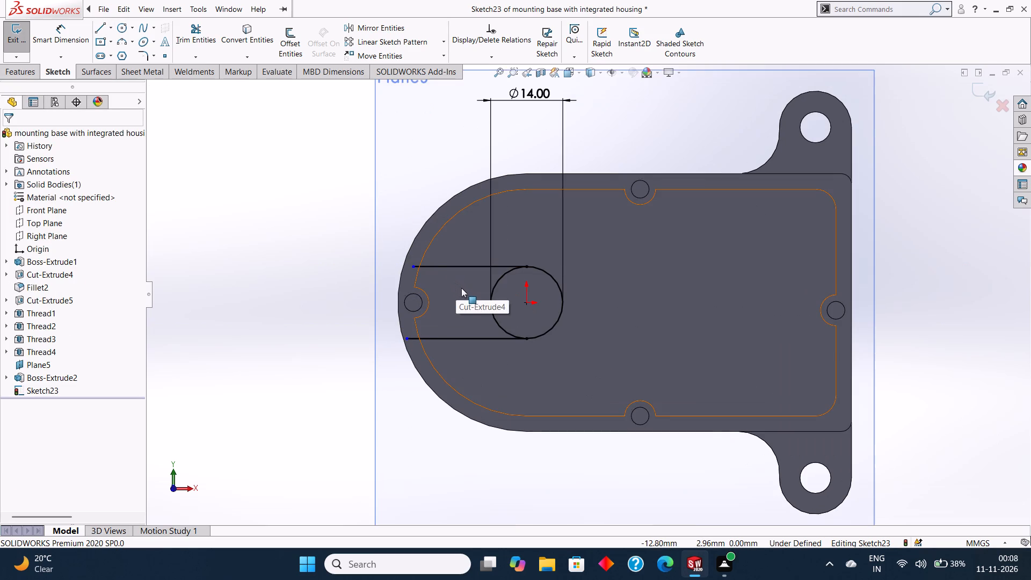
scroll(461, 288, up, 1)
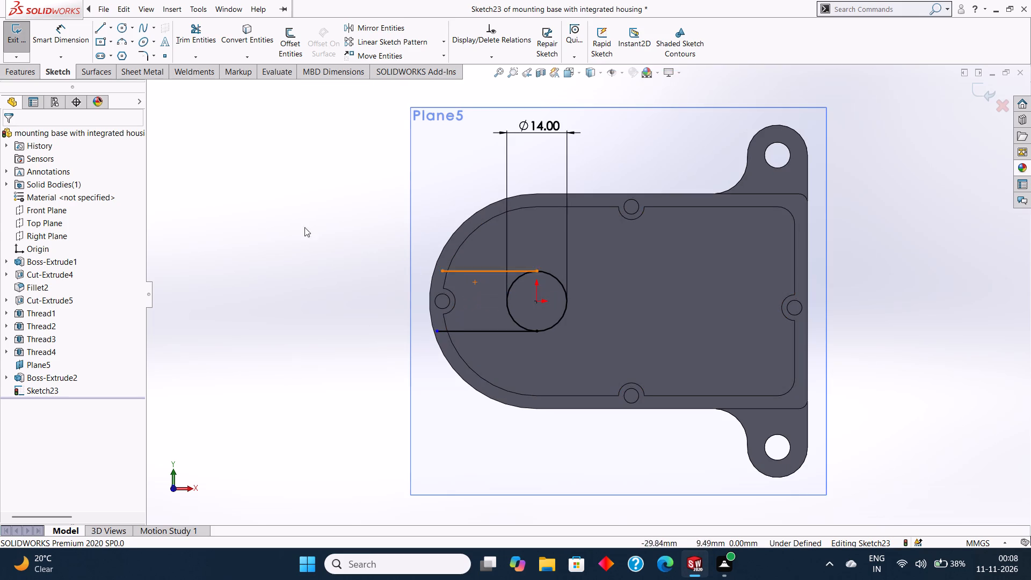
click(124, 26)
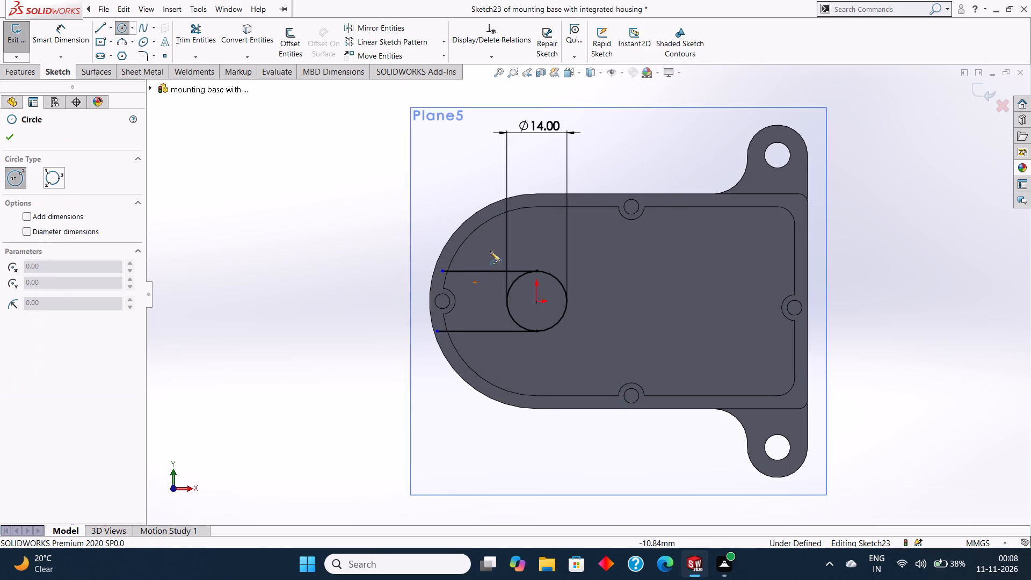
drag(536, 301, 603, 317)
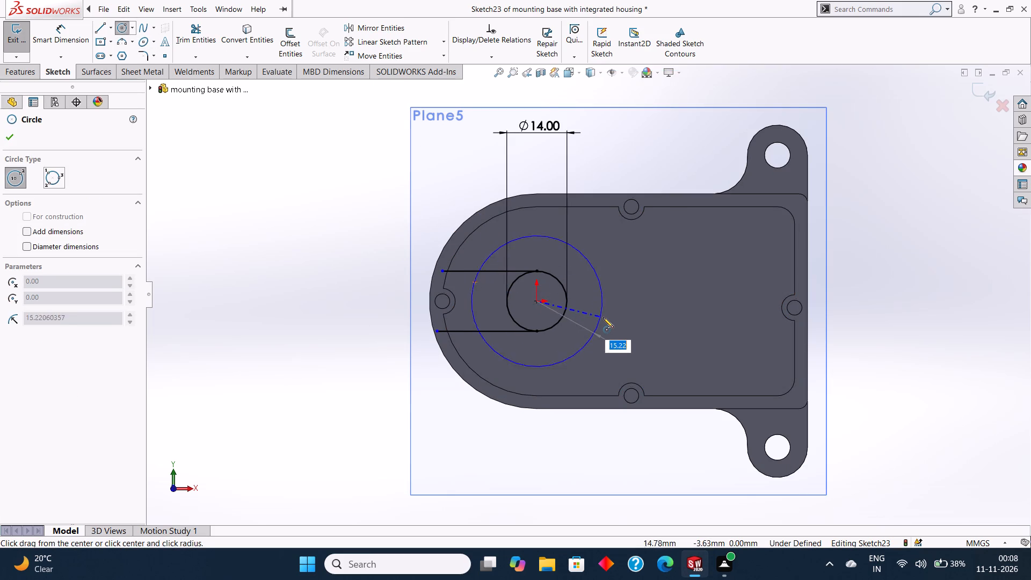
drag(603, 317, 630, 317)
key(BackSpace)
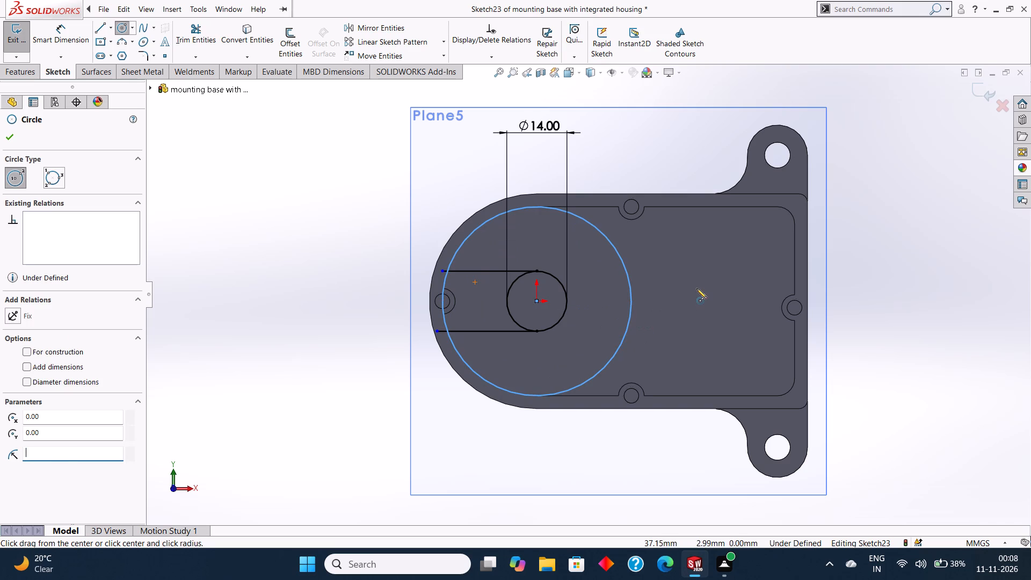
text(22)
key(Return)
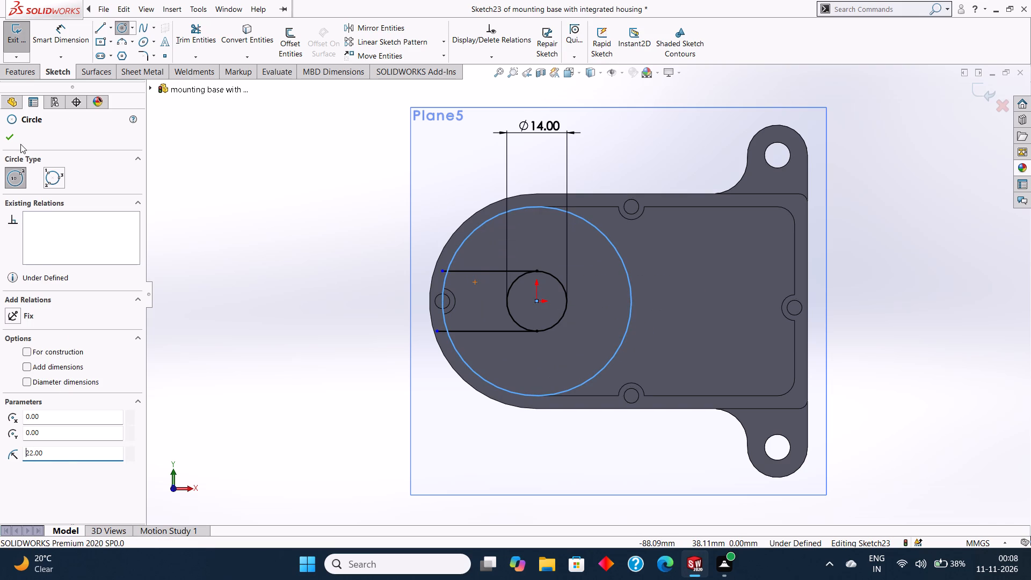
click(16, 141)
Dimension the large circle's diameter as 44 mm.
click(66, 31)
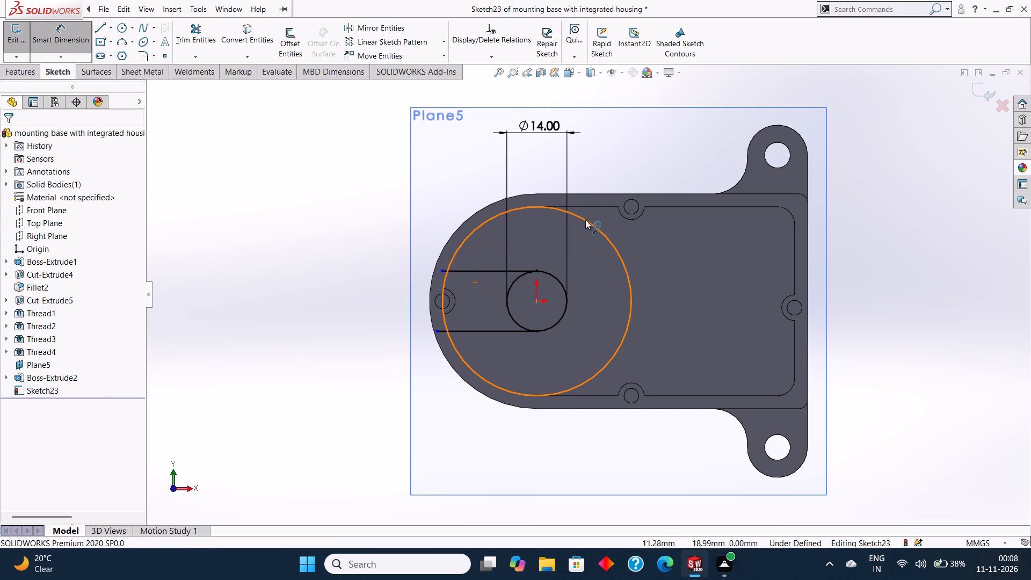
click(585, 220)
click(600, 149)
click(555, 130)
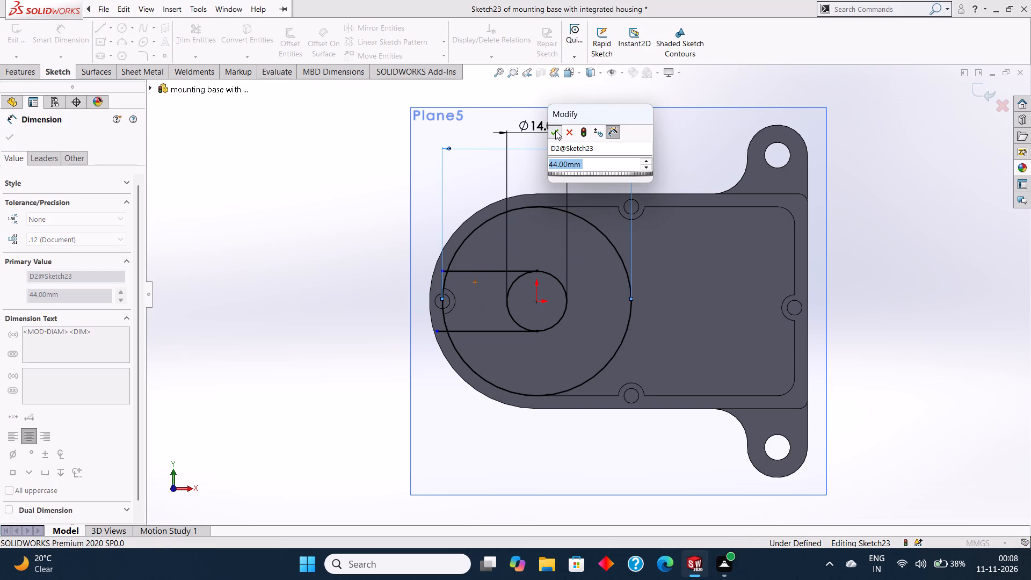
click(11, 134)
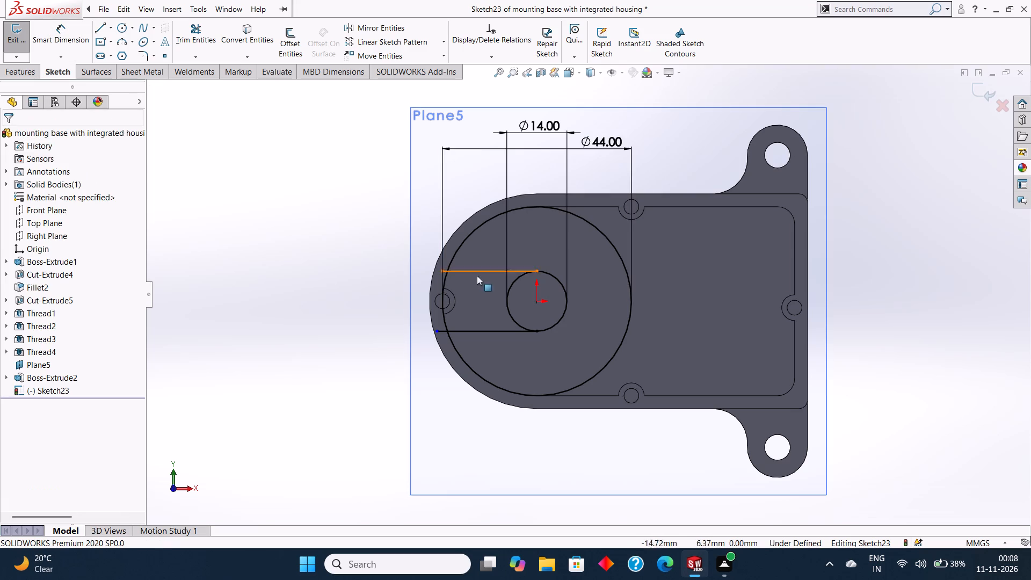
Draw a circle of 3 mm radius concentric with the screw hole at the housing's rounded end, matching the boss outline.
scroll(491, 298, down, 1)
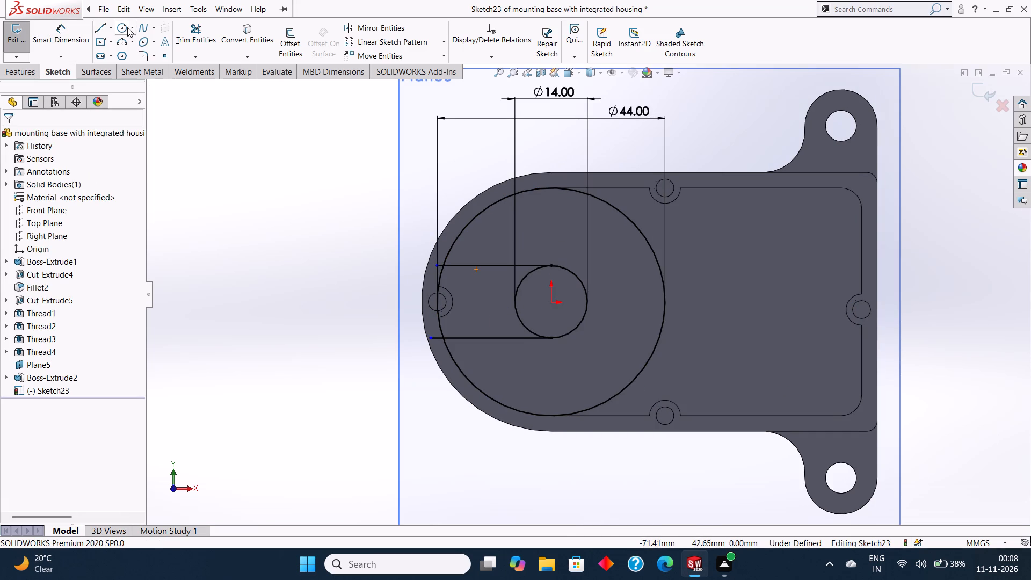
click(123, 25)
scroll(485, 308, down, 2)
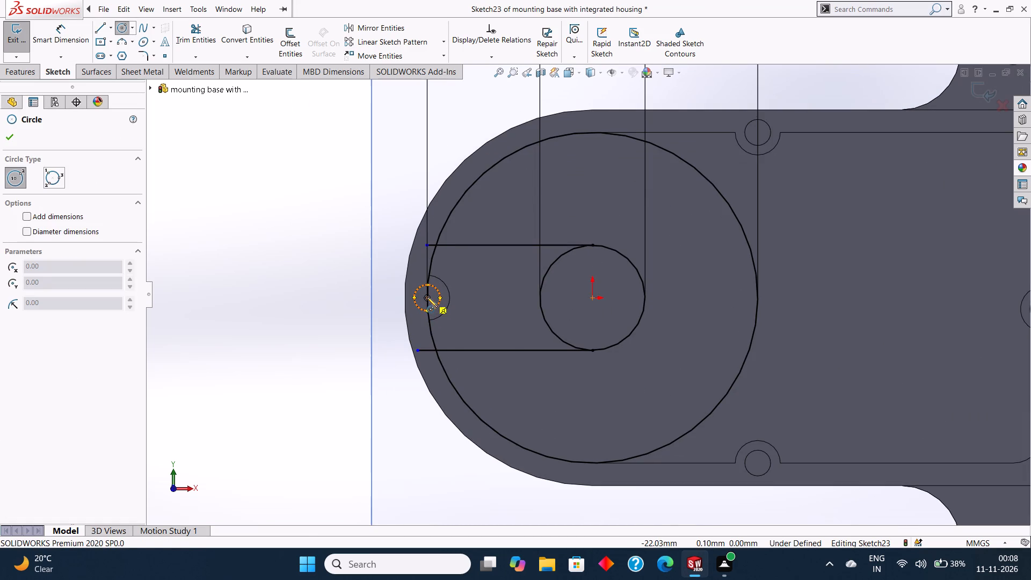
drag(427, 297, 442, 311)
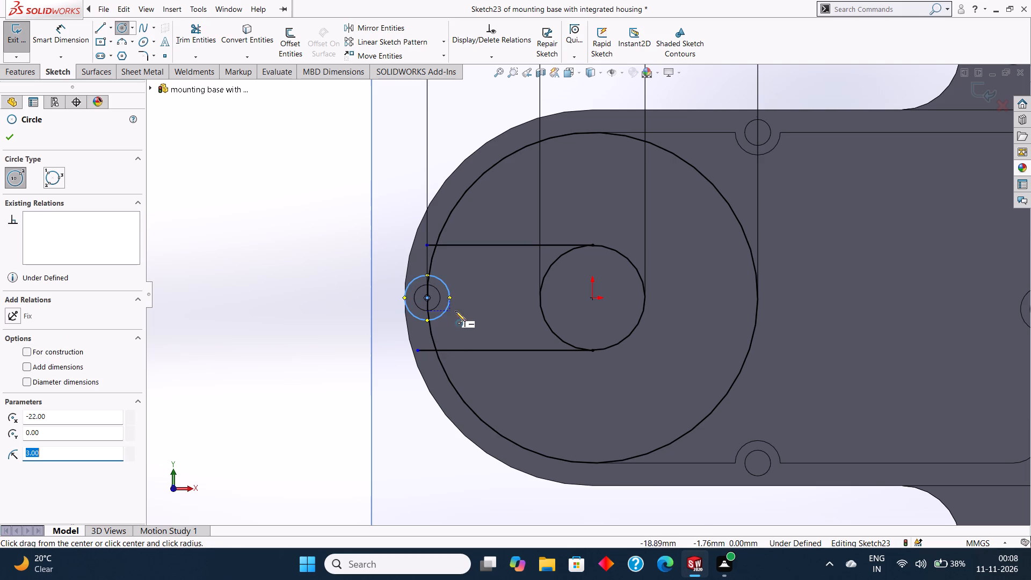
click(12, 135)
Dimension the diameter of the circle around the screw hole as 6 mm.
click(54, 34)
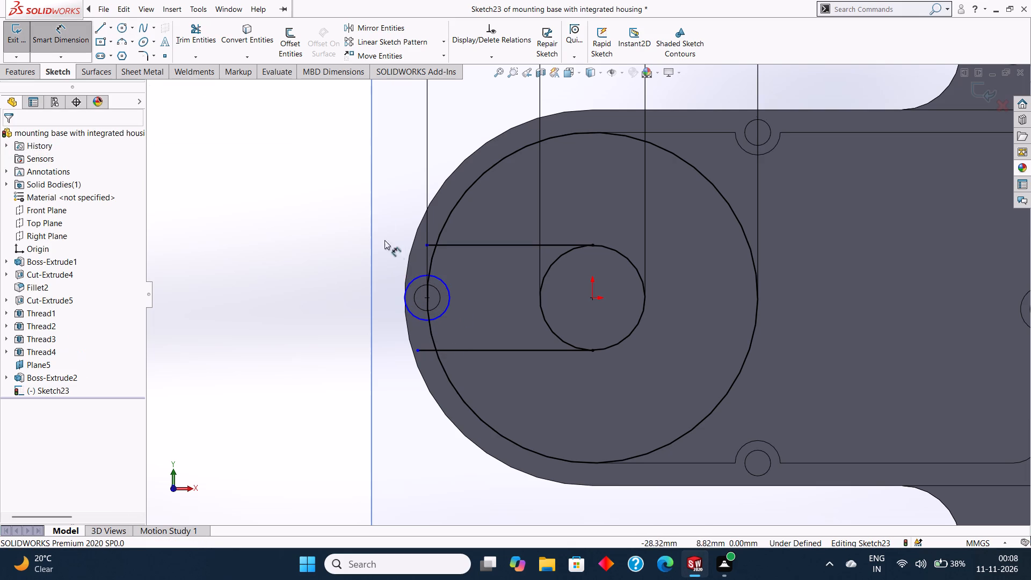
click(414, 278)
click(389, 184)
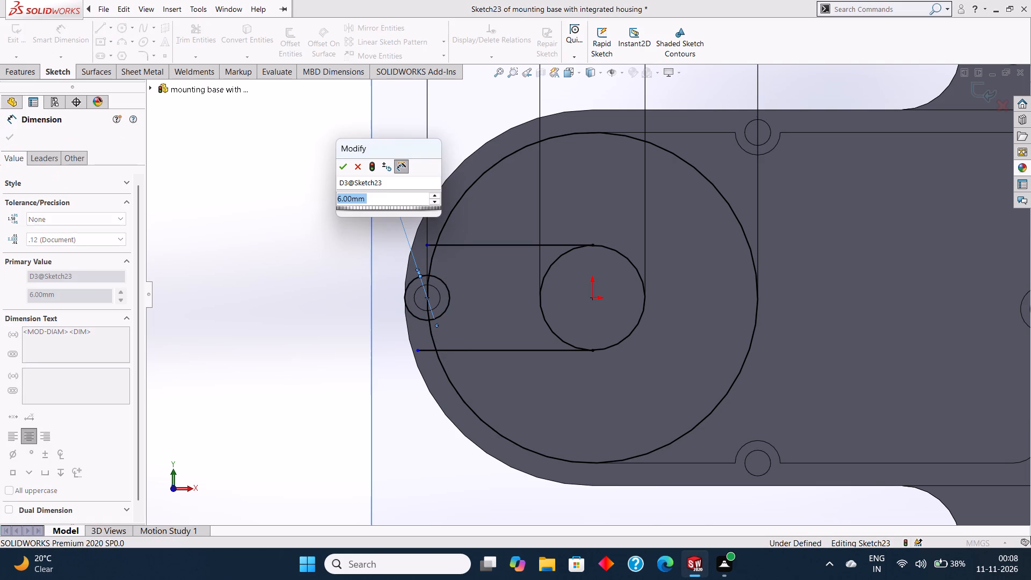
click(344, 168)
click(8, 137)
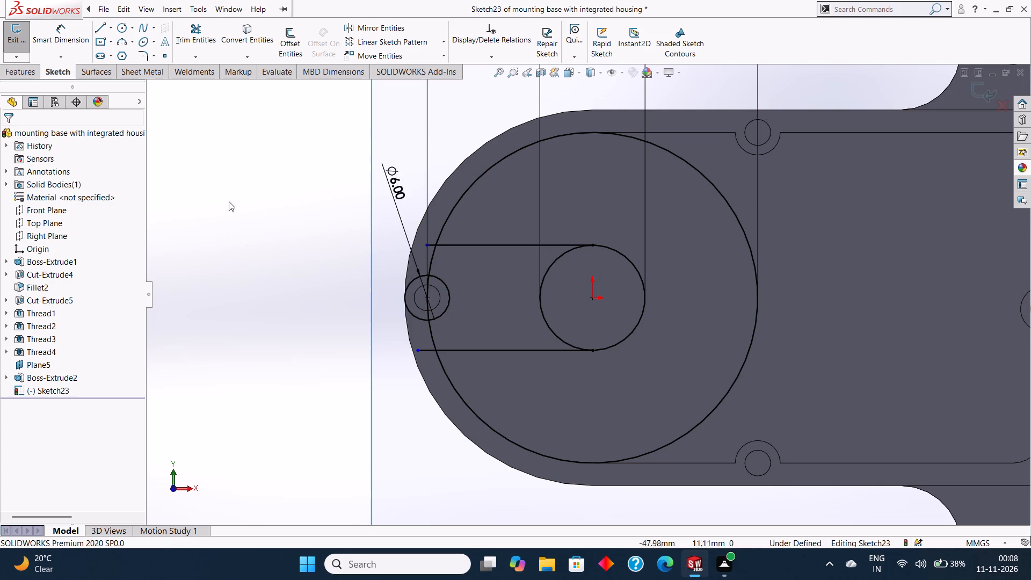
Trim the 6 mm circle's part outside the 44 mm circle and the 44 mm circle's arc inside the 6 mm circle.
click(196, 28)
scroll(429, 278, down, 3)
scroll(493, 285, down, 4)
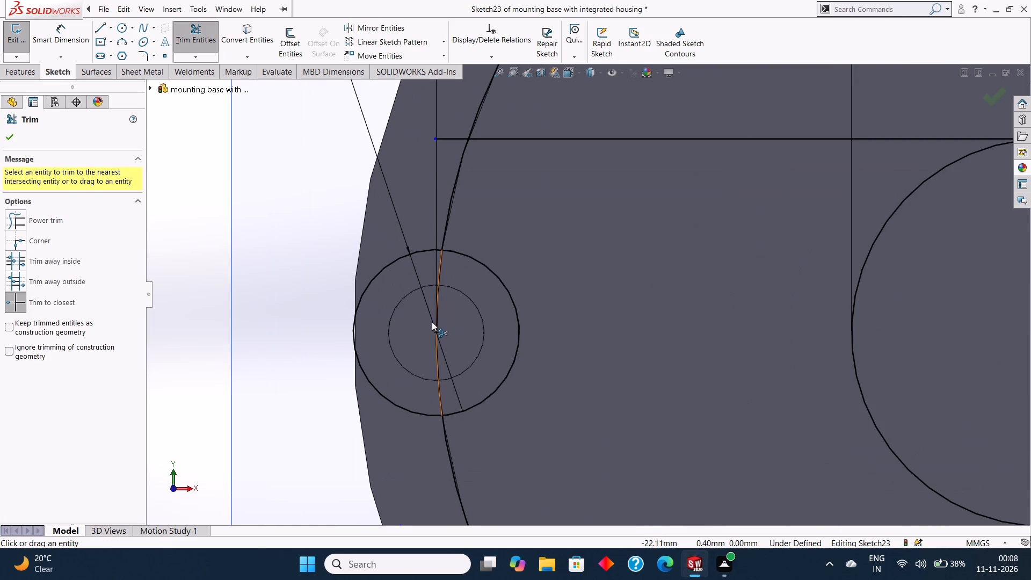
scroll(432, 322, down, 1)
scroll(433, 323, up, 2)
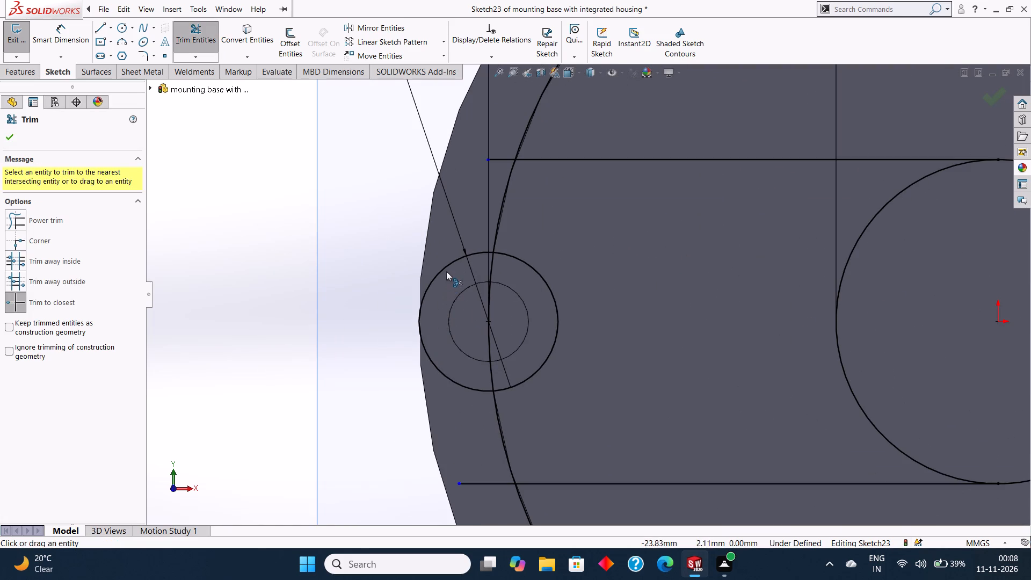
click(446, 268)
click(493, 266)
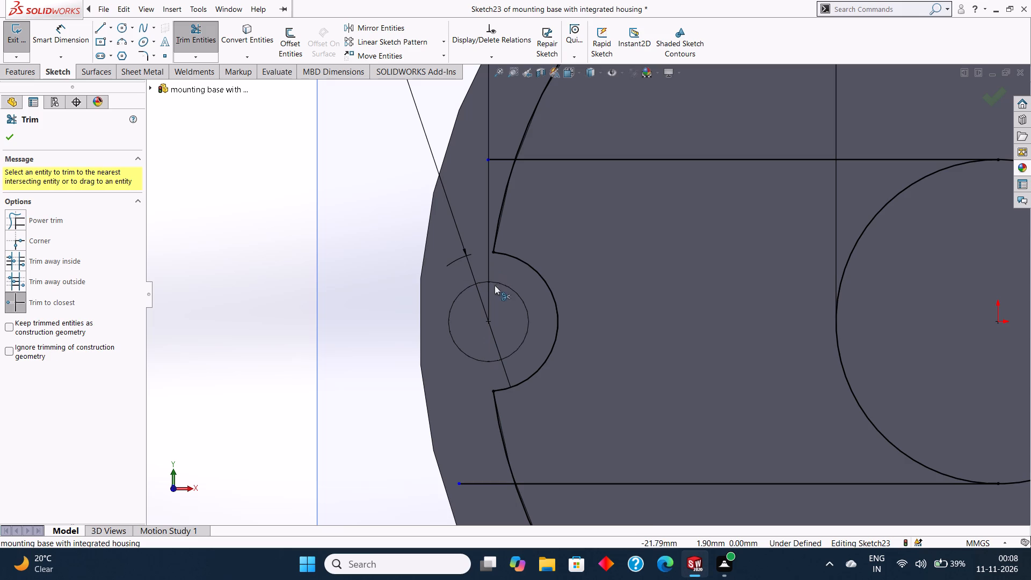
Trim the ends of both horizontal lines that extend beyond the 44 mm circle.
scroll(512, 327, up, 3)
scroll(668, 310, up, 2)
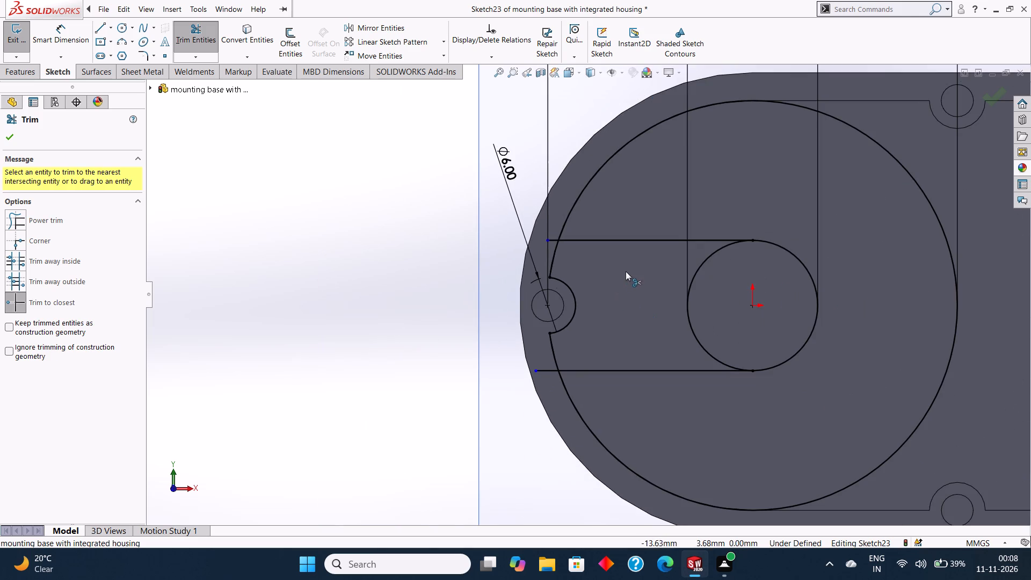
scroll(626, 271, down, 3)
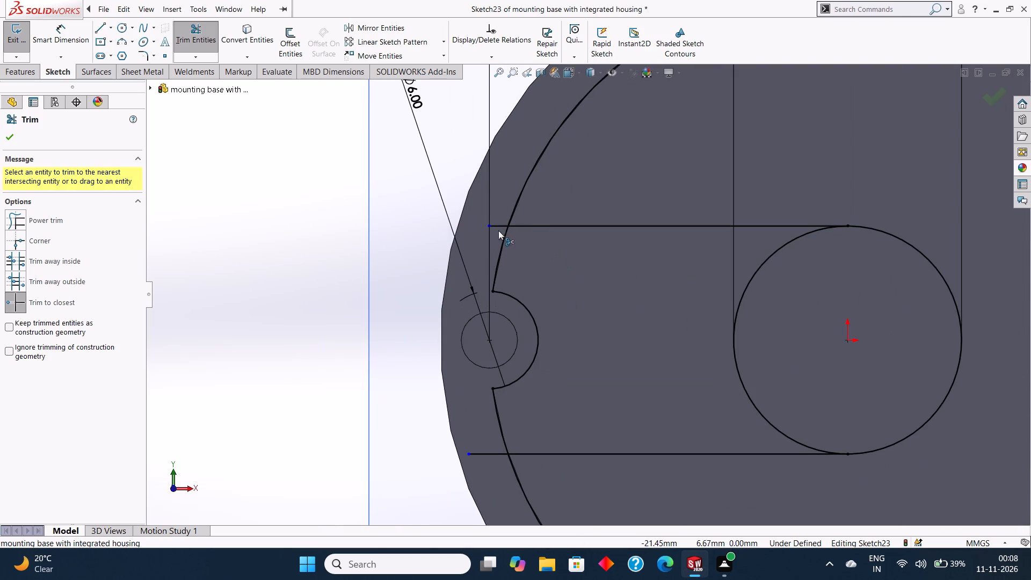
click(497, 224)
click(479, 452)
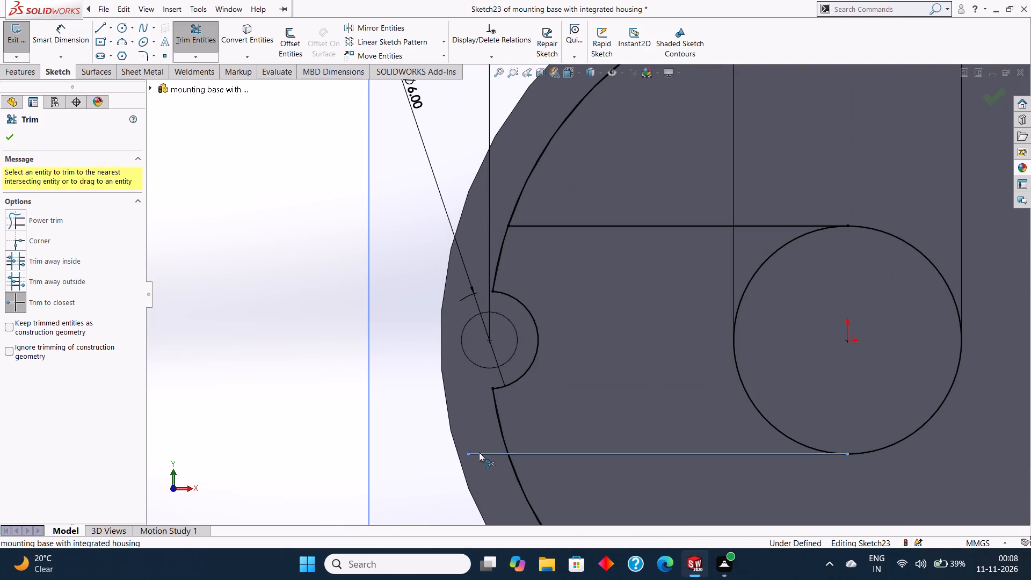
click(5, 142)
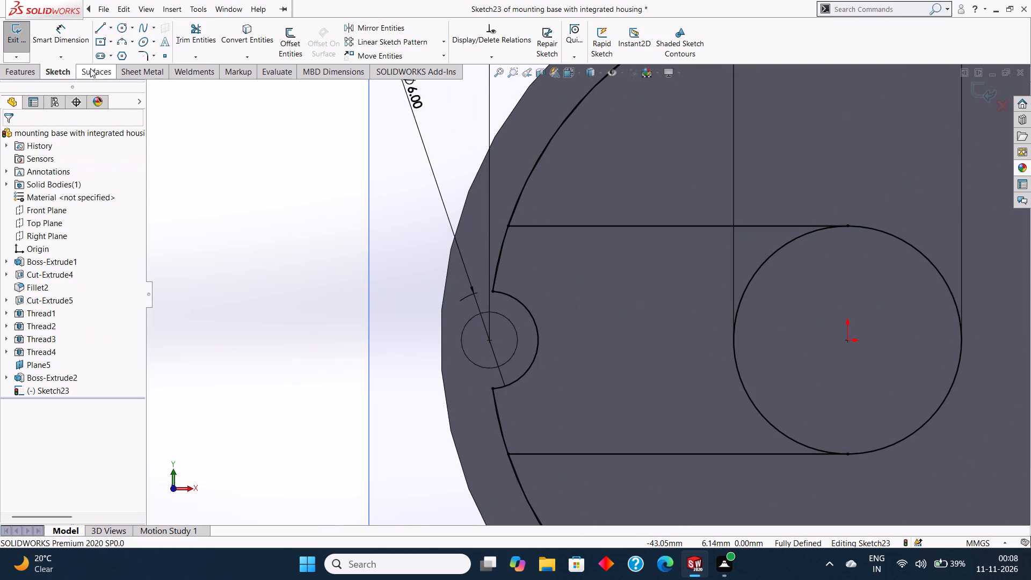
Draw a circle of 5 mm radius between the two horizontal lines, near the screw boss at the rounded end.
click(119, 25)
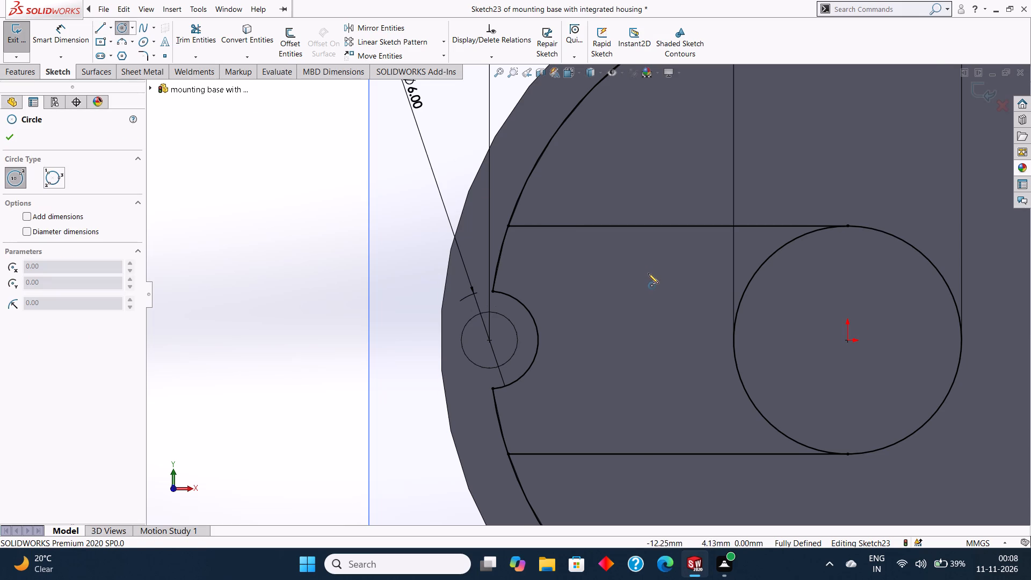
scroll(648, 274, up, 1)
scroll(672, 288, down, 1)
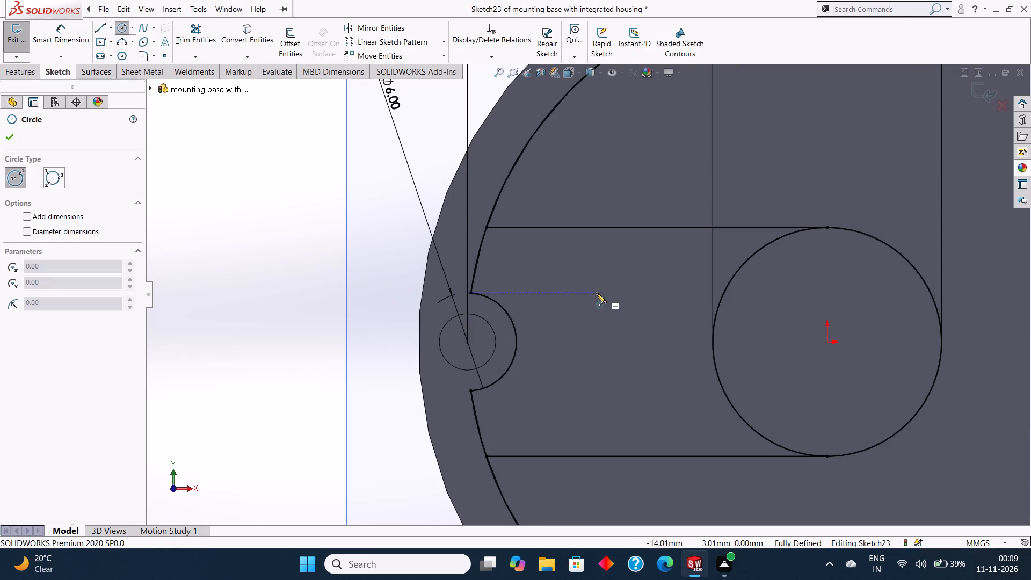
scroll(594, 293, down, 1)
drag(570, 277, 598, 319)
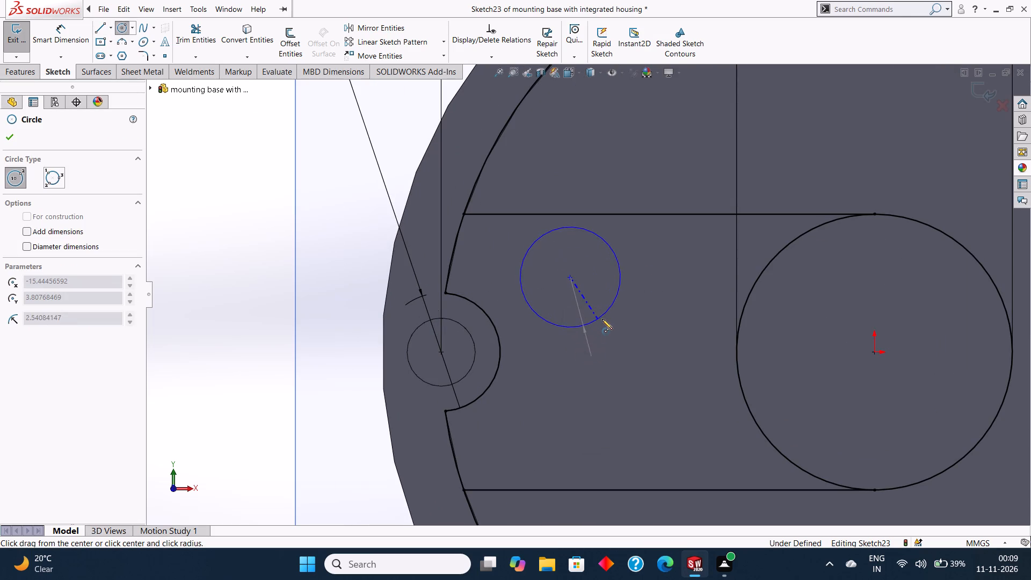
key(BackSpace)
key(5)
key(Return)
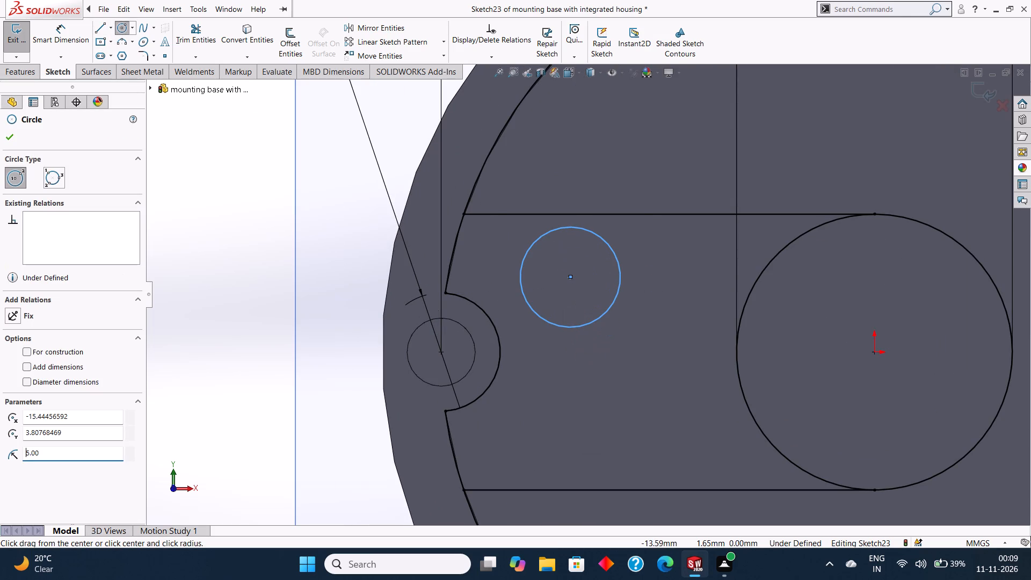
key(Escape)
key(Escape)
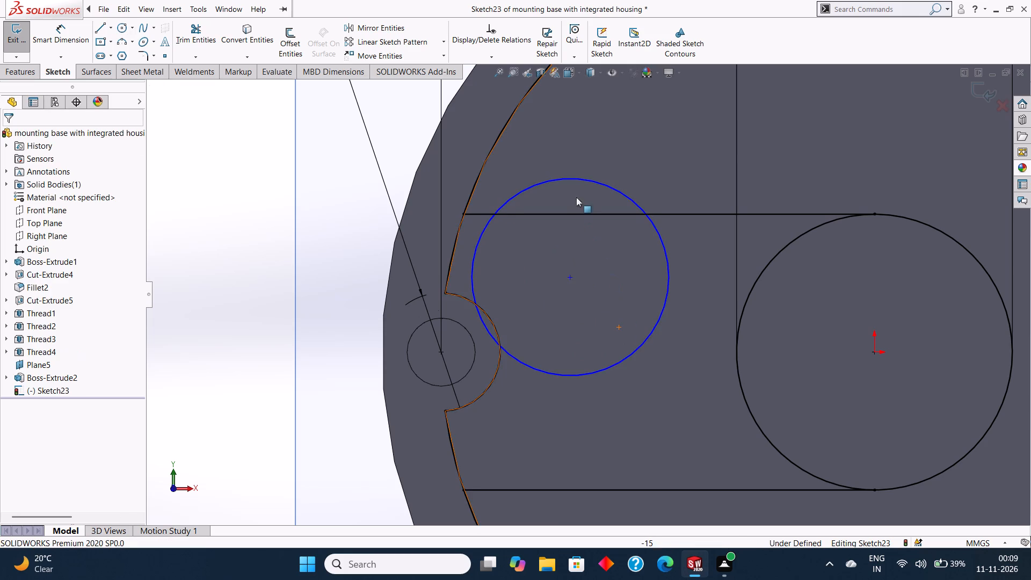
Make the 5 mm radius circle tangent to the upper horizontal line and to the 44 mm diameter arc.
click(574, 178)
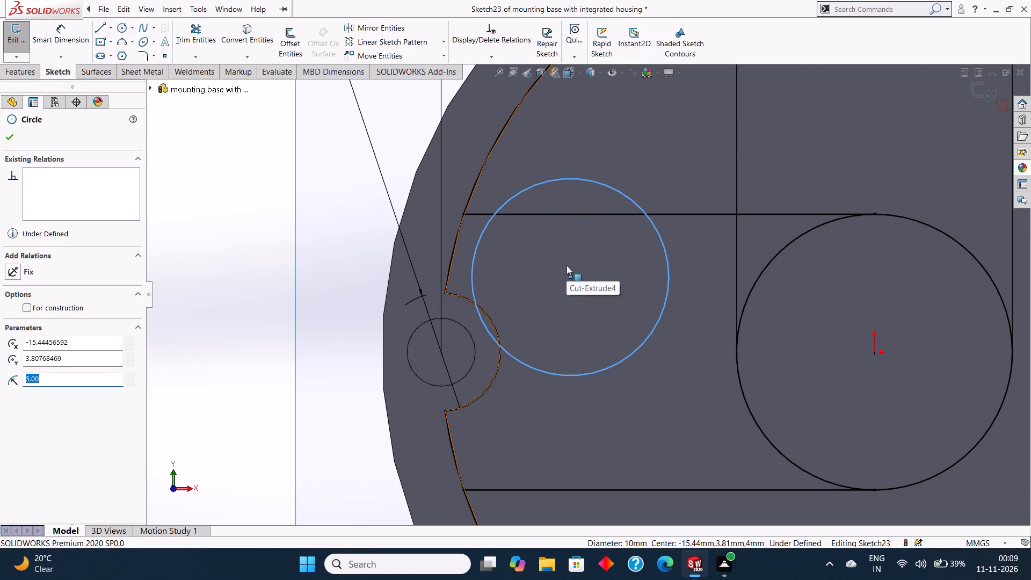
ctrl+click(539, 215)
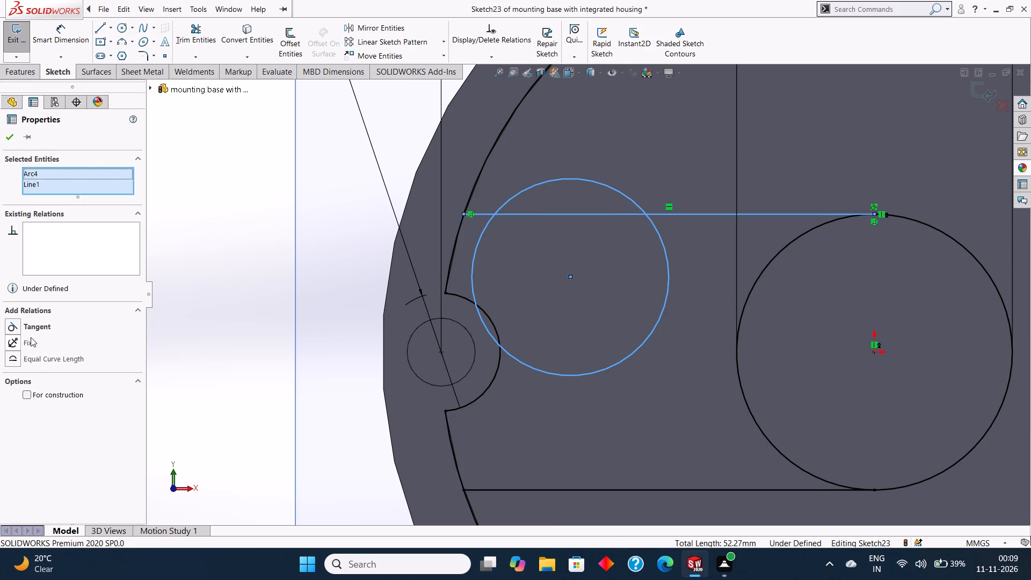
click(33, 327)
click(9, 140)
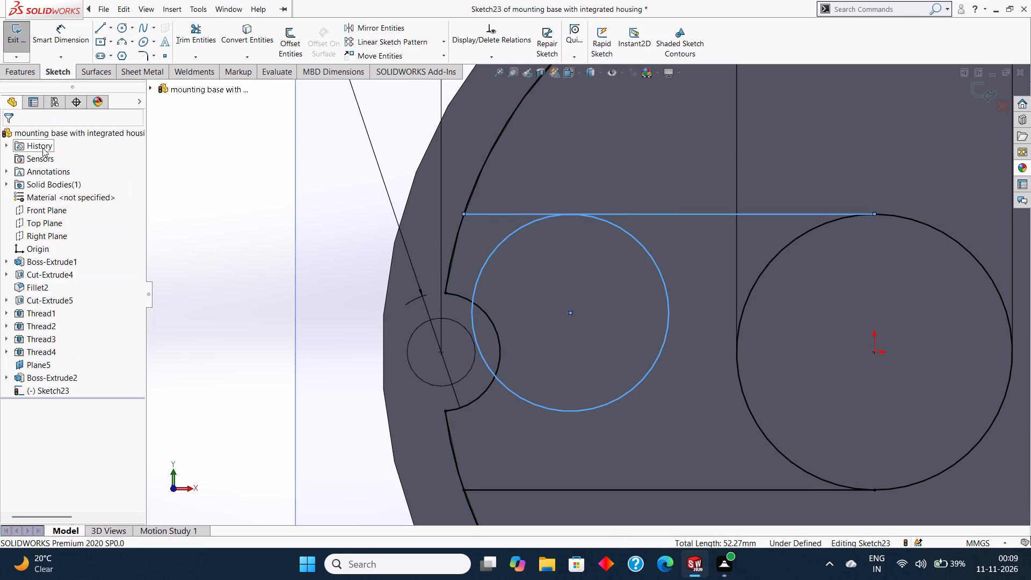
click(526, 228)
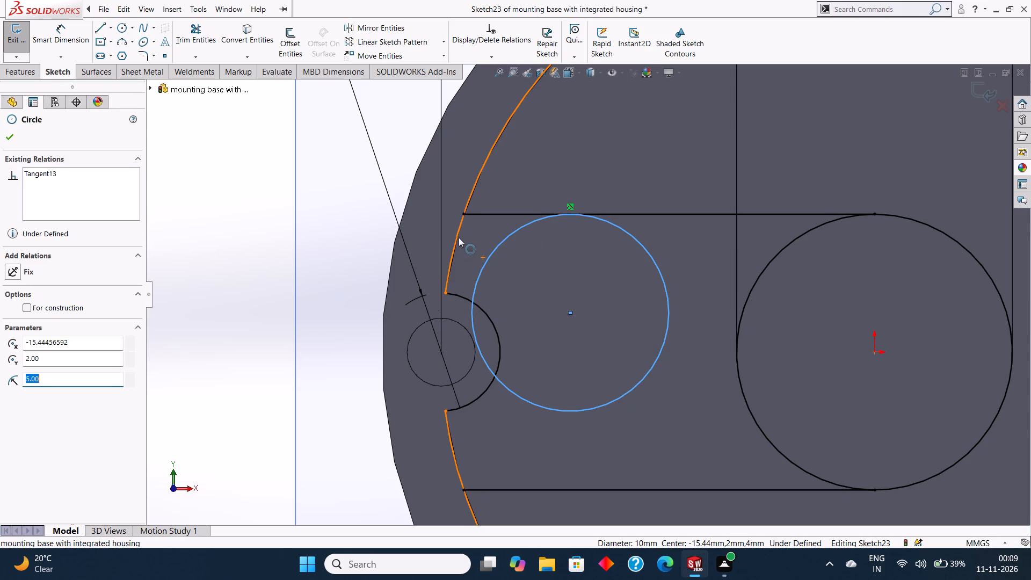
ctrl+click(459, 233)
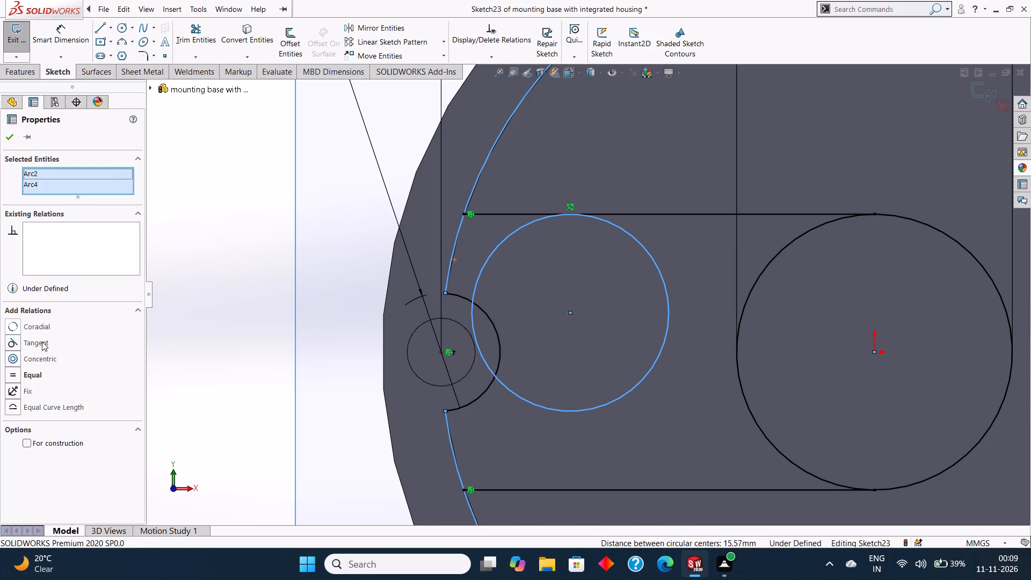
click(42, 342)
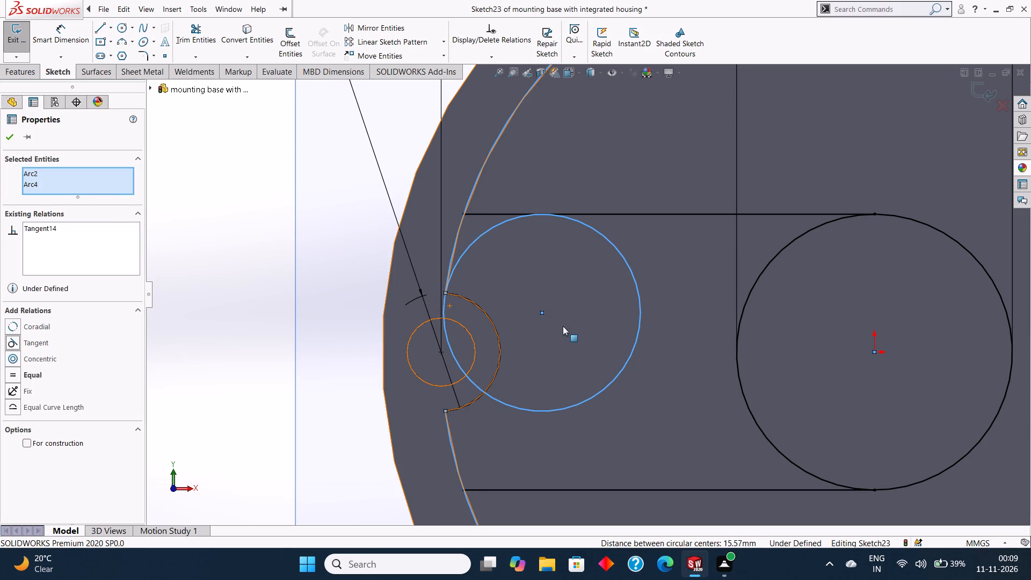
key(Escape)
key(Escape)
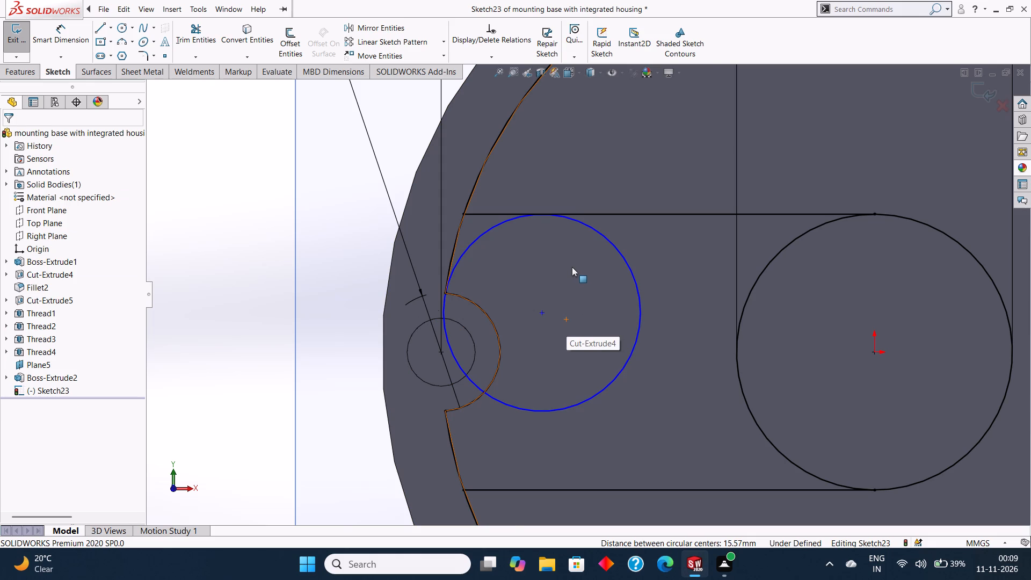
Delete the 5 mm radius circle between the two horizontal lines near the screw boss.
scroll(572, 267, up, 1)
right_click(512, 237)
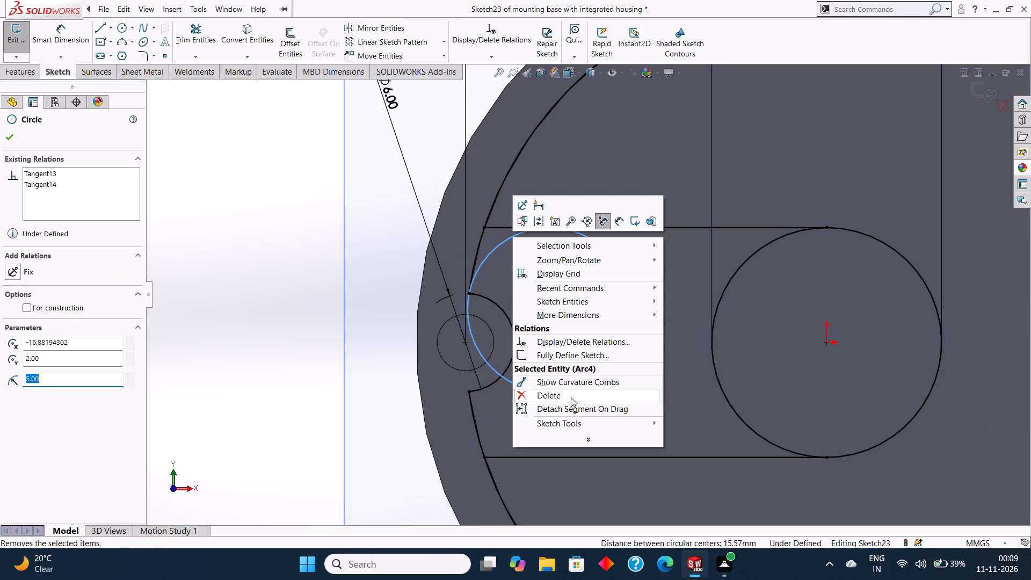
click(570, 393)
Draw a circle of 5 mm radius above the upper horizontal line, inside the 44 mm diameter arc.
scroll(543, 301, up, 2)
scroll(613, 244, up, 3)
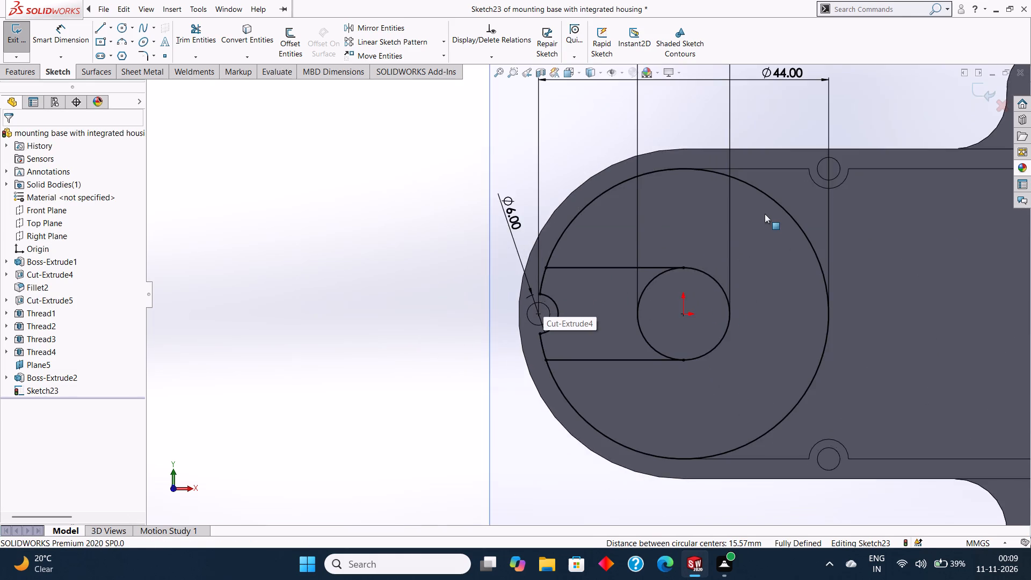
scroll(765, 214, down, 2)
click(126, 27)
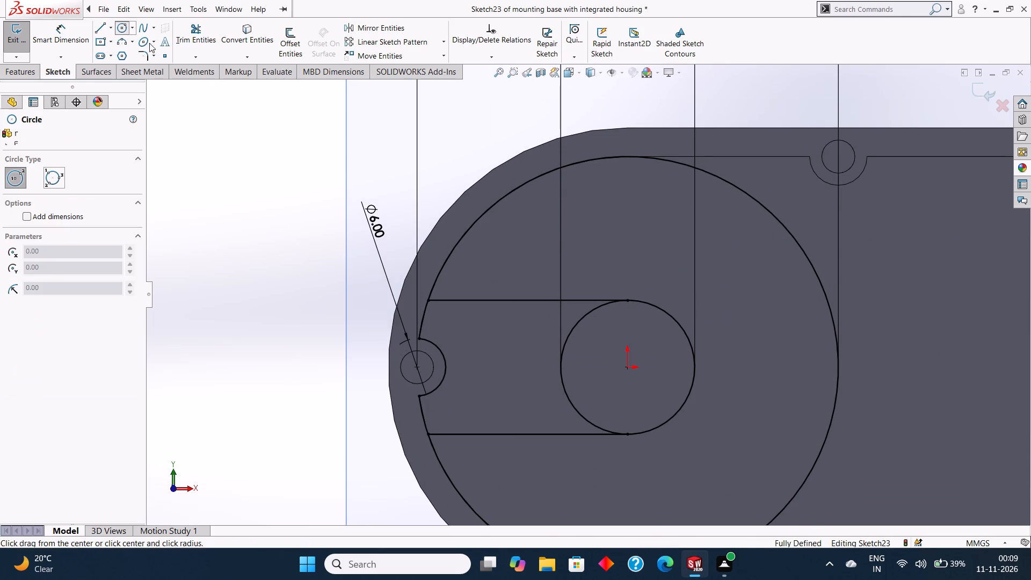
scroll(490, 213, down, 2)
drag(587, 249, 621, 280)
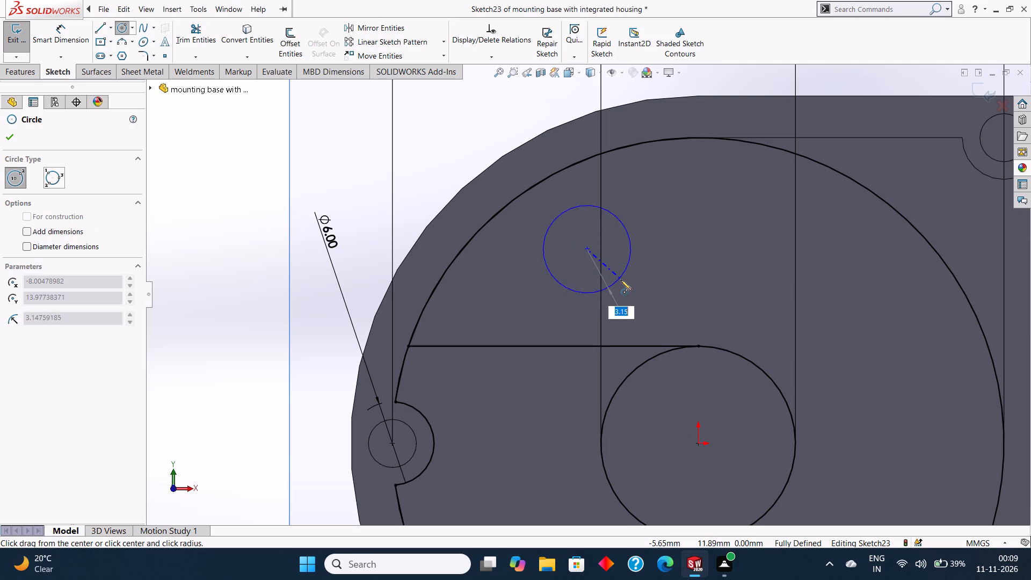
drag(621, 280, 628, 287)
key(BackSpace)
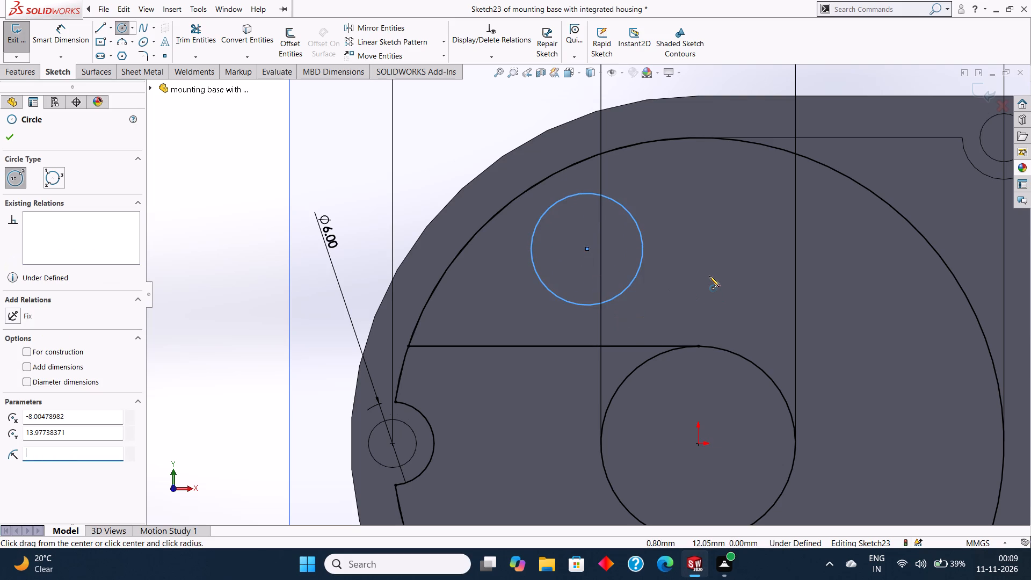
key(5)
key(Return)
key(Escape)
key(Escape)
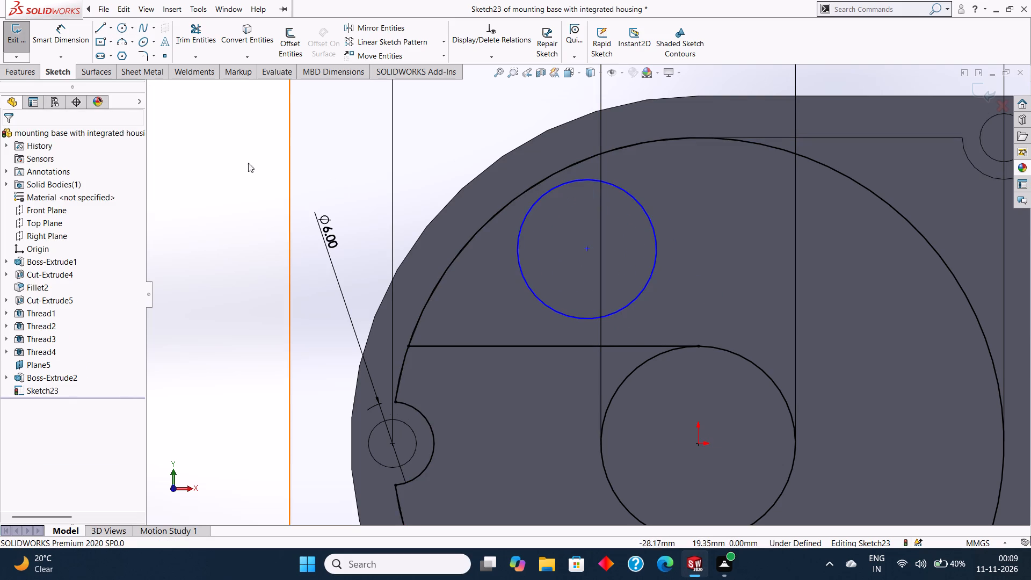
Dimension the new upper circle's diameter at 10 mm.
click(77, 32)
click(608, 185)
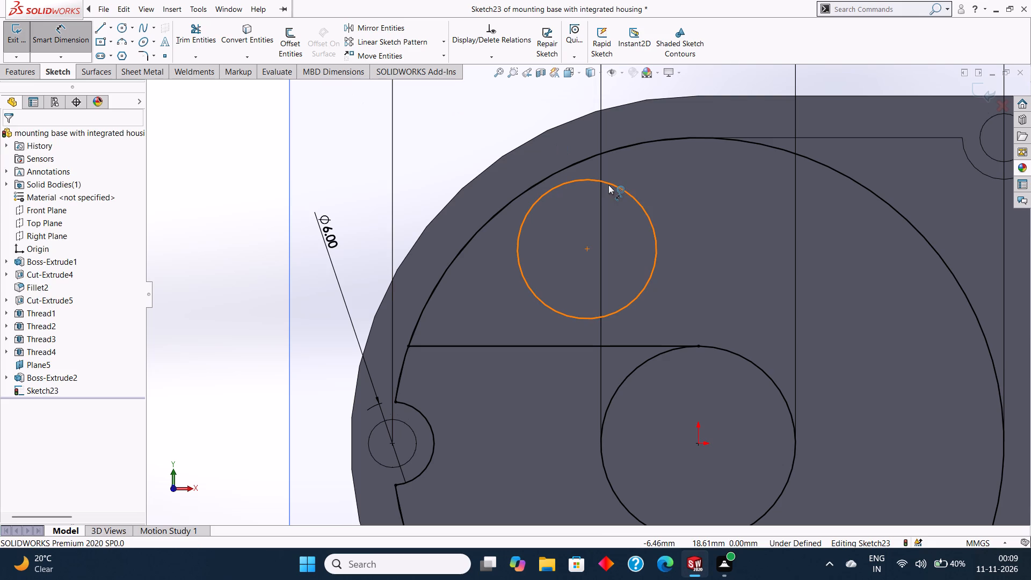
click(730, 209)
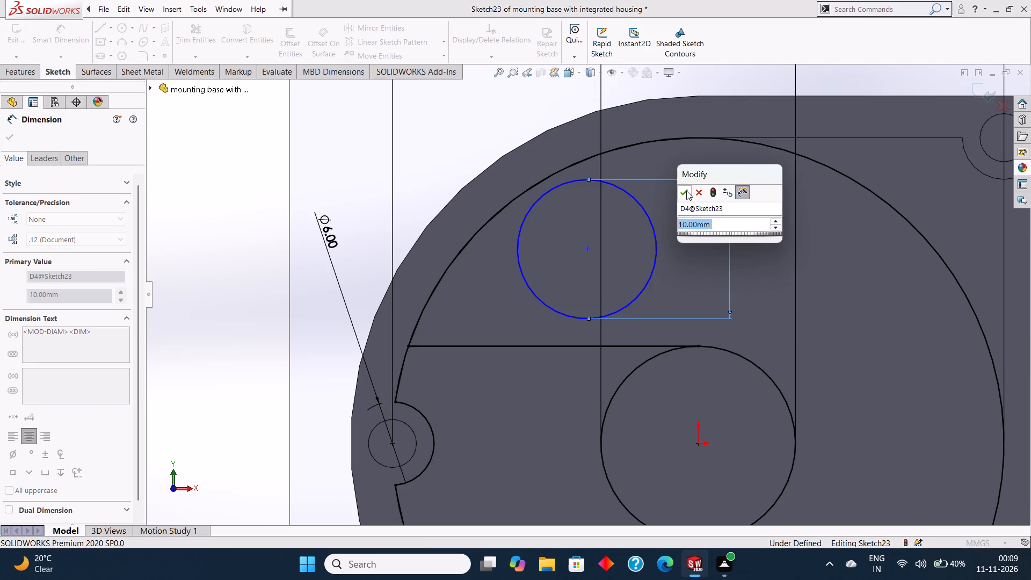
click(686, 191)
click(6, 135)
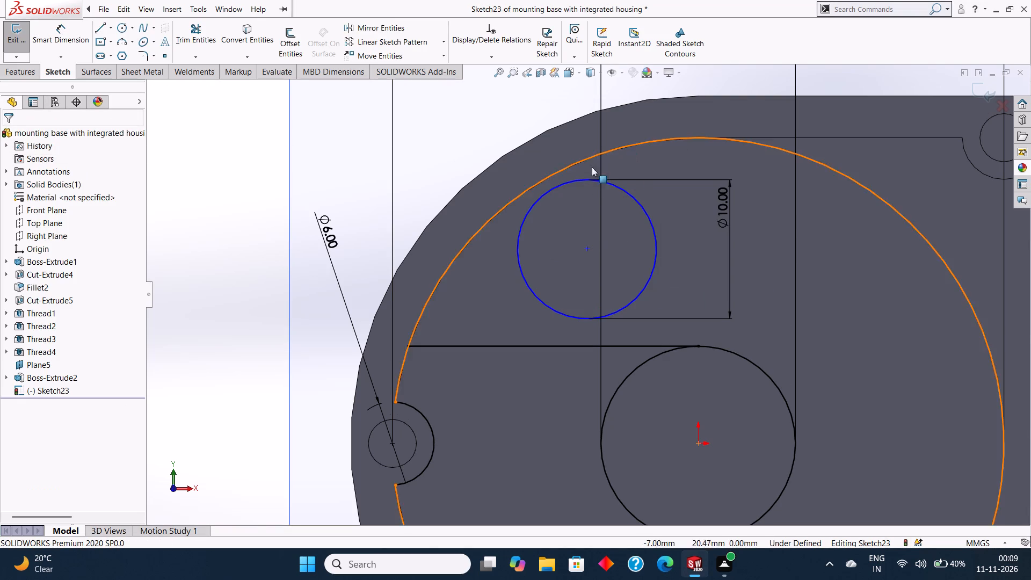
Make the upper 10 mm circle tangent to the upper horizontal line and to the 44 mm diameter arc.
click(575, 180)
ctrl+click(504, 344)
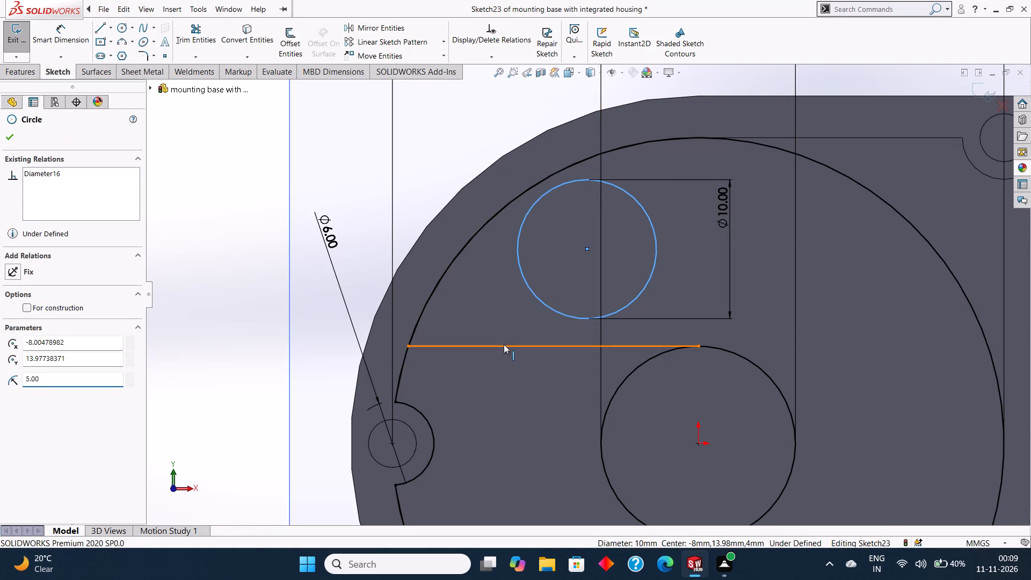
click(32, 328)
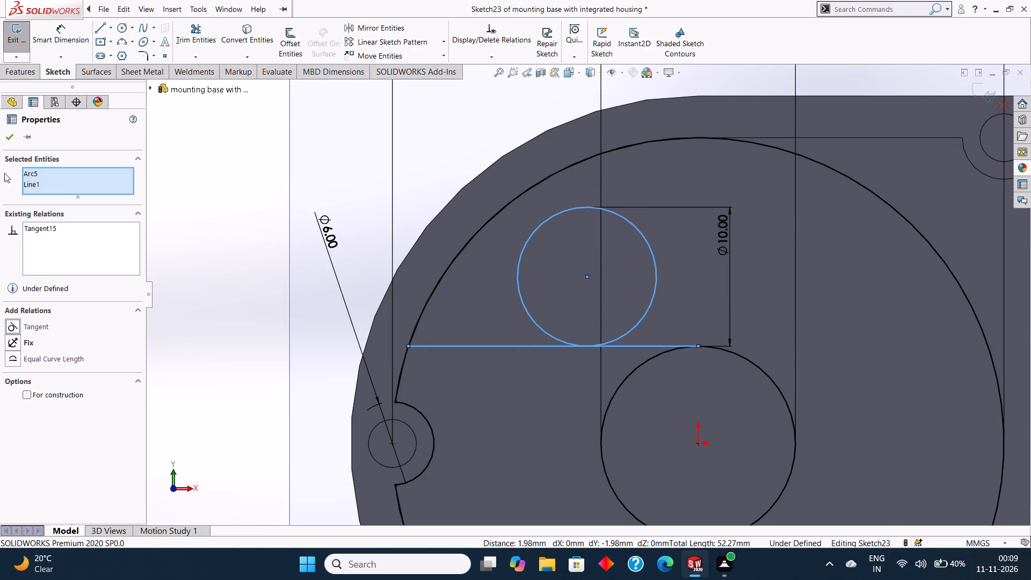
click(5, 136)
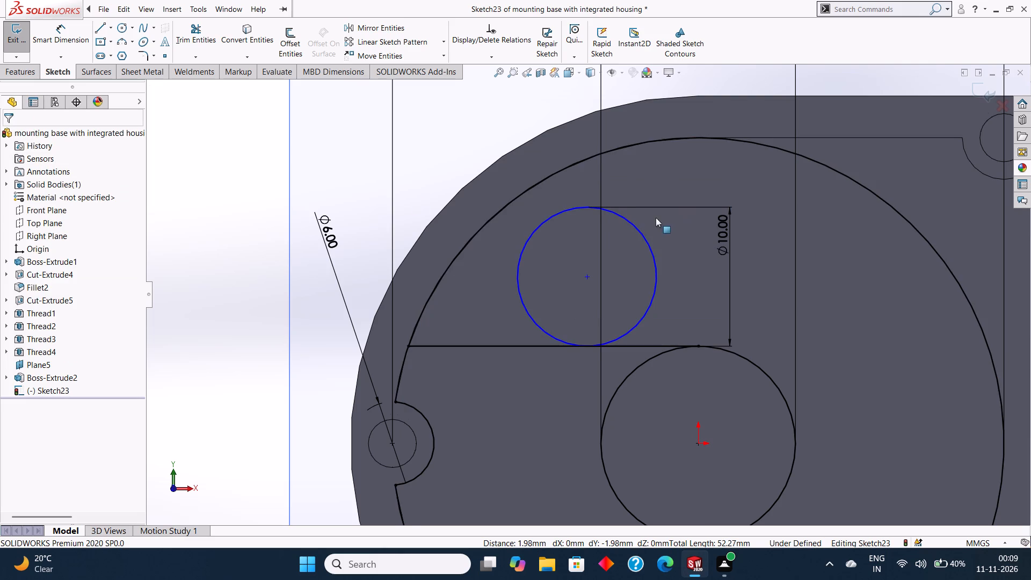
click(572, 209)
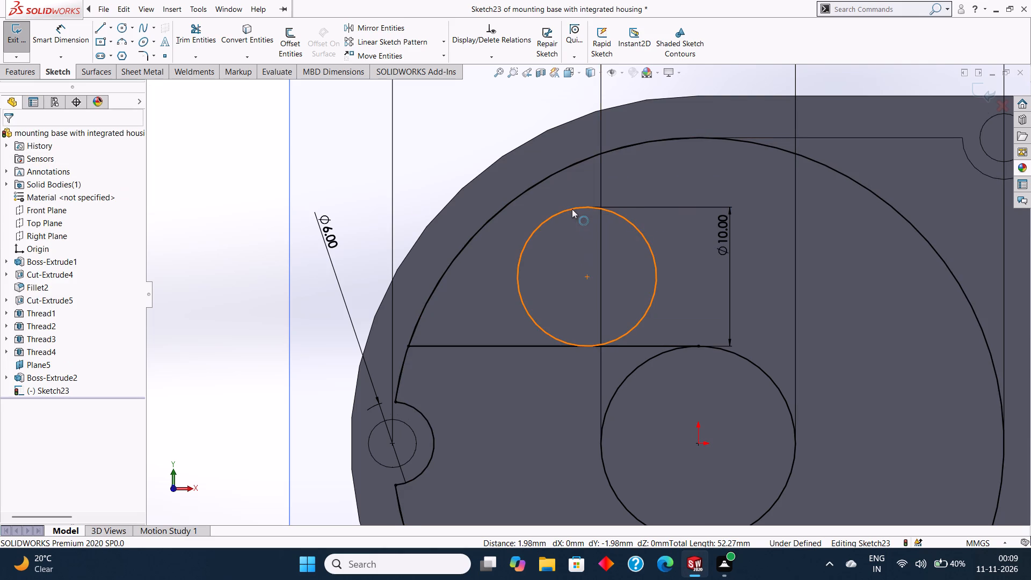
ctrl+click(472, 241)
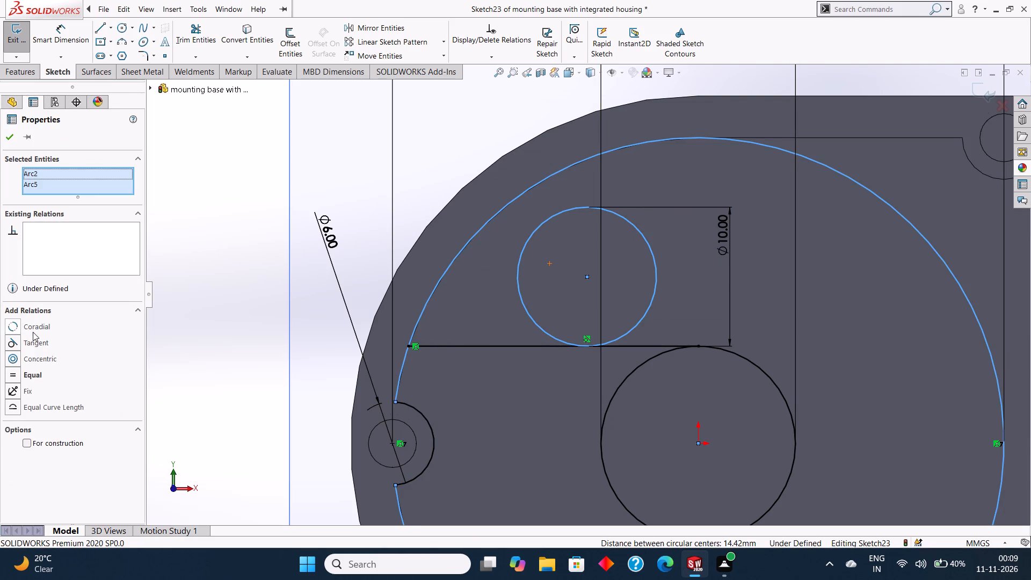
click(34, 340)
click(13, 139)
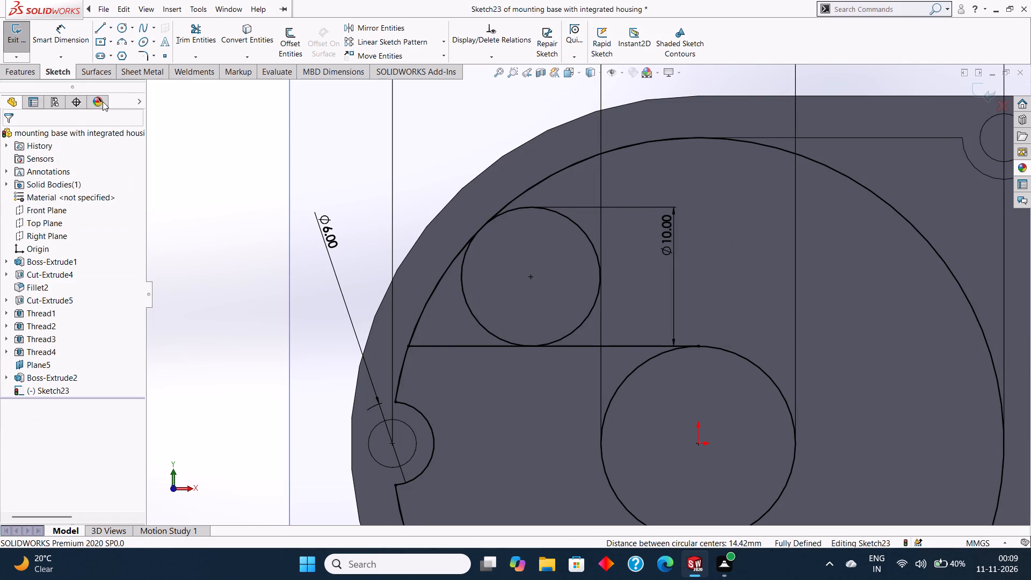
Trim the 10 mm circle's inner arc and the upper line's end between its tangent point and the 44 mm arc.
click(191, 37)
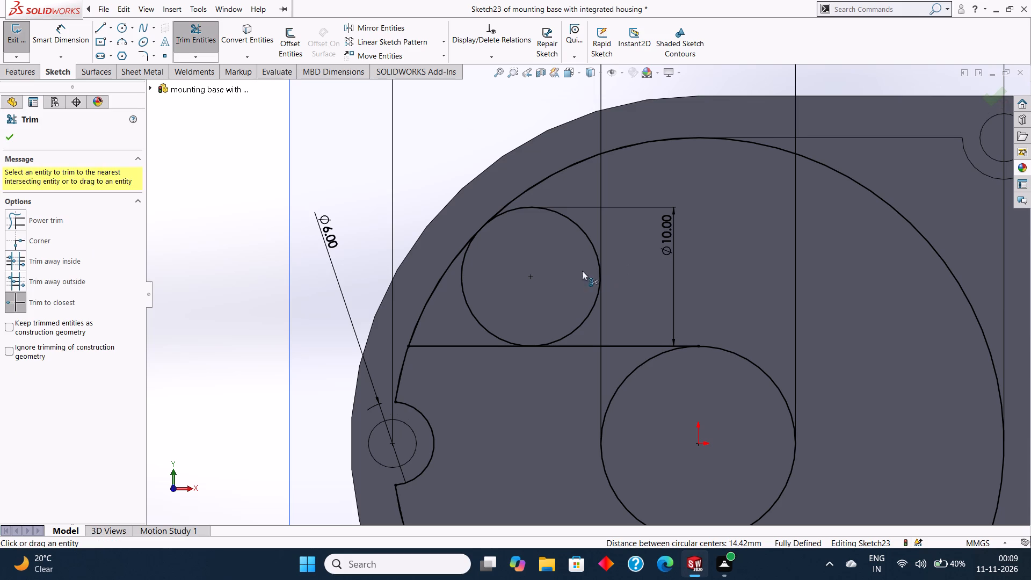
click(564, 213)
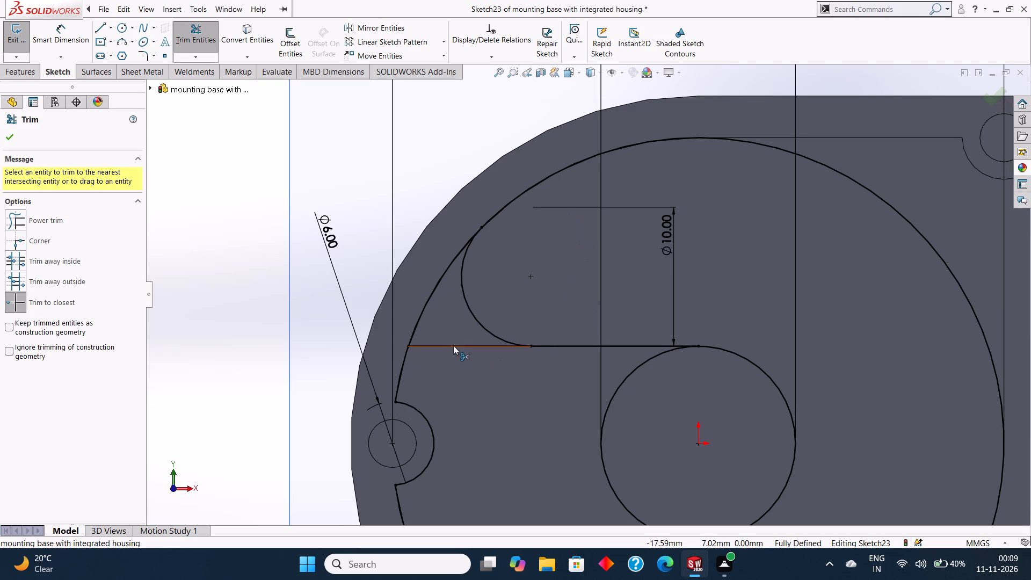
click(447, 346)
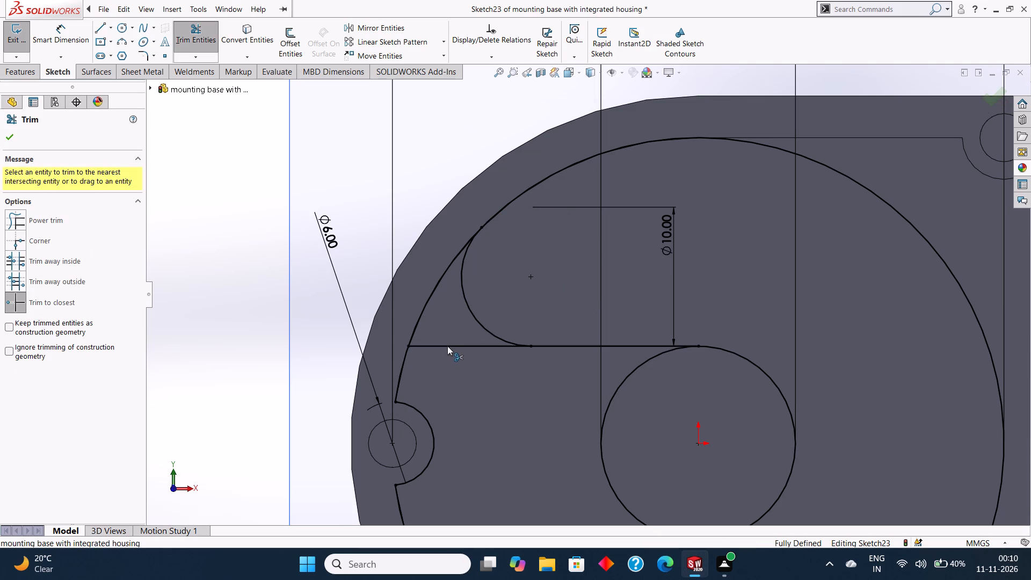
Examine the trimmed channel profile in relation to the whole mounting base and its screw bosses.
scroll(457, 350, up, 3)
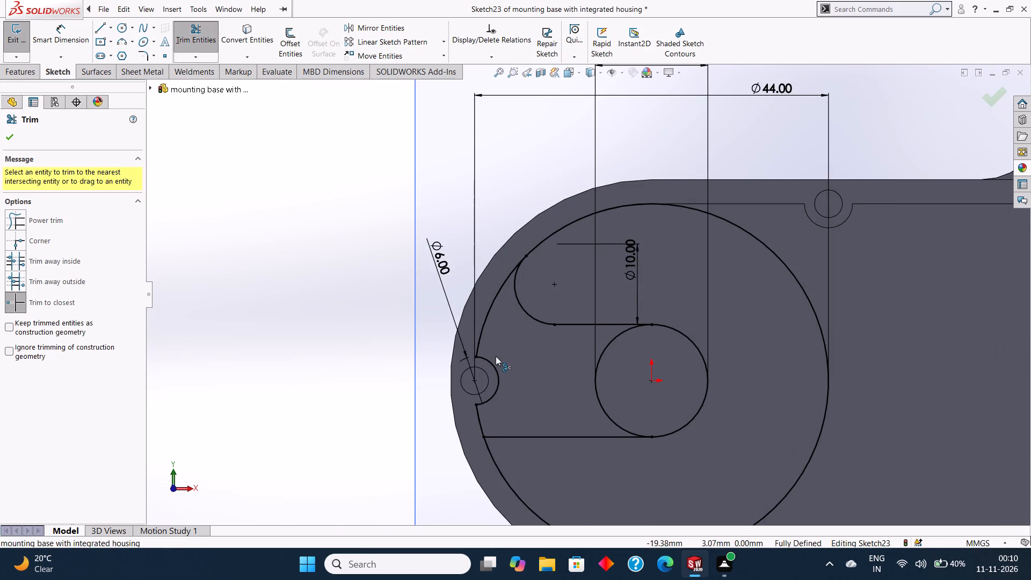
scroll(496, 356, up, 5)
scroll(601, 369, up, 1)
scroll(715, 318, down, 1)
scroll(643, 307, down, 2)
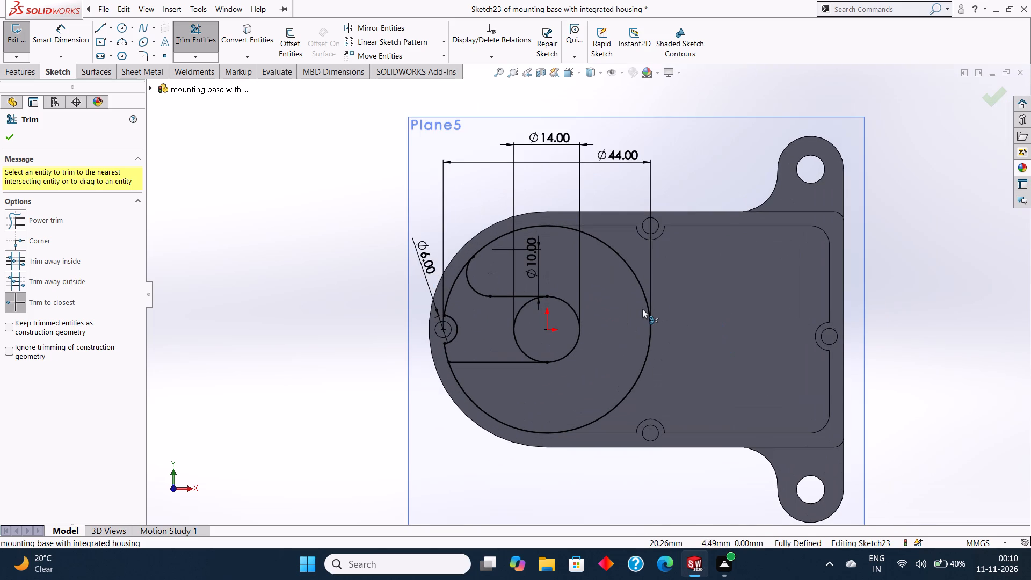
scroll(642, 310, up, 3)
scroll(655, 317, down, 1)
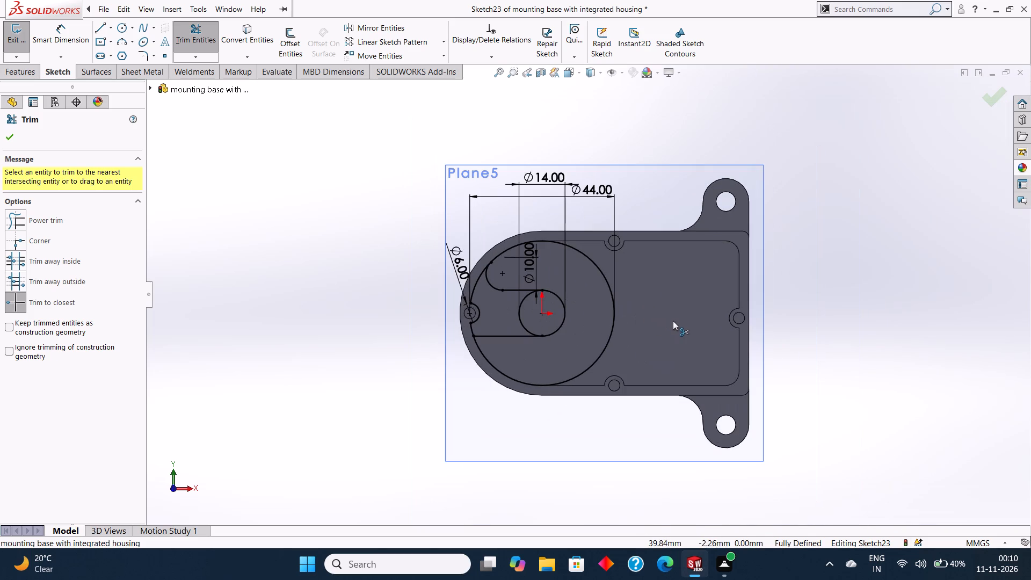
scroll(673, 321, up, 2)
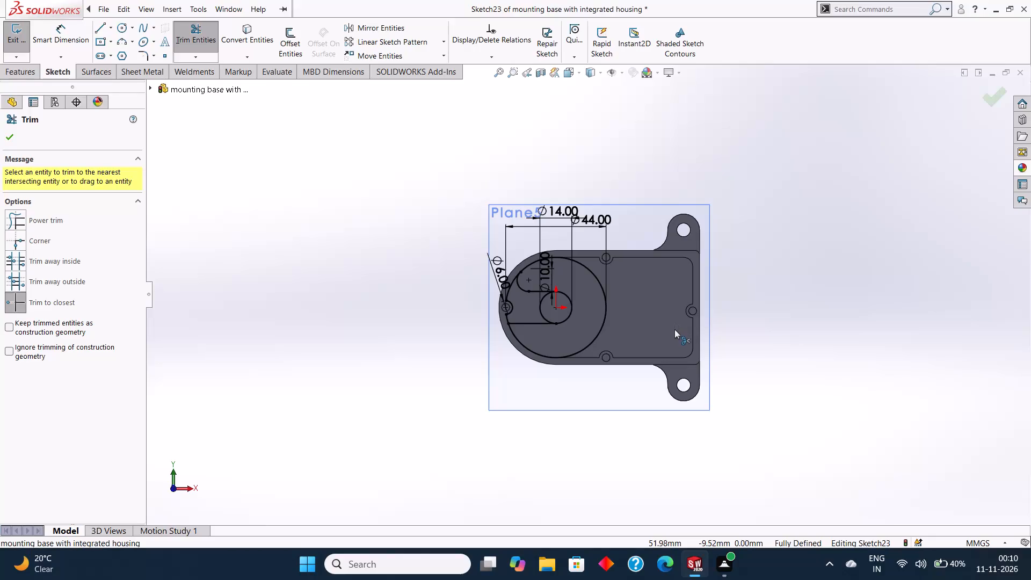
Draw a circle of 5 mm radius below the lower horizontal line, inside the 44 mm diameter arc.
scroll(627, 321, down, 2)
scroll(553, 296, down, 1)
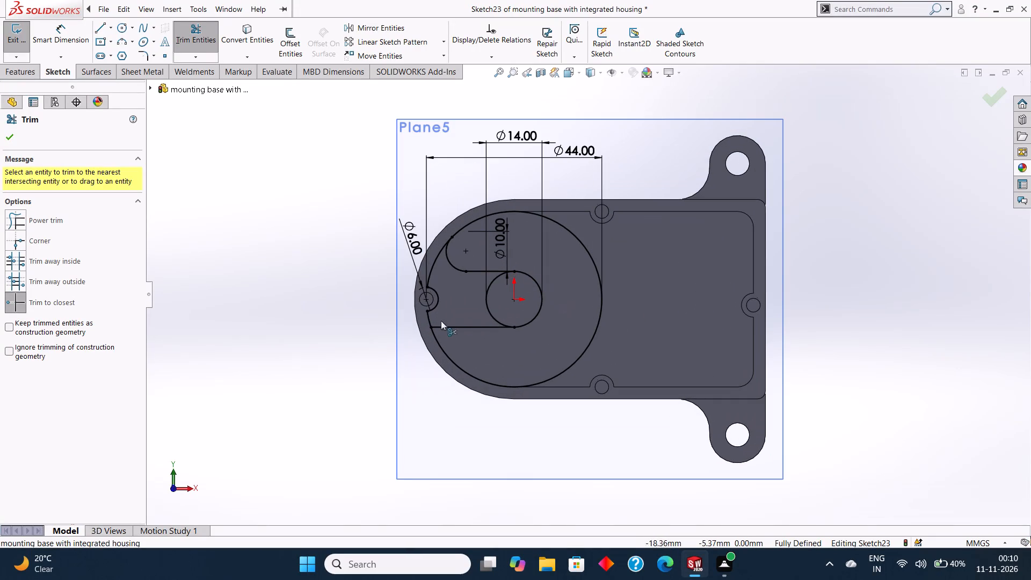
click(123, 29)
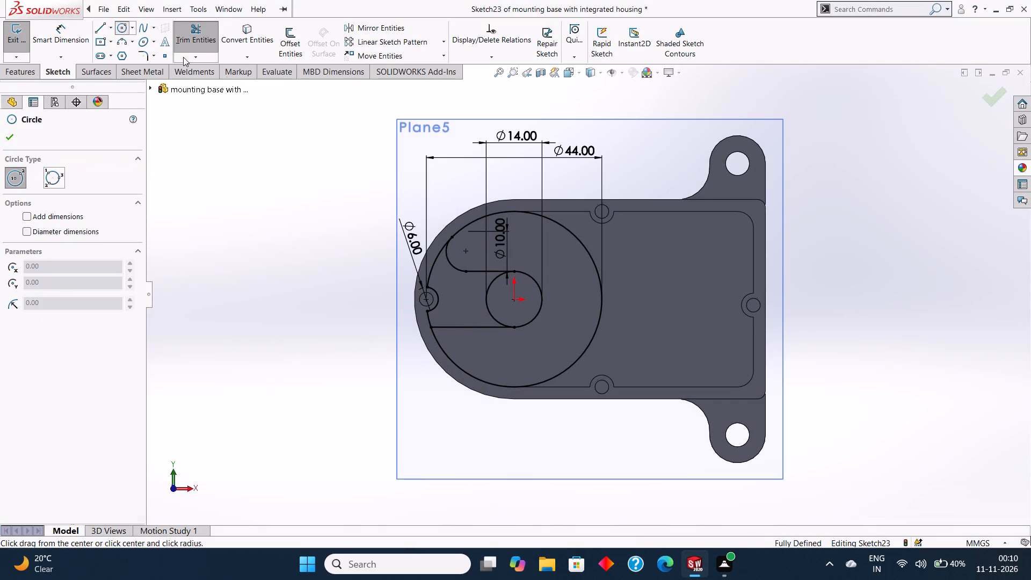
scroll(498, 338, down, 3)
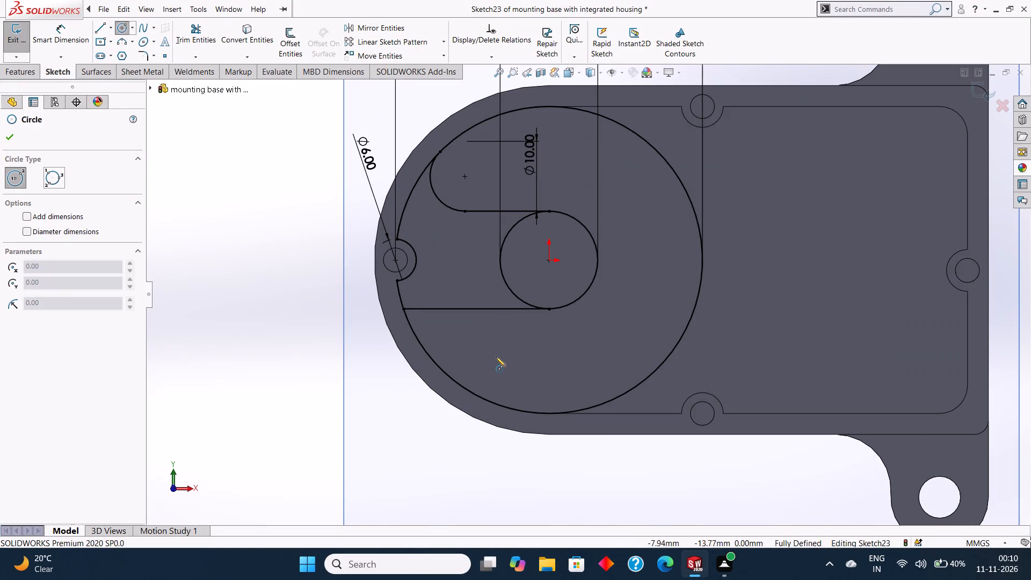
drag(518, 361, 526, 365)
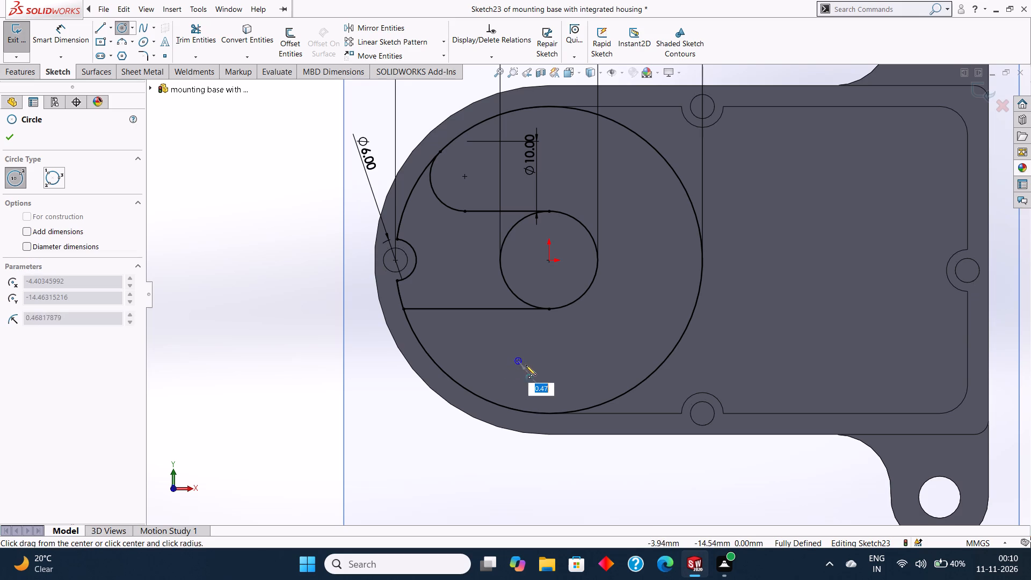
drag(526, 365, 549, 380)
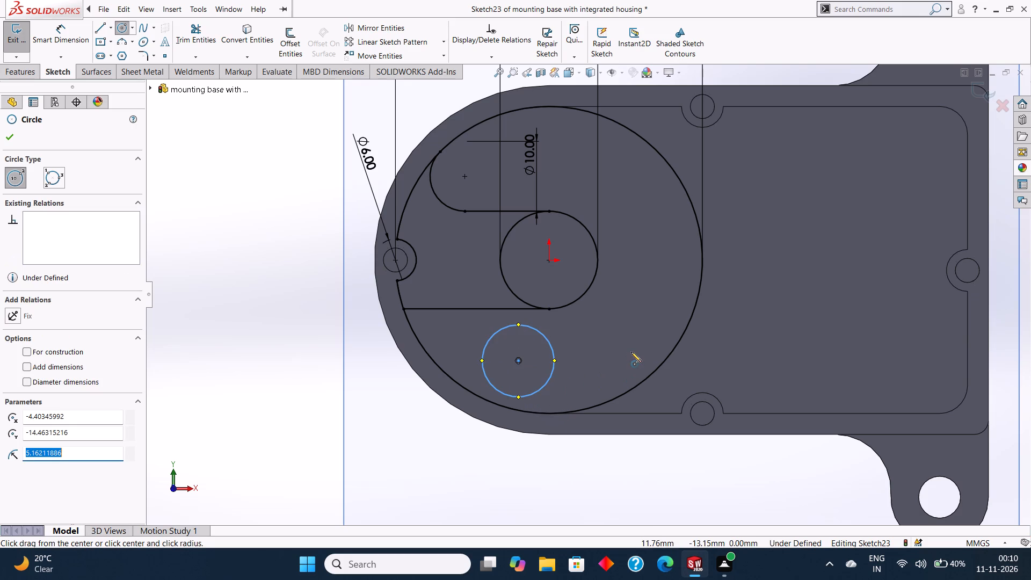
key(BackSpace)
key(5)
key(Return)
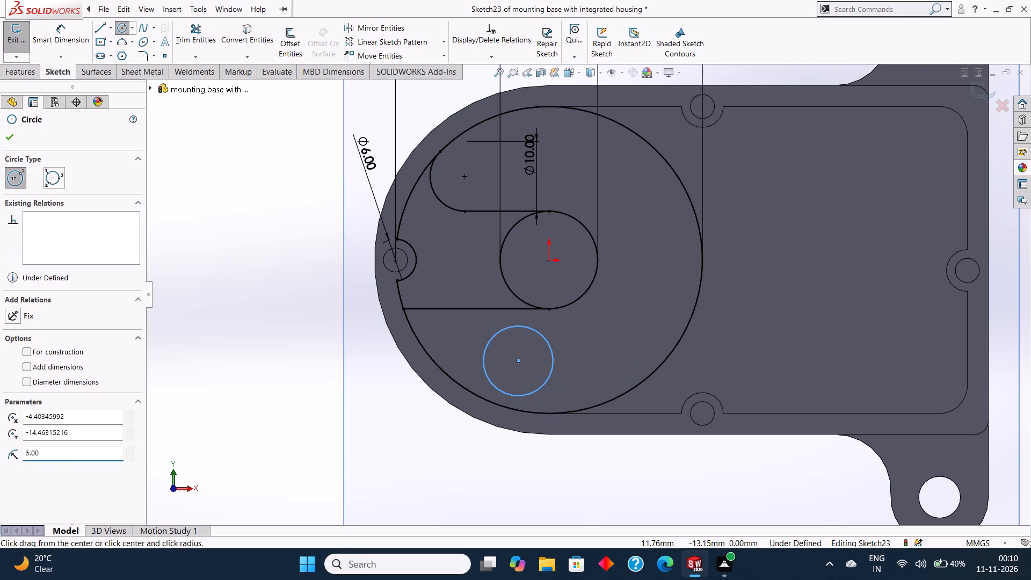
key(Escape)
key(Escape)
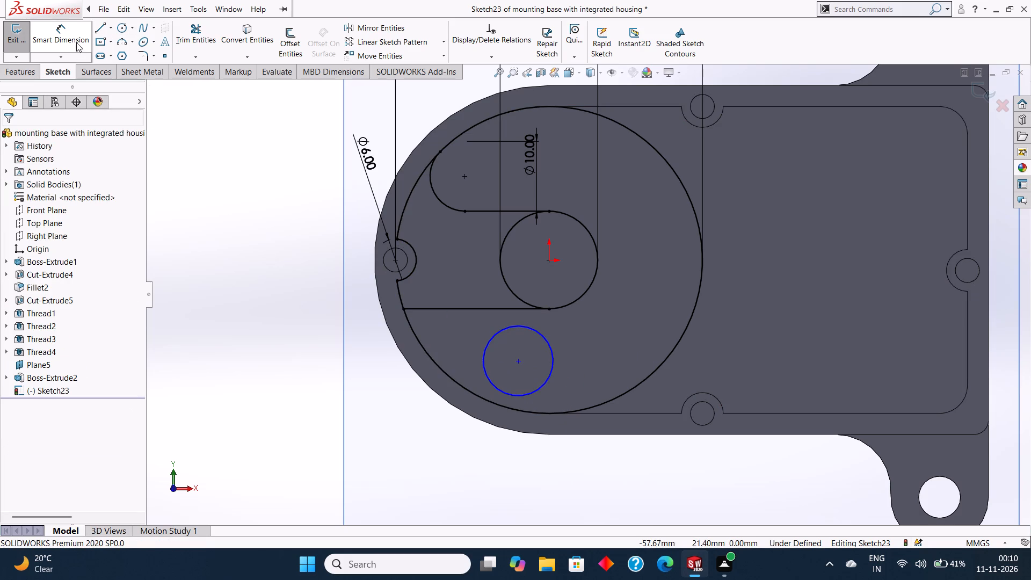
Dimension the new lower circle's diameter at 10 mm.
click(75, 35)
click(546, 339)
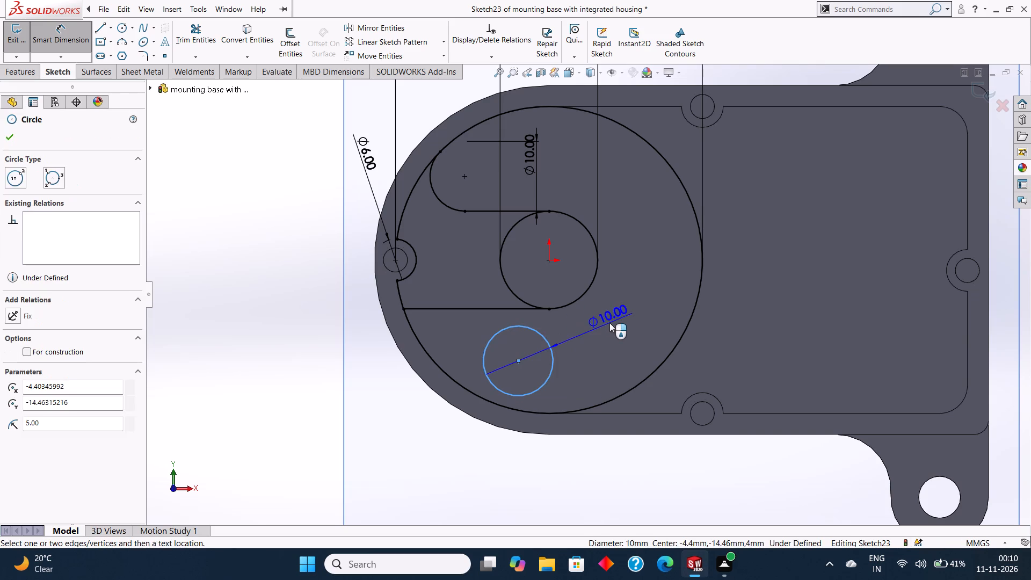
click(609, 323)
click(563, 304)
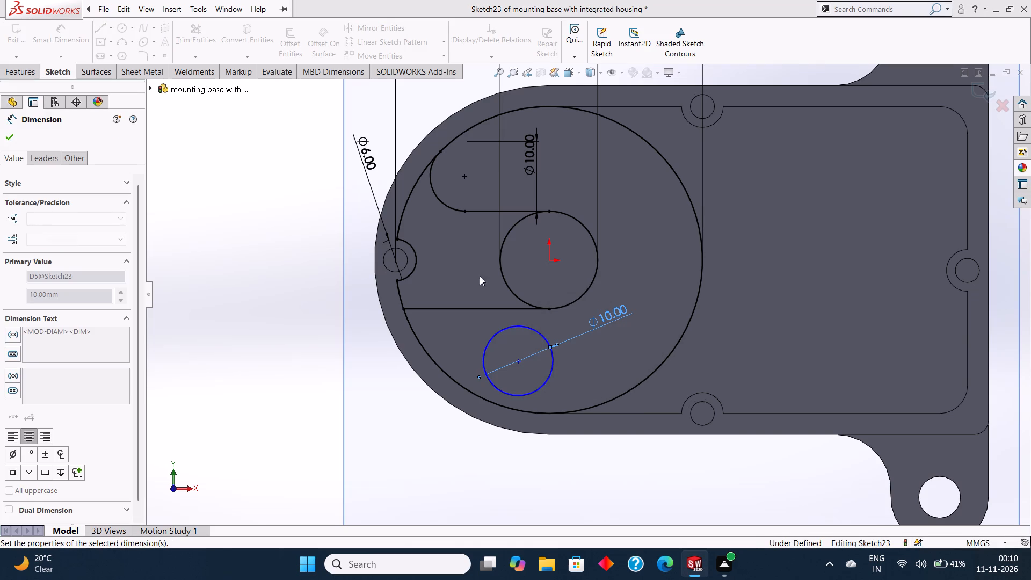
click(11, 136)
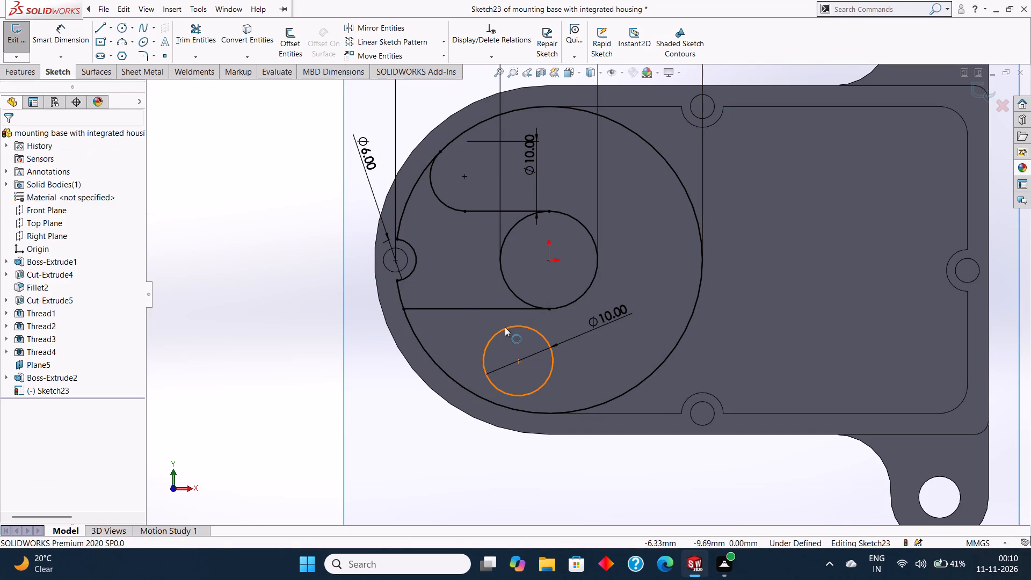
Make the lower 10 mm circle tangent to the lower horizontal line and to the 44 mm arc.
click(505, 327)
ctrl+click(461, 310)
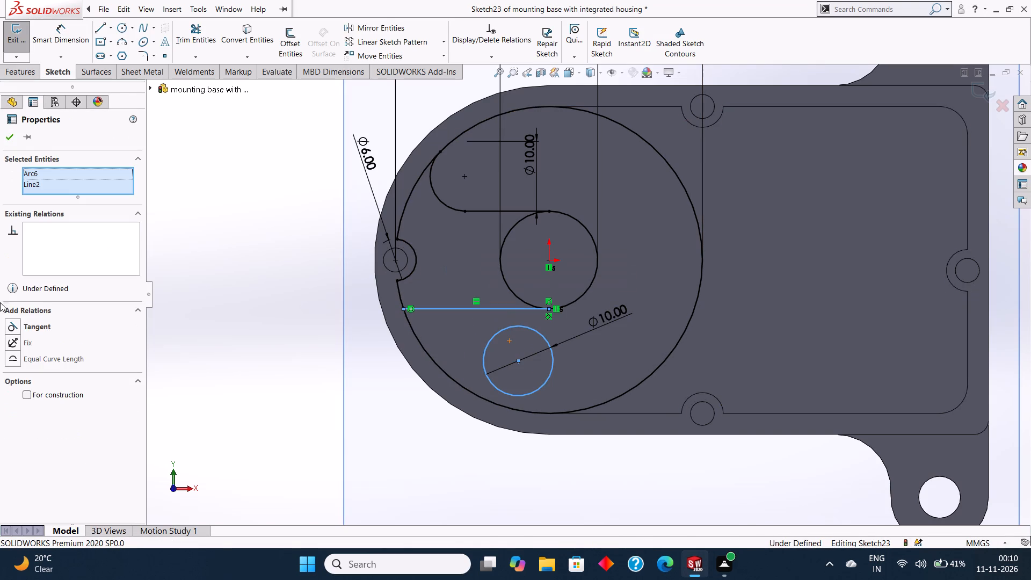
click(39, 327)
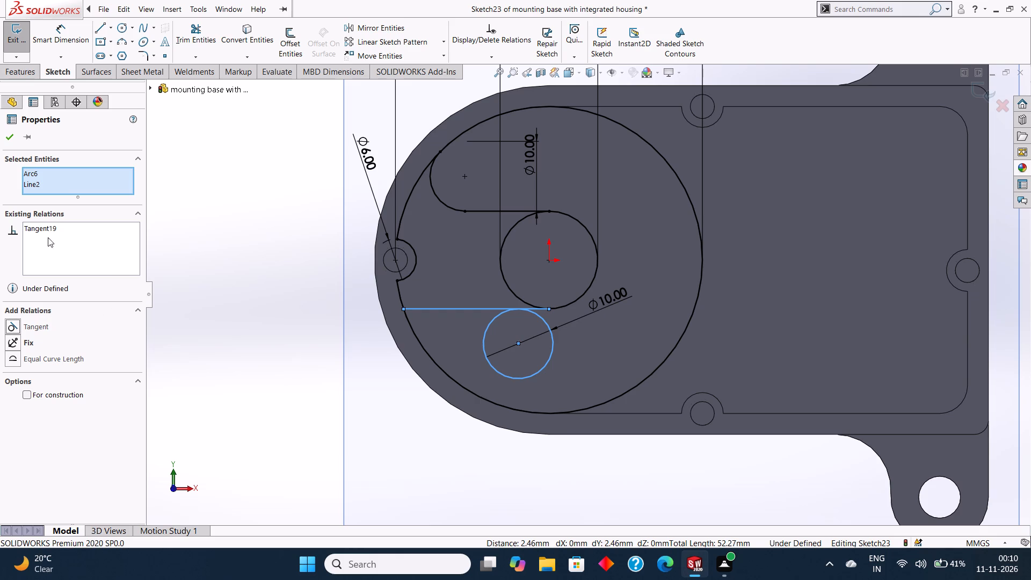
click(5, 136)
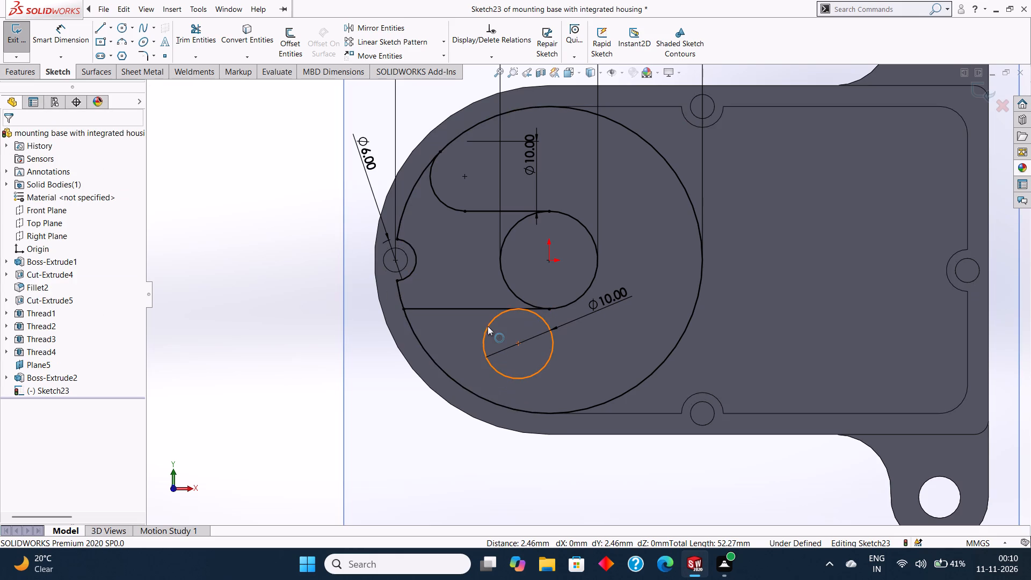
click(488, 323)
ctrl+click(416, 336)
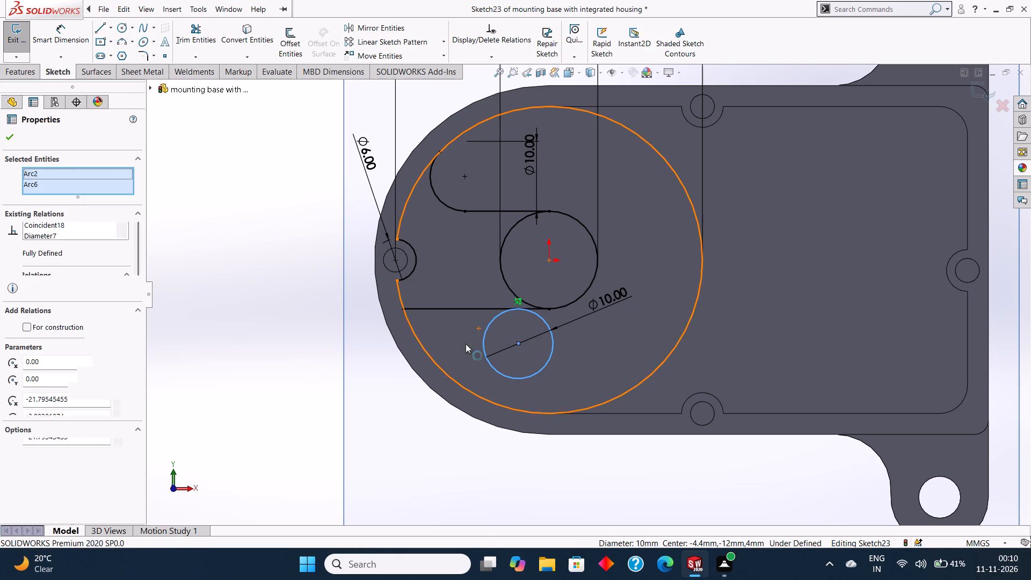
click(27, 344)
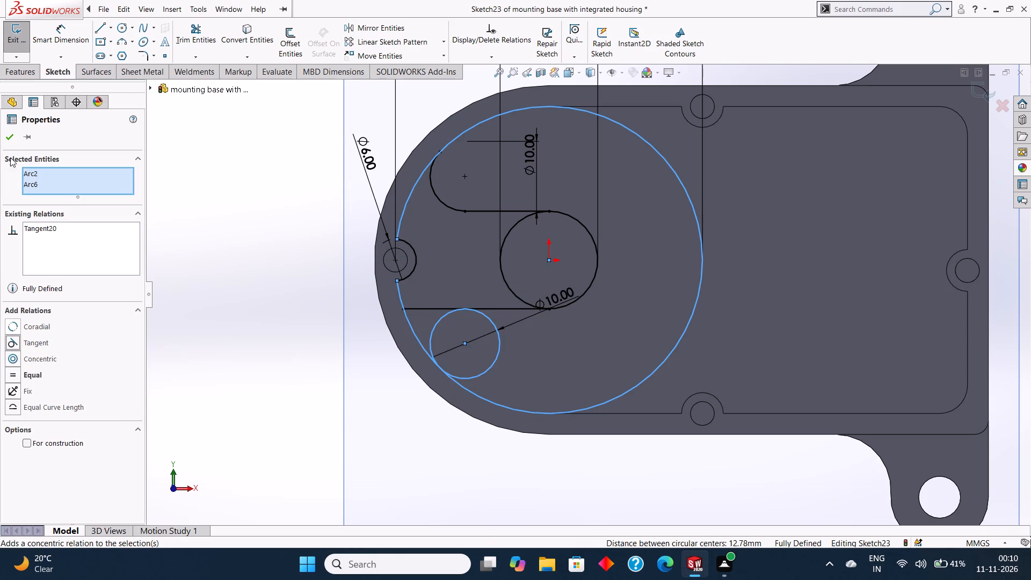
click(9, 141)
Trim away the lower 10 mm circle's inner arc between its two tangent points.
click(194, 33)
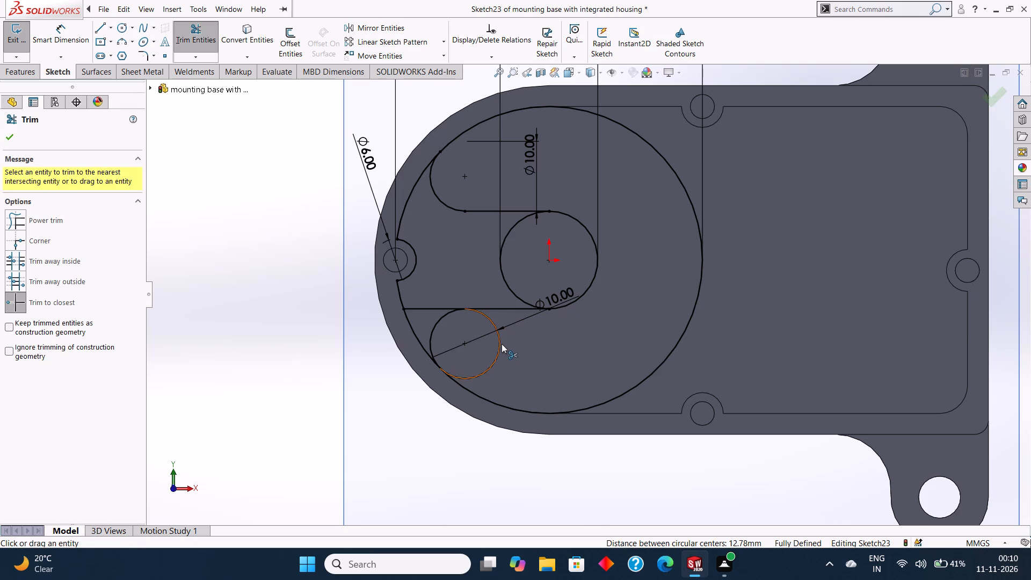
click(502, 344)
click(11, 139)
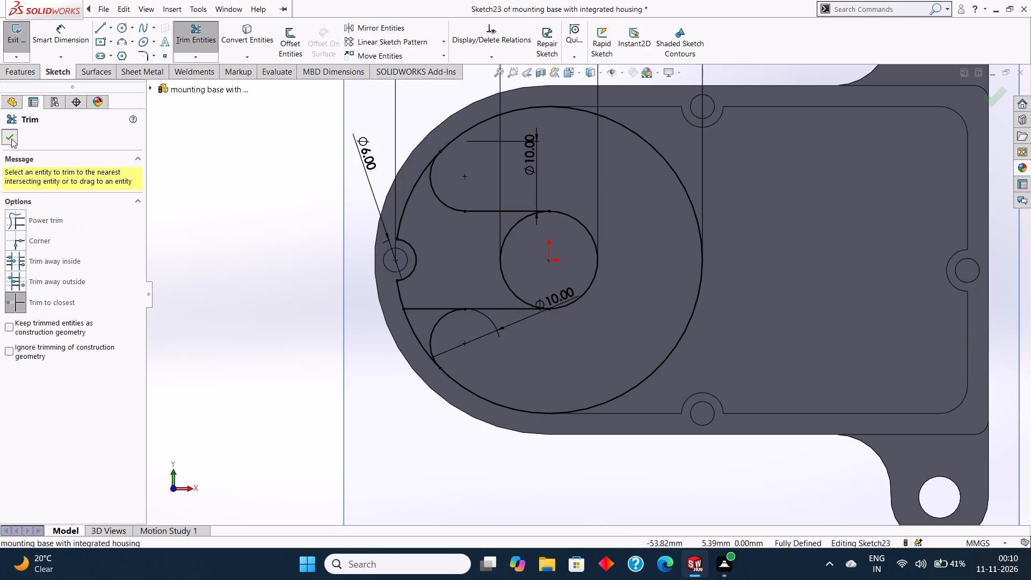
Examine the channel profile with its two rounded transitions in relation to the whole mounting base.
scroll(570, 257, up, 2)
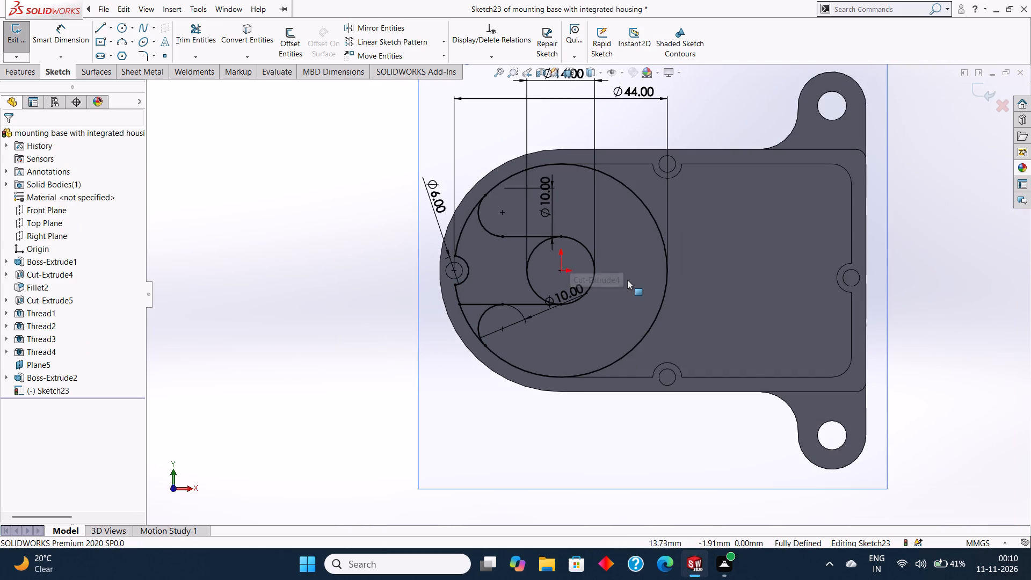
scroll(627, 280, up, 5)
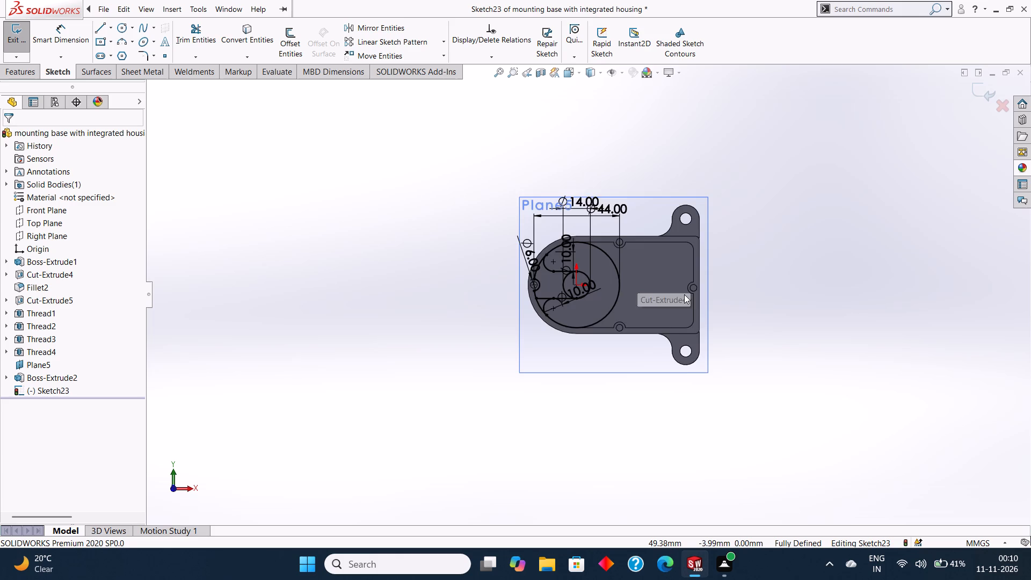
scroll(684, 294, down, 3)
scroll(615, 287, down, 1)
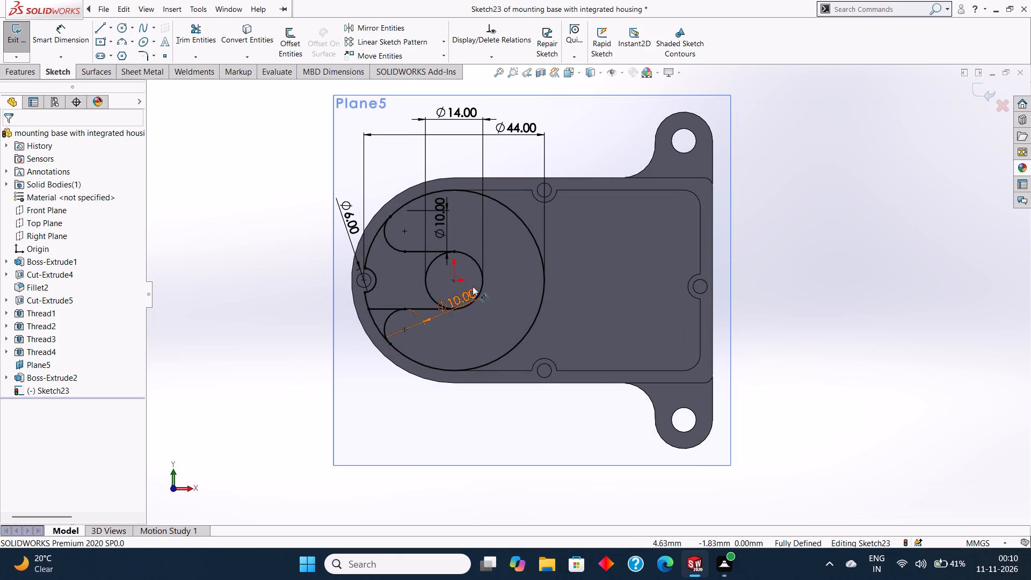
scroll(468, 276, down, 1)
scroll(503, 284, up, 3)
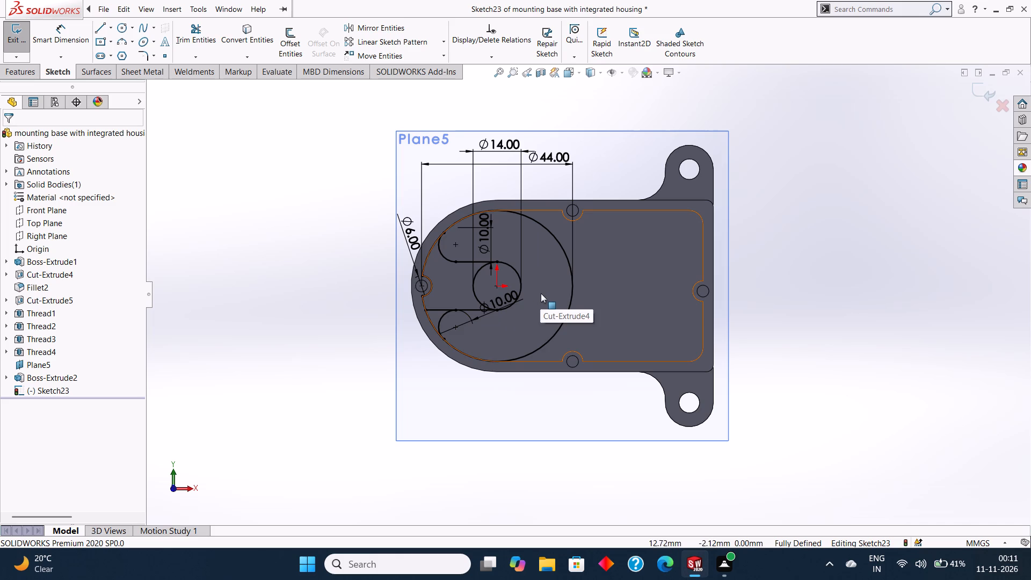
scroll(538, 273, down, 1)
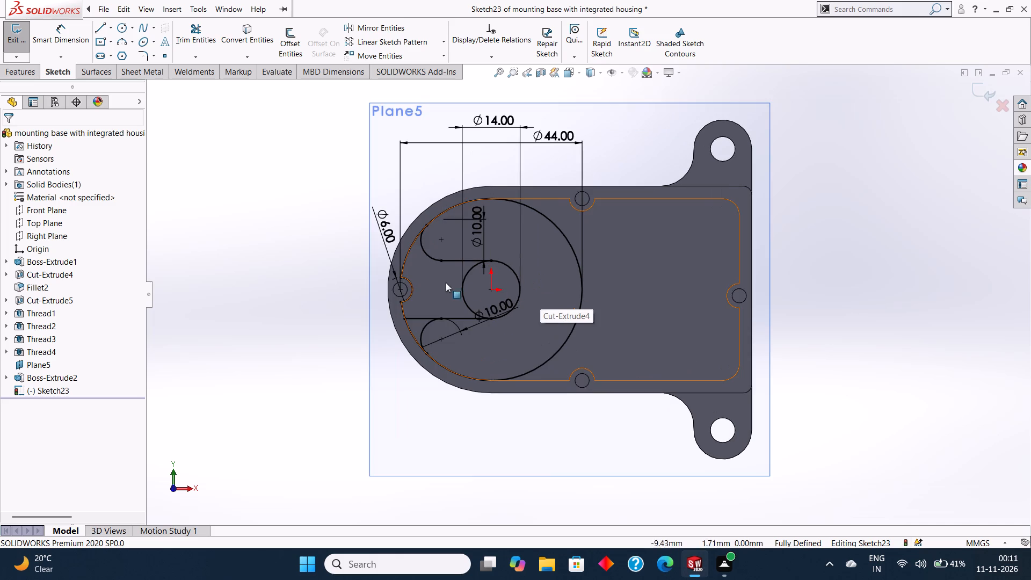
Trim the 44 mm circle's large arc outside the channel and the 14 mm circle's half inside the channel.
click(202, 36)
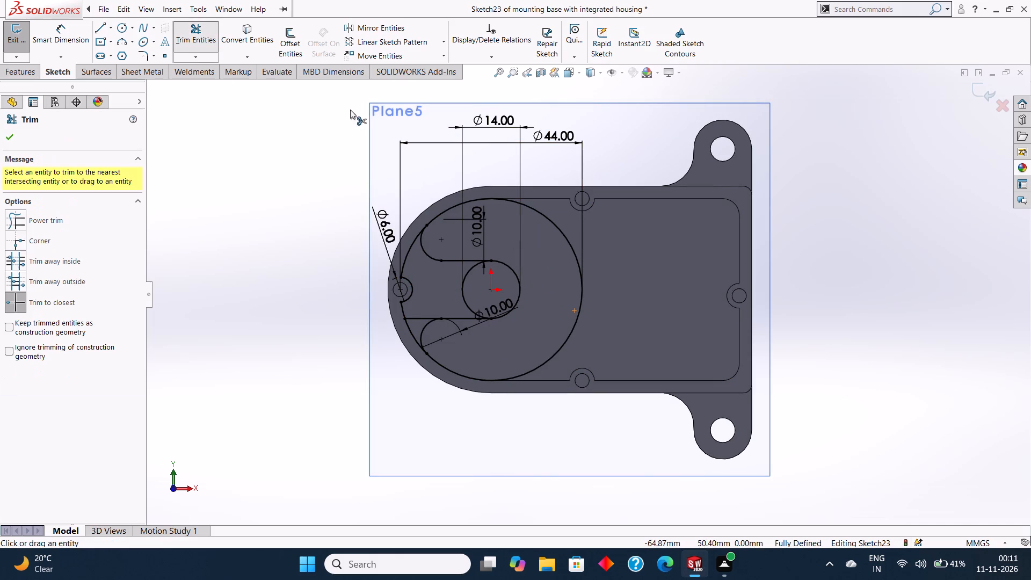
click(546, 218)
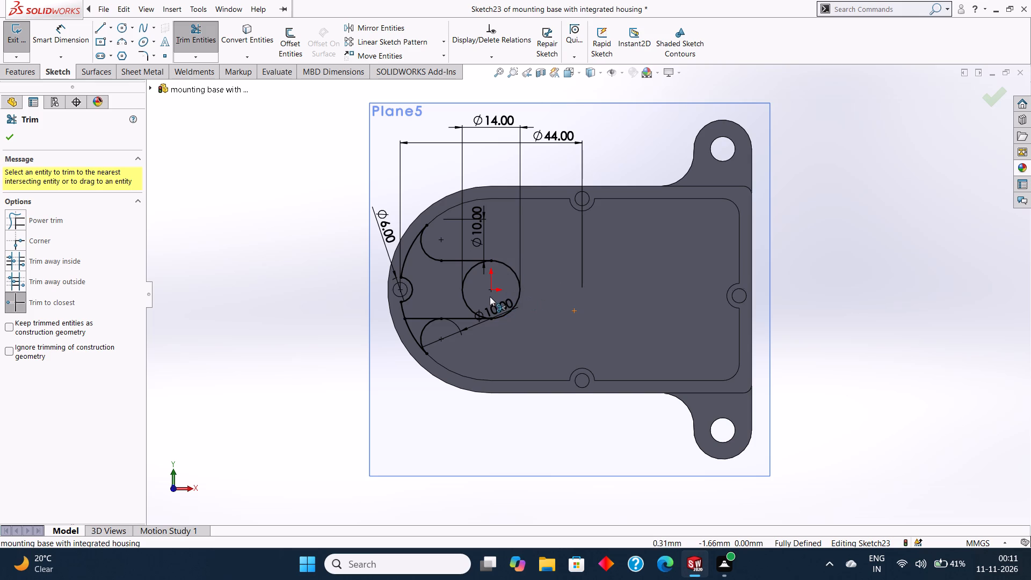
click(466, 274)
click(13, 134)
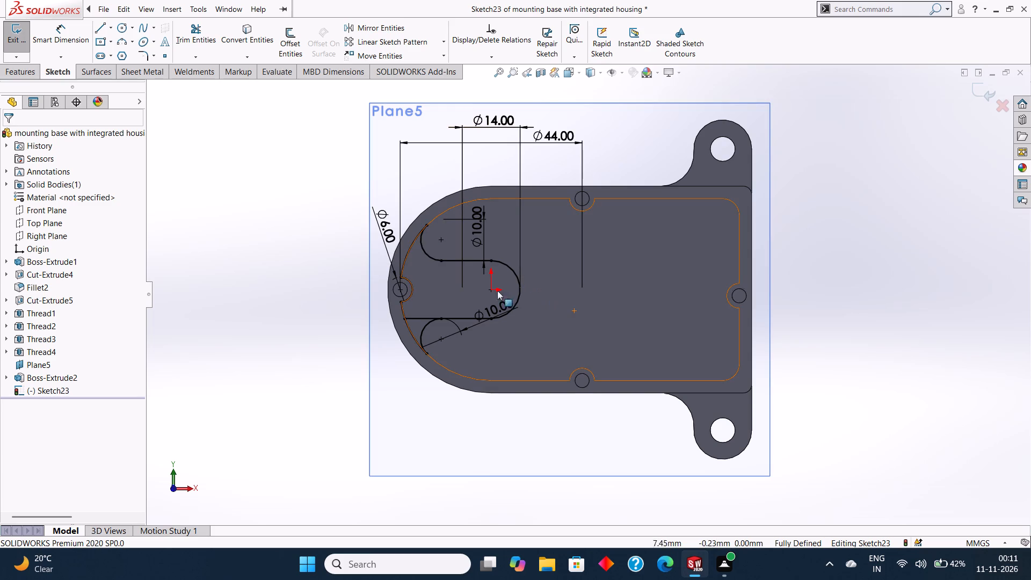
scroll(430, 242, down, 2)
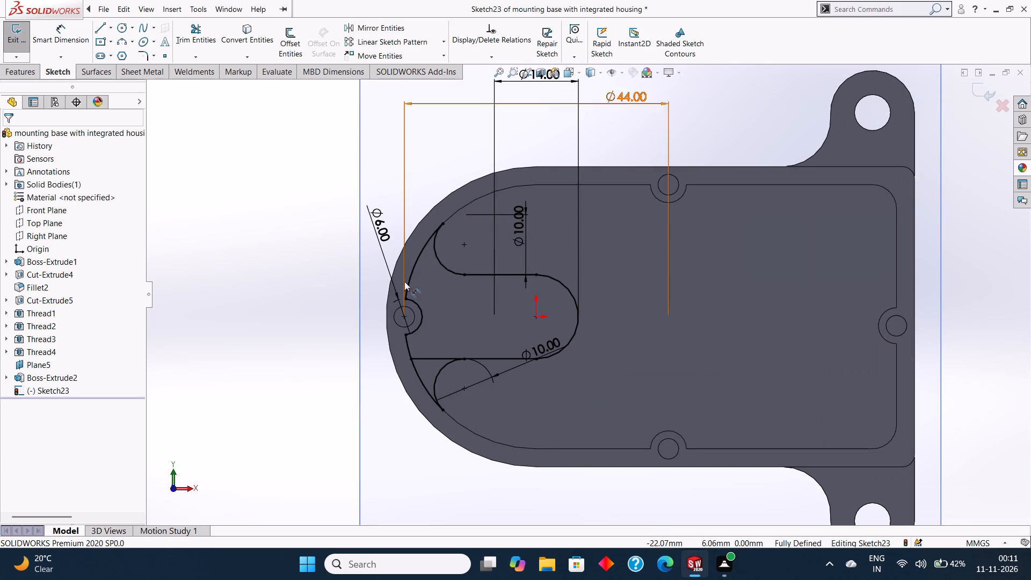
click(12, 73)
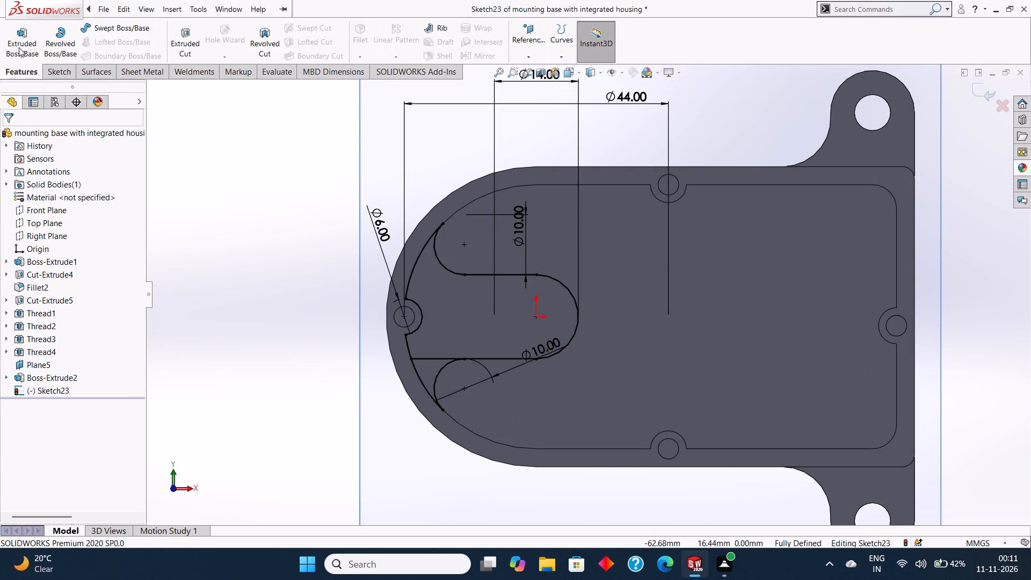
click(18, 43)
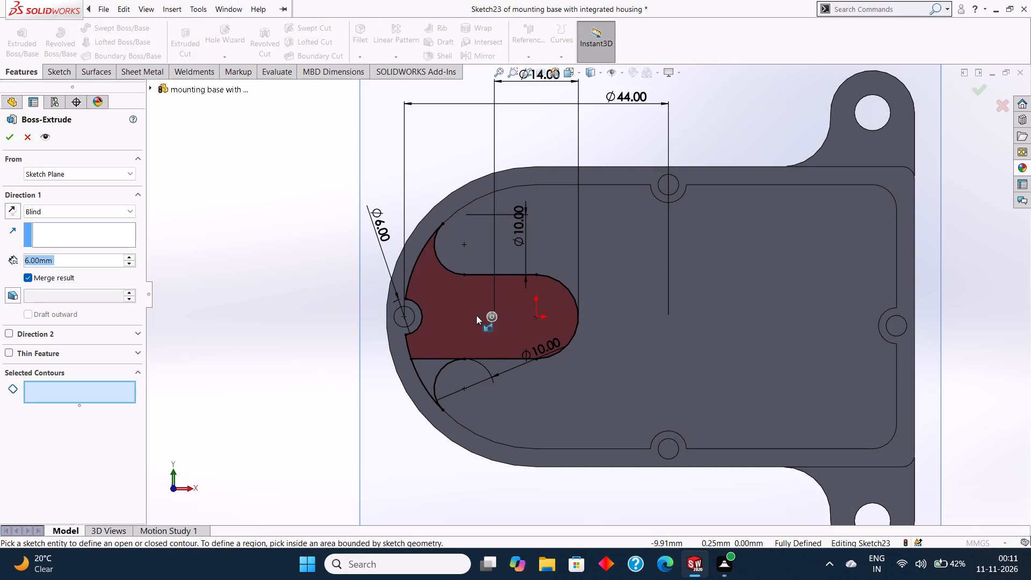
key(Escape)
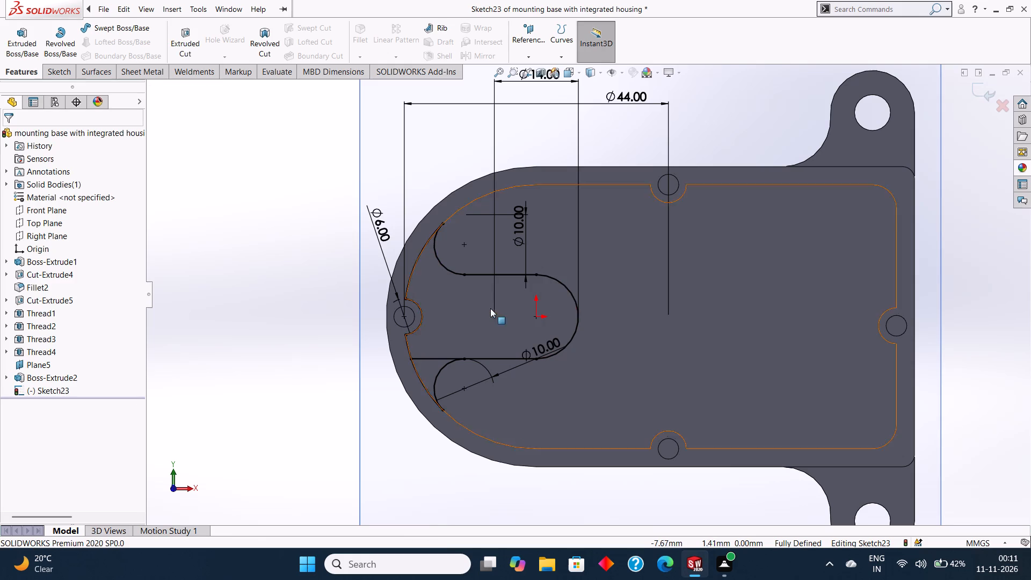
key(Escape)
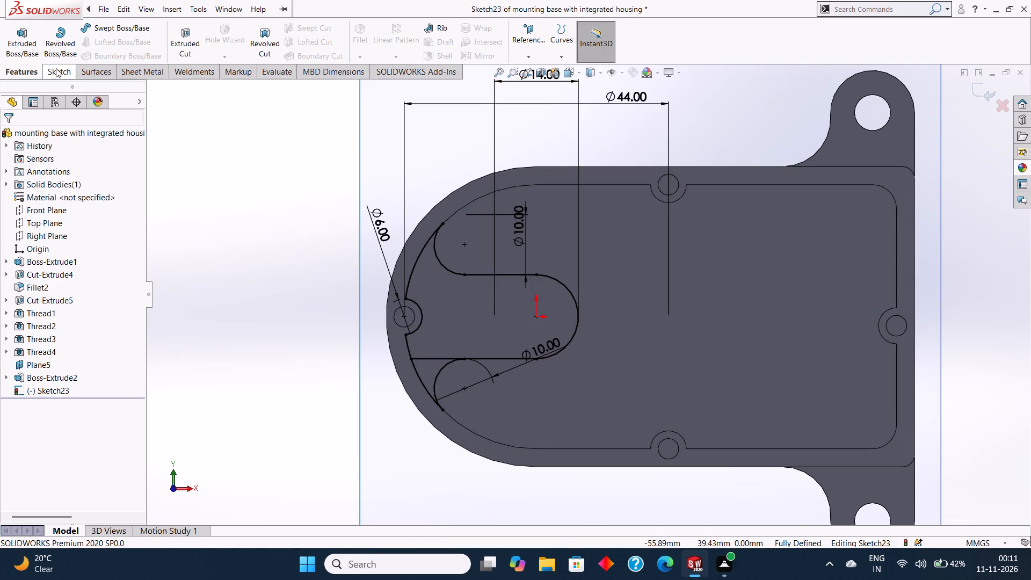
Trim the lower horizontal line's end between the 10 mm arc's tangent point and the 44 mm arc.
click(56, 68)
click(199, 36)
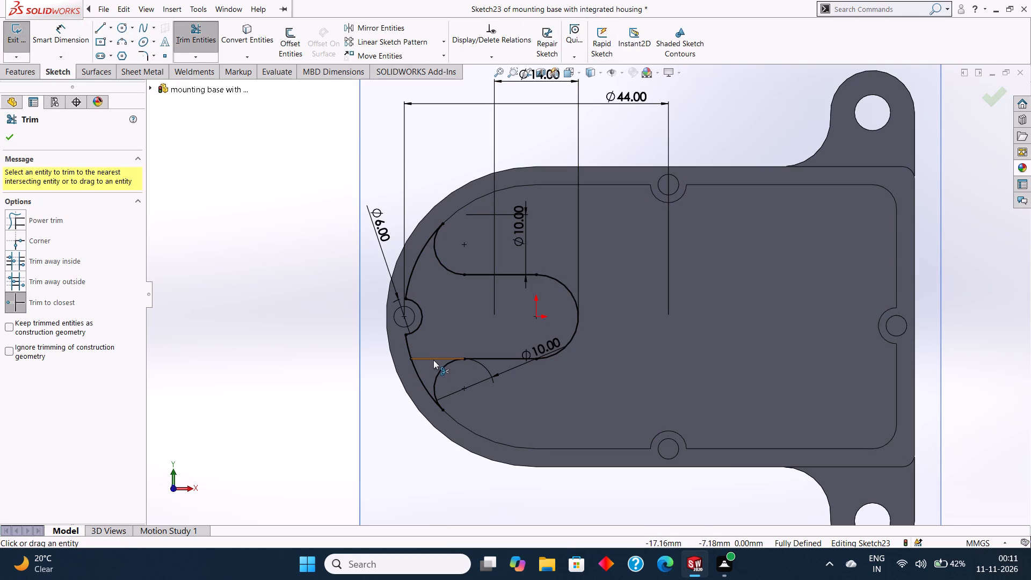
click(433, 360)
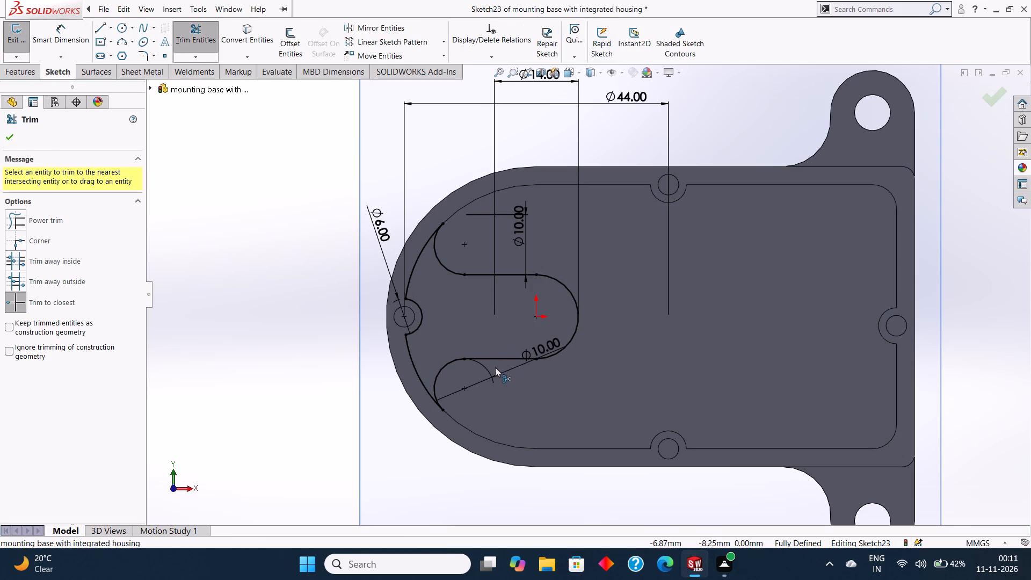
key(Escape)
Move the lower arc's 10 mm diameter dimension clear of the profile, outside the base's rounded end.
drag(543, 347, 456, 311)
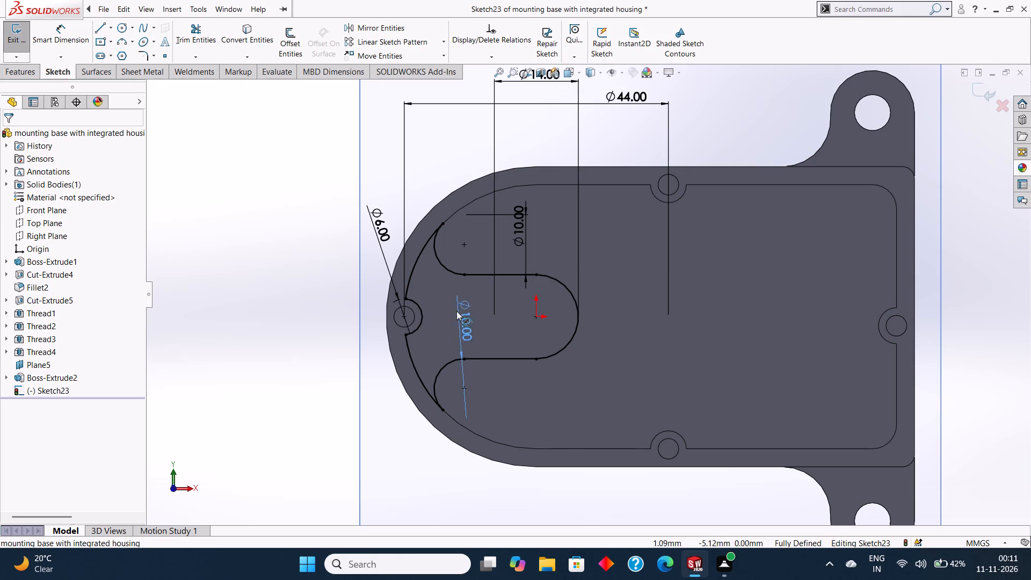
drag(456, 311, 362, 378)
key(Escape)
key(Escape)
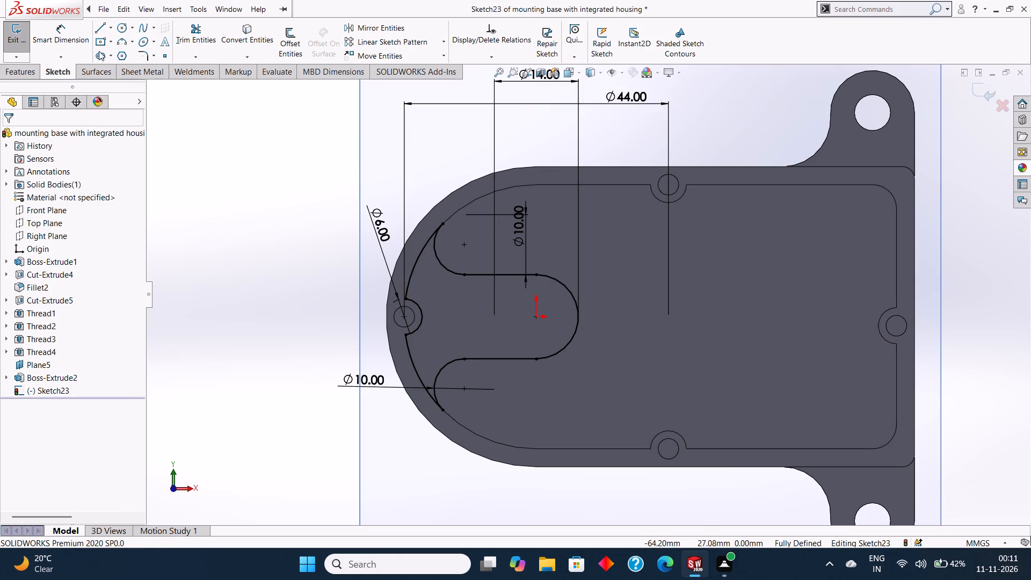
Extrude the channel profile as a blind boss 3 mm deep from the sketch plane, merged with the base.
click(24, 68)
click(30, 45)
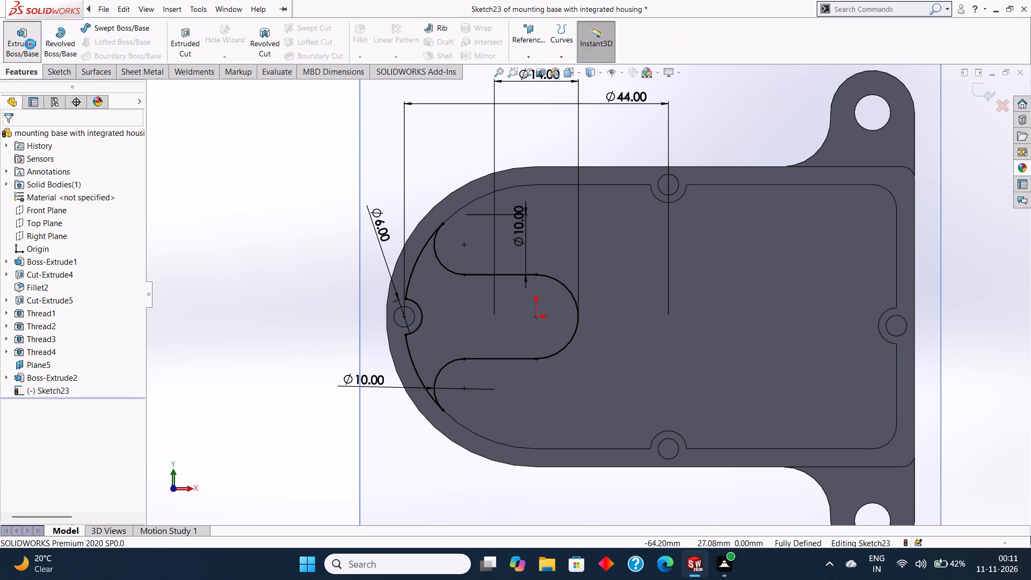
middle_drag(641, 325, 634, 229)
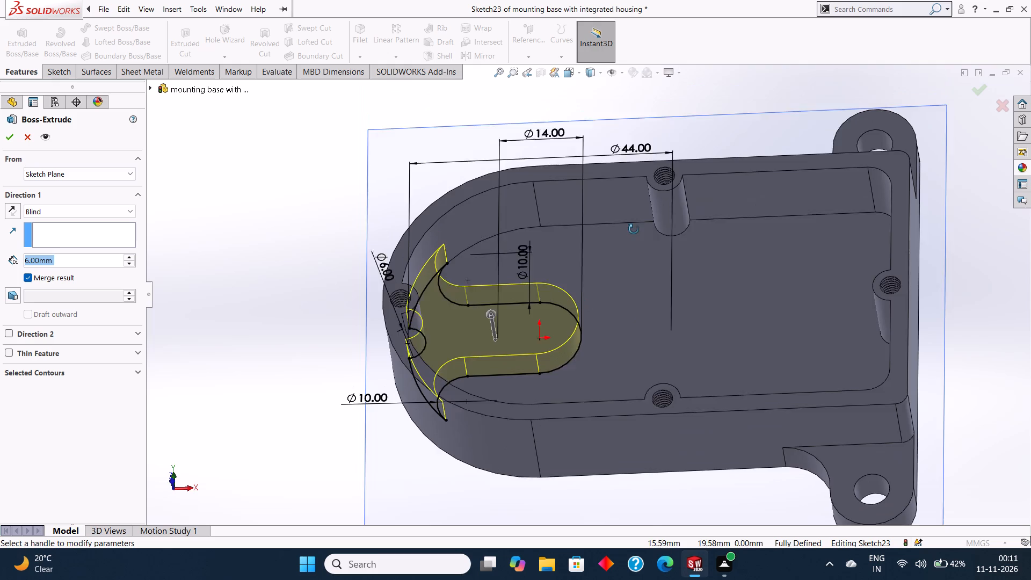
middle_drag(634, 229, 634, 199)
click(52, 255)
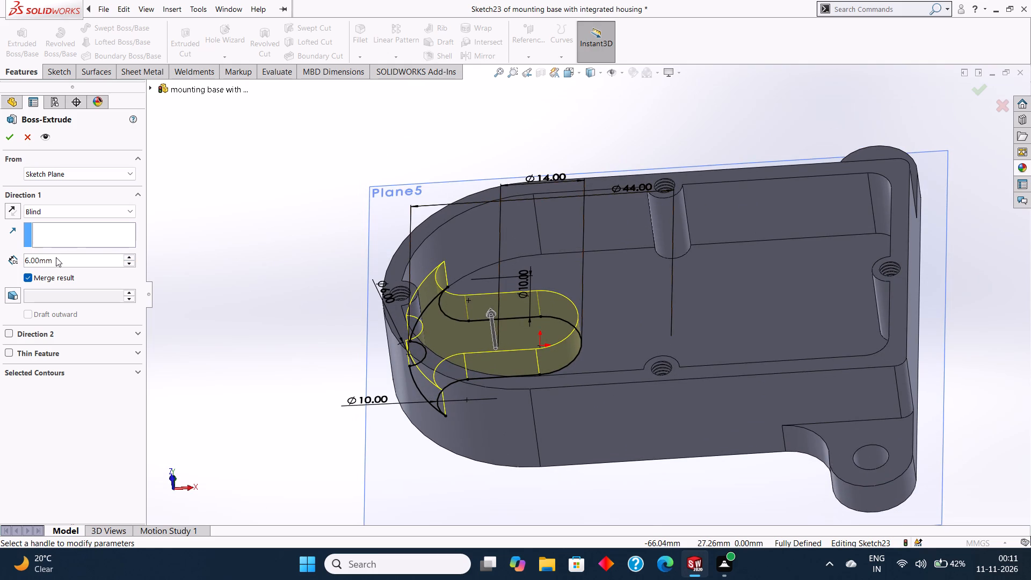
click(56, 257)
drag(83, 262, 16, 255)
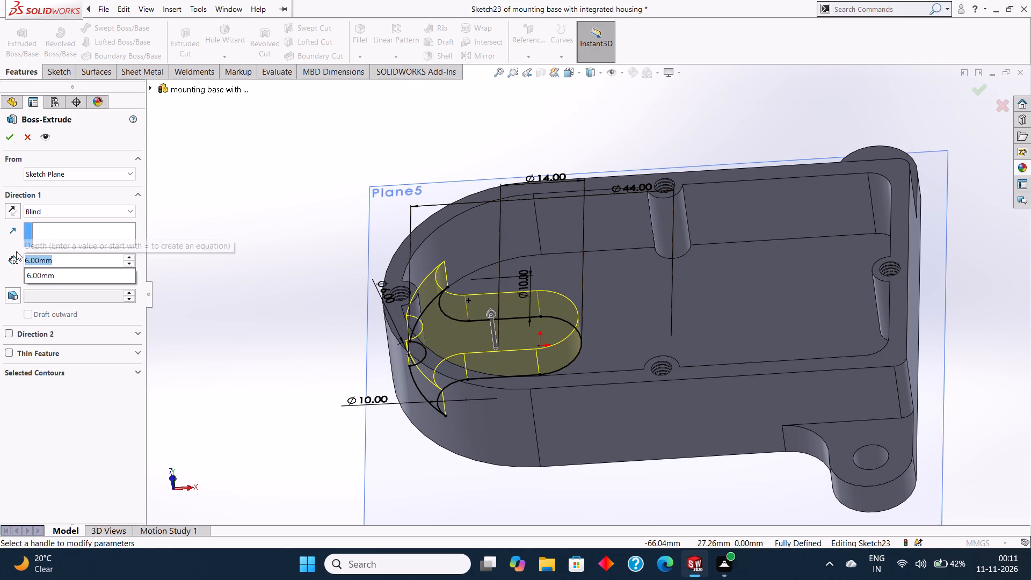
key(BackSpace)
key(3)
key(Return)
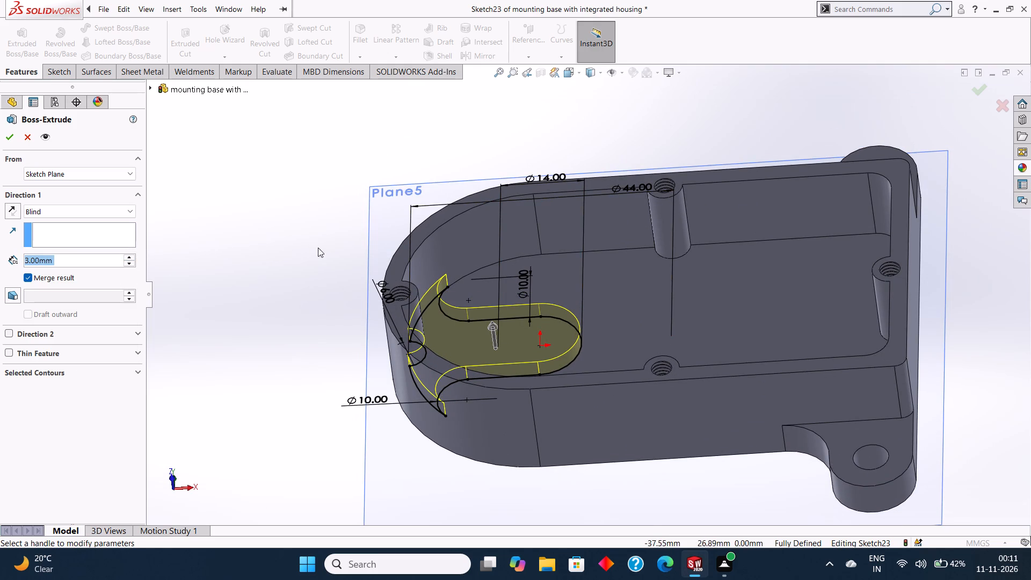
click(12, 140)
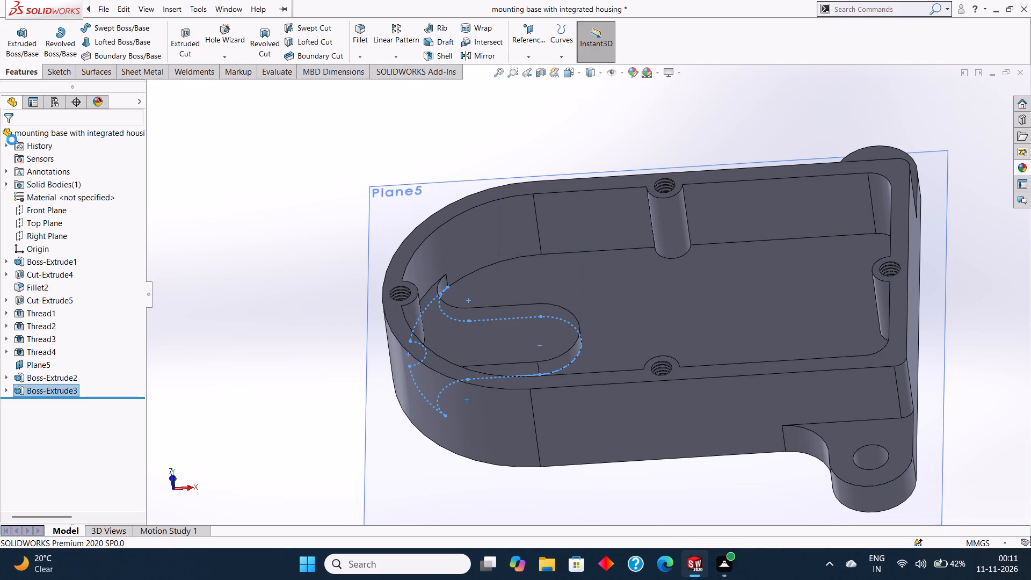
Examine the extruded channel-shaped boss on the housing floor and its transitions into the surrounding wall.
click(619, 259)
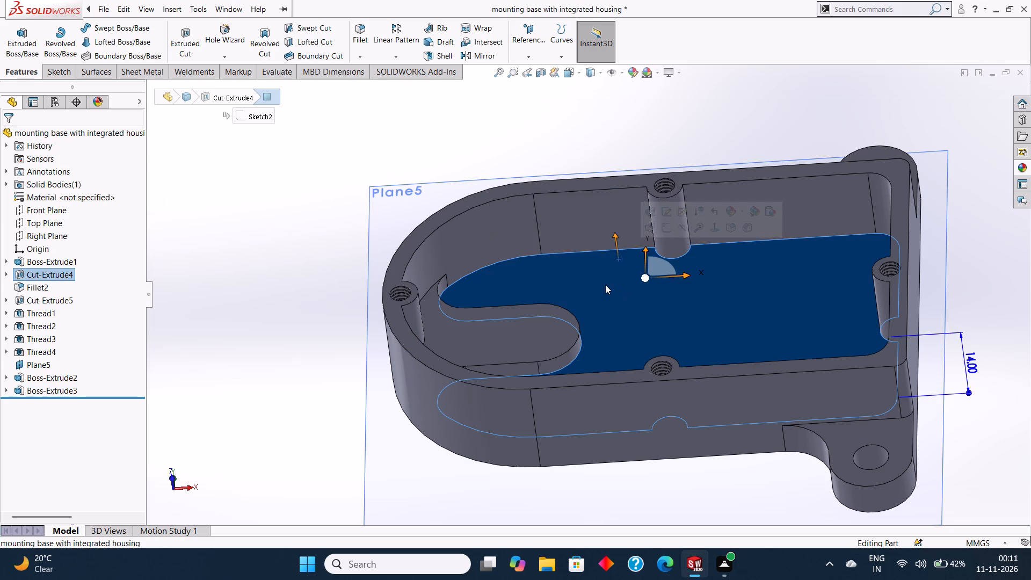
key(Escape)
key(Escape)
key(Escape)
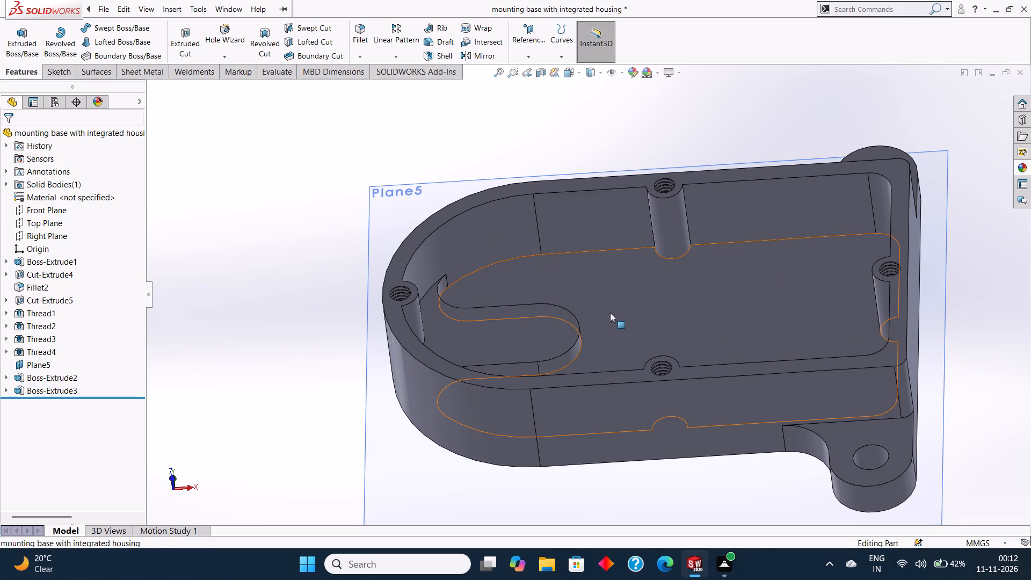
middle_drag(630, 325, 630, 327)
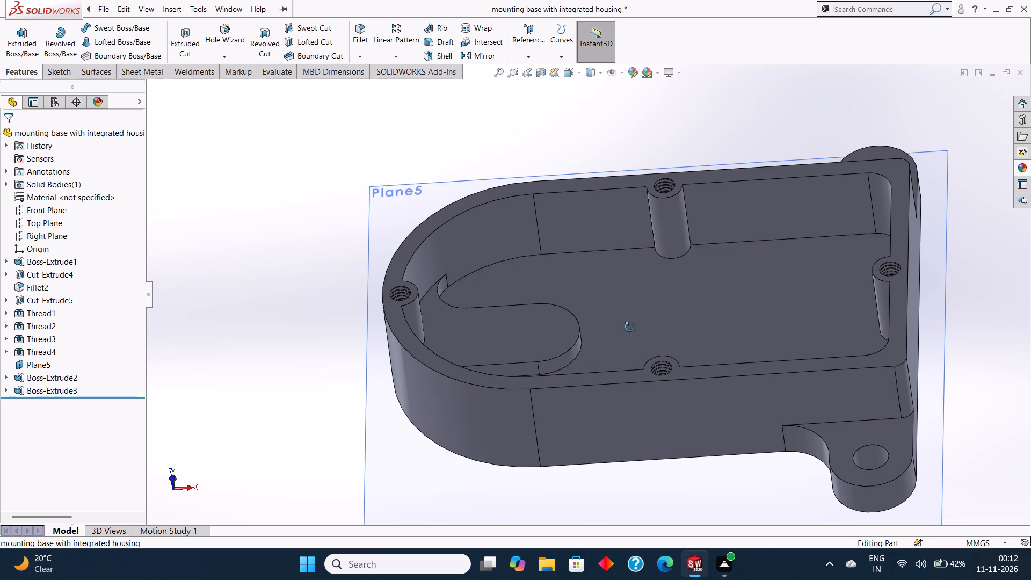
middle_drag(630, 327, 636, 342)
middle_drag(643, 321, 641, 334)
middle_drag(647, 324, 649, 334)
middle_drag(649, 324, 649, 336)
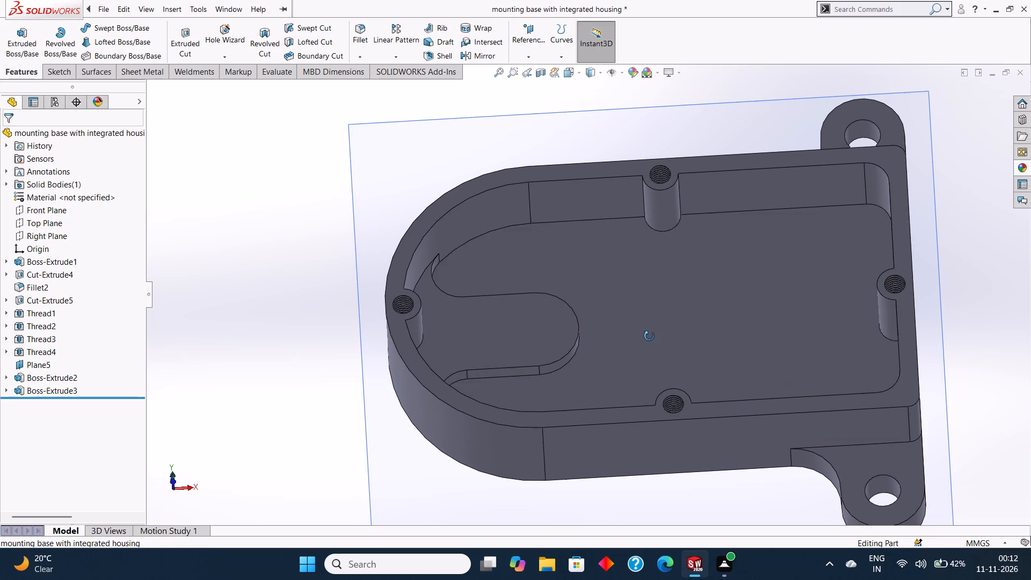
middle_drag(649, 336, 649, 339)
middle_drag(647, 322, 646, 337)
middle_drag(642, 328, 642, 335)
middle_drag(641, 331, 641, 339)
middle_click(641, 339)
middle_click(642, 340)
middle_click(647, 343)
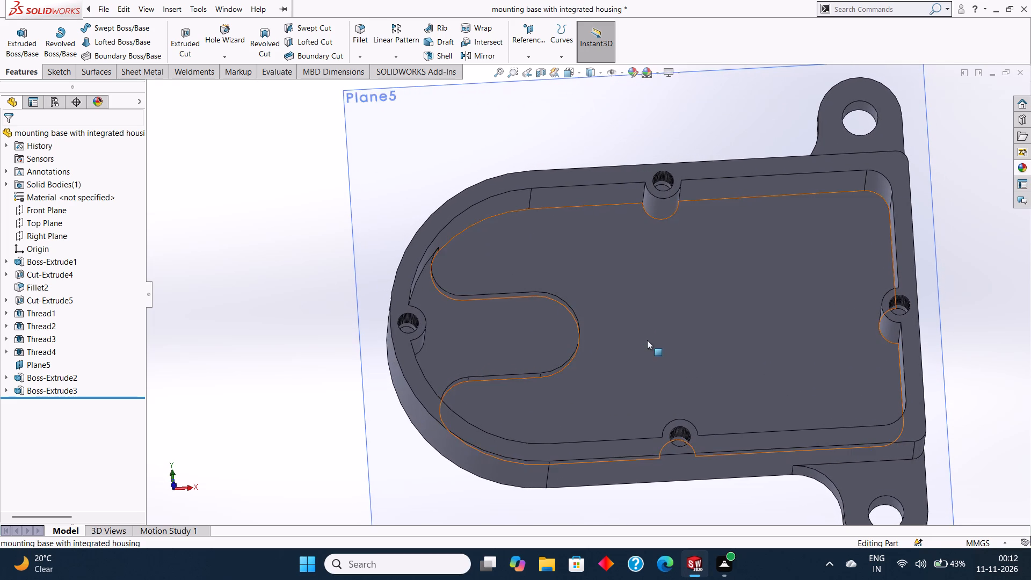
Open a new sketch on the top face of the channel-shaped boss and view it straight on.
middle_drag(647, 339, 646, 331)
middle_drag(646, 329, 650, 340)
scroll(558, 326, down, 6)
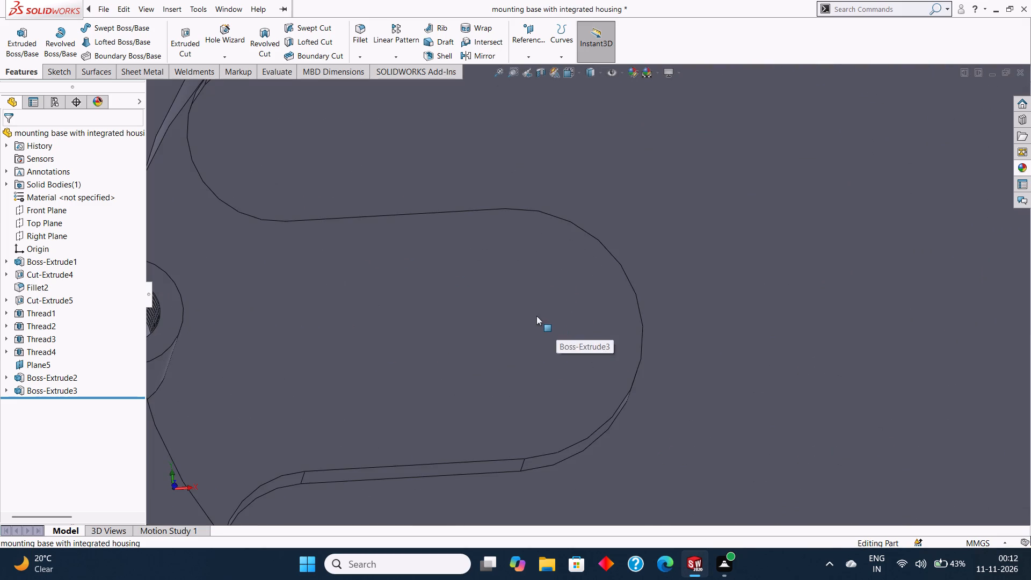
click(514, 295)
click(558, 260)
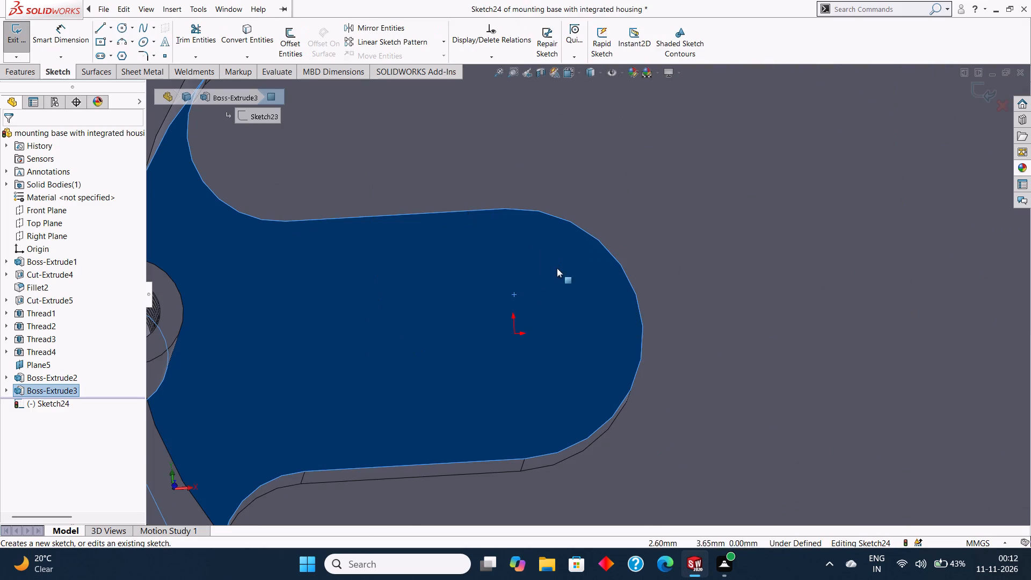
key(ctrl+8)
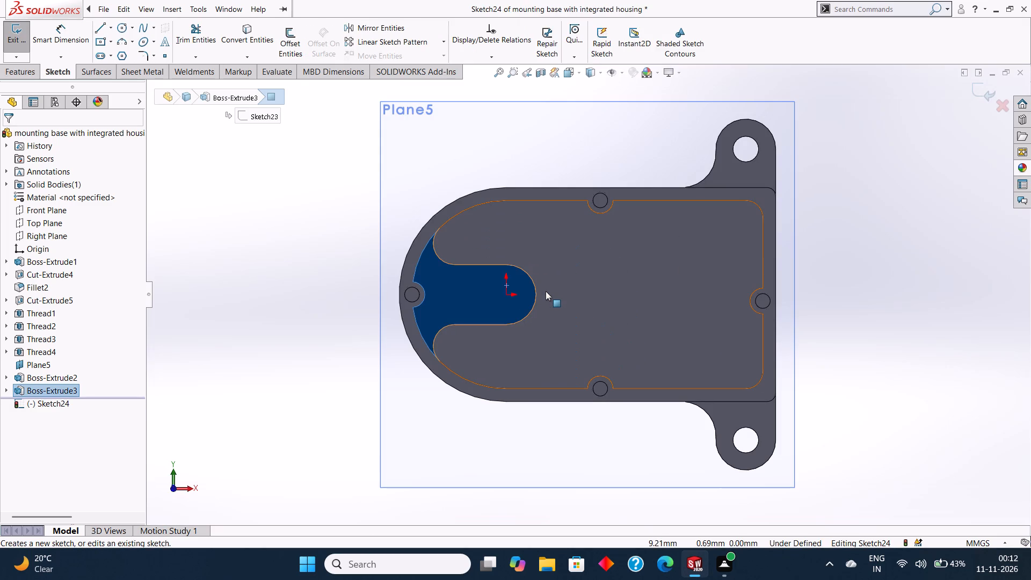
key(Escape)
key(Escape)
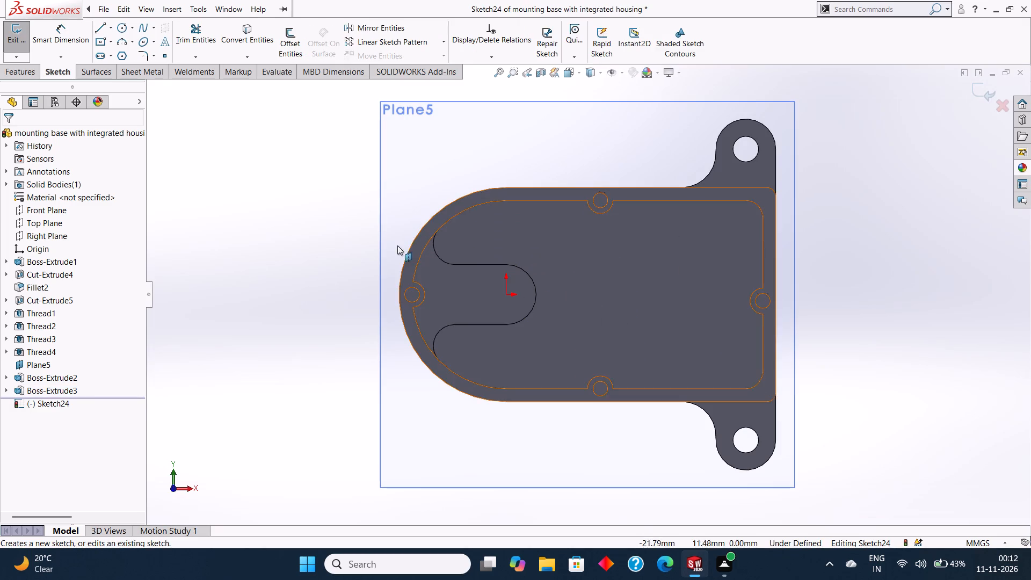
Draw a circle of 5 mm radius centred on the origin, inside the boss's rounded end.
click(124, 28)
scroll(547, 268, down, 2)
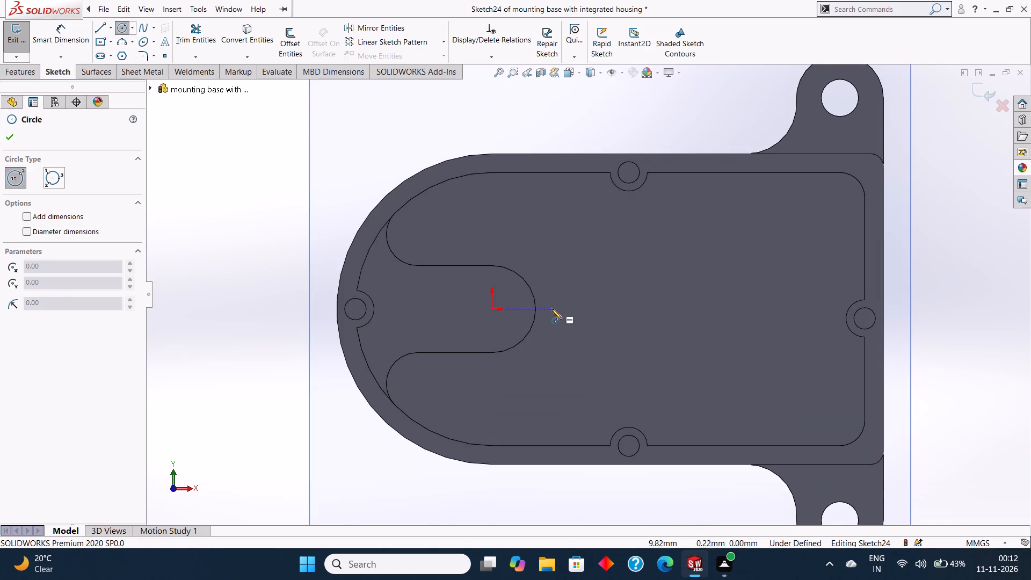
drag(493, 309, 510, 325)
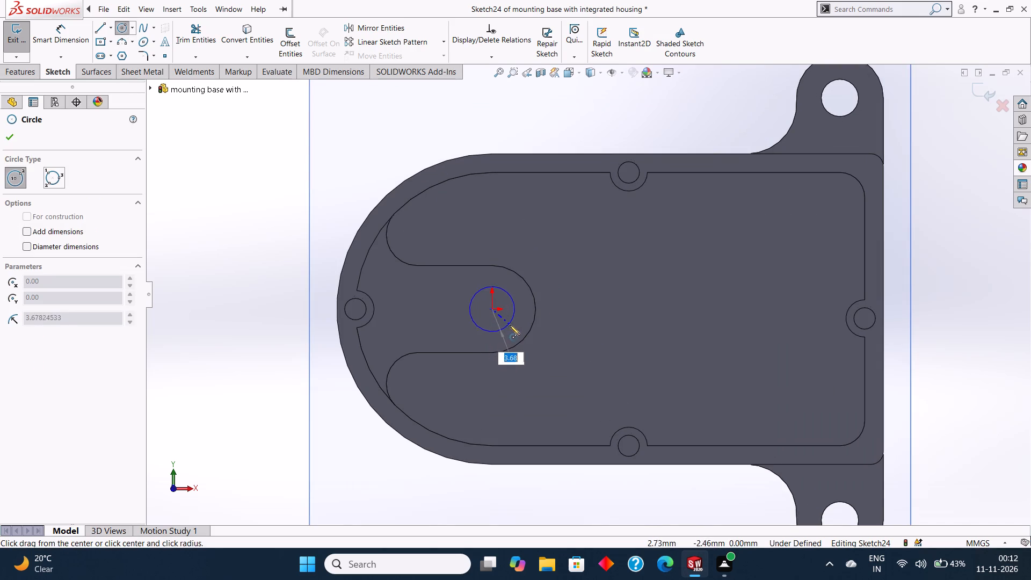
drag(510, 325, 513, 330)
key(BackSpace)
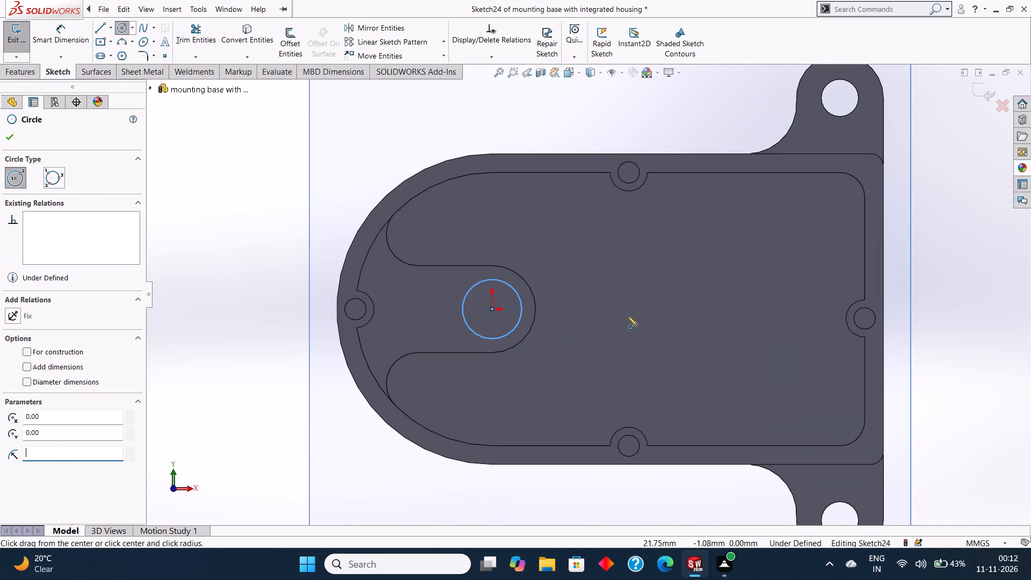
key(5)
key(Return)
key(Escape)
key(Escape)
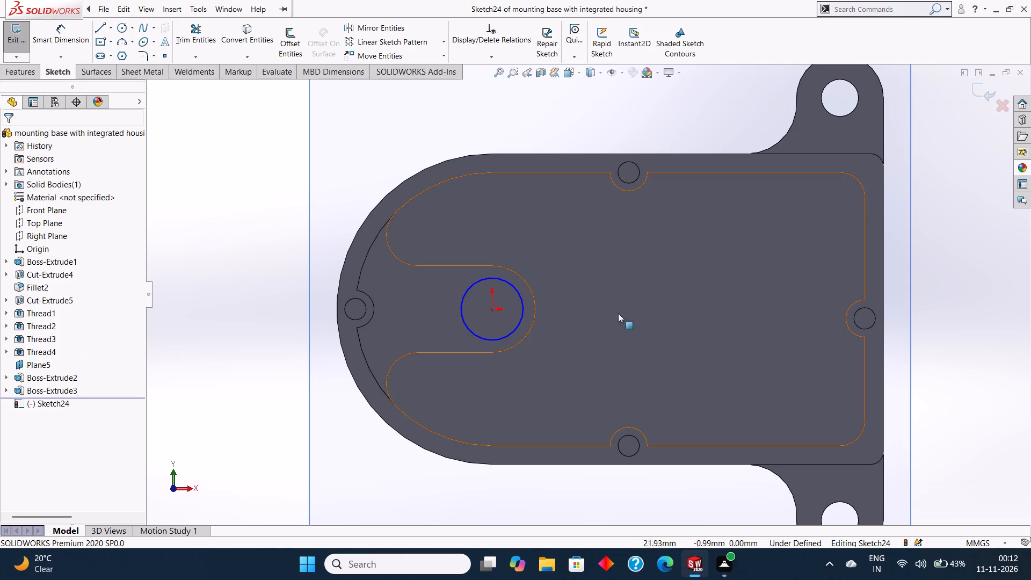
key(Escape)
Draw a circle of 4 mm radius centred on the origin, concentric with the 5 mm radius circle.
click(119, 29)
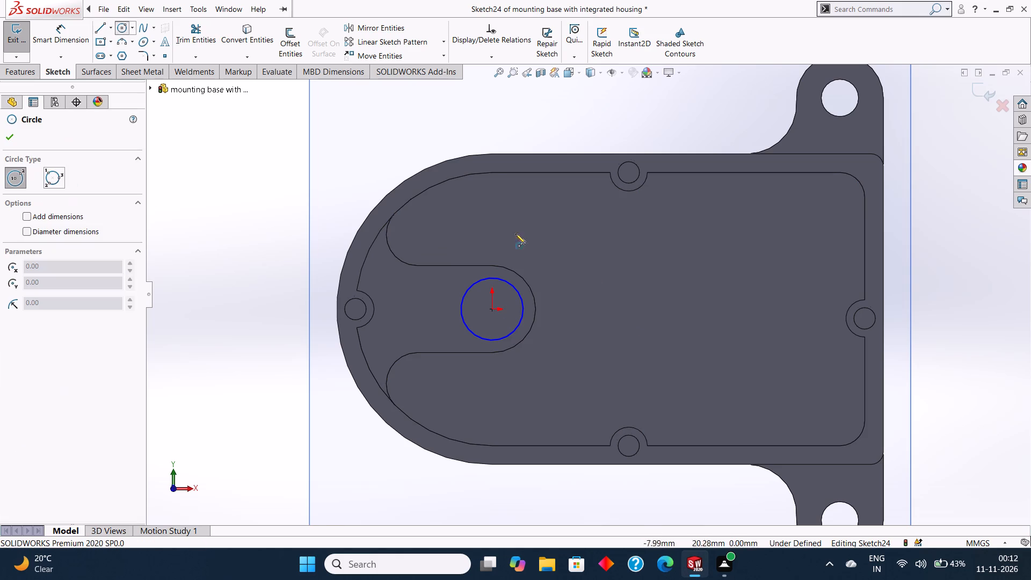
drag(492, 308, 502, 320)
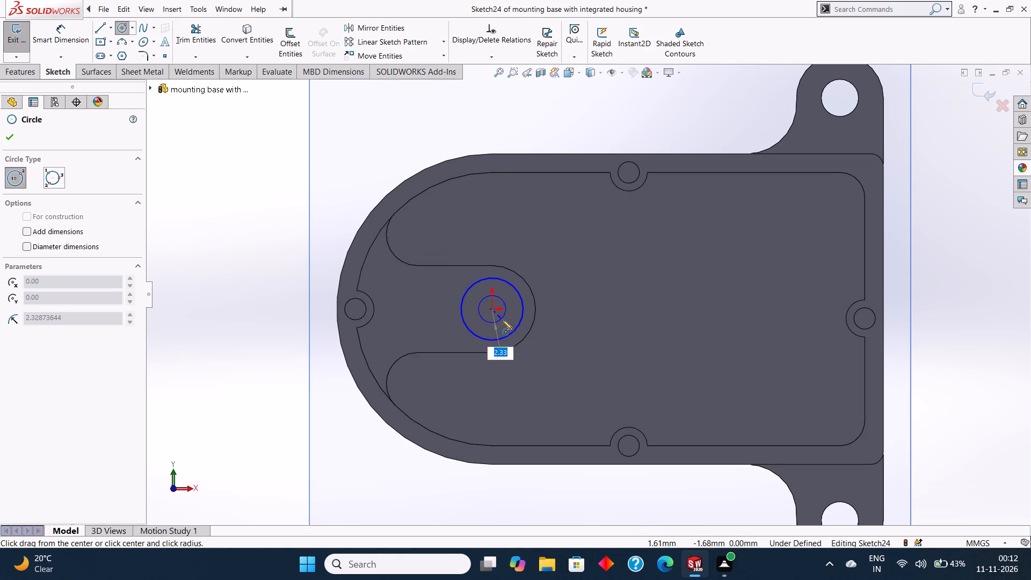
drag(502, 320, 508, 328)
key(BackSpace)
key(4)
key(Return)
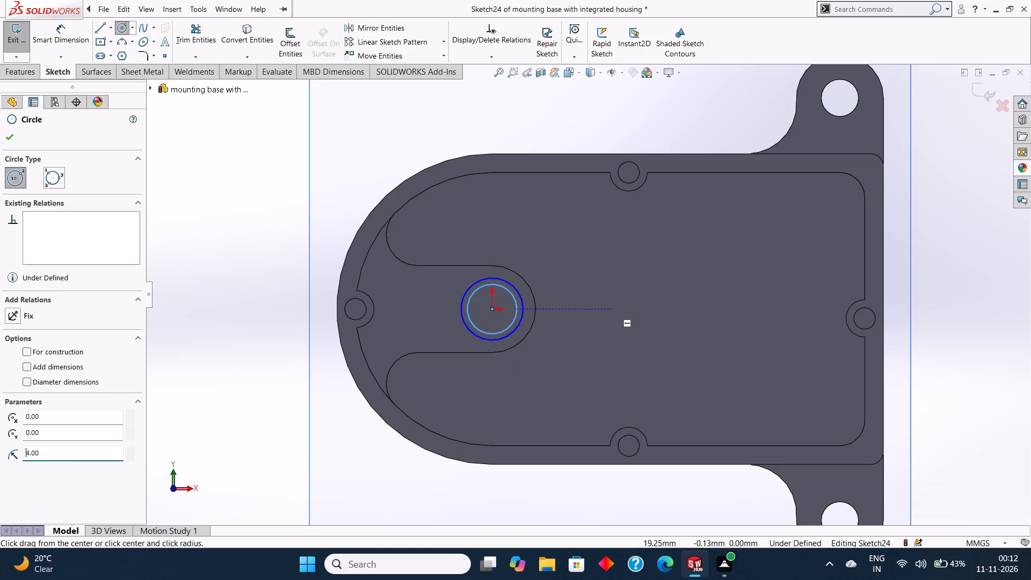
key(Escape)
key(Escape)
key(Escape)
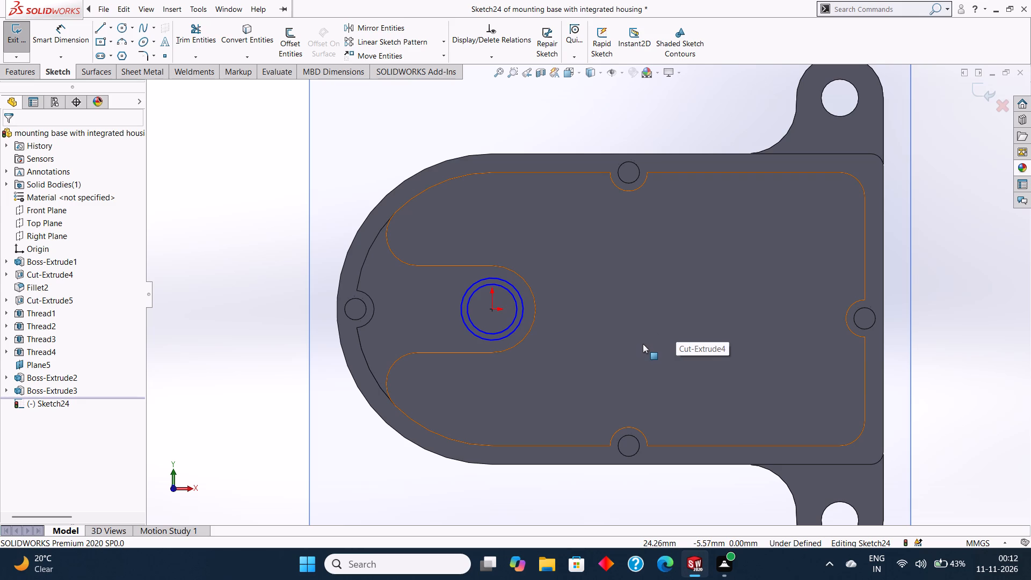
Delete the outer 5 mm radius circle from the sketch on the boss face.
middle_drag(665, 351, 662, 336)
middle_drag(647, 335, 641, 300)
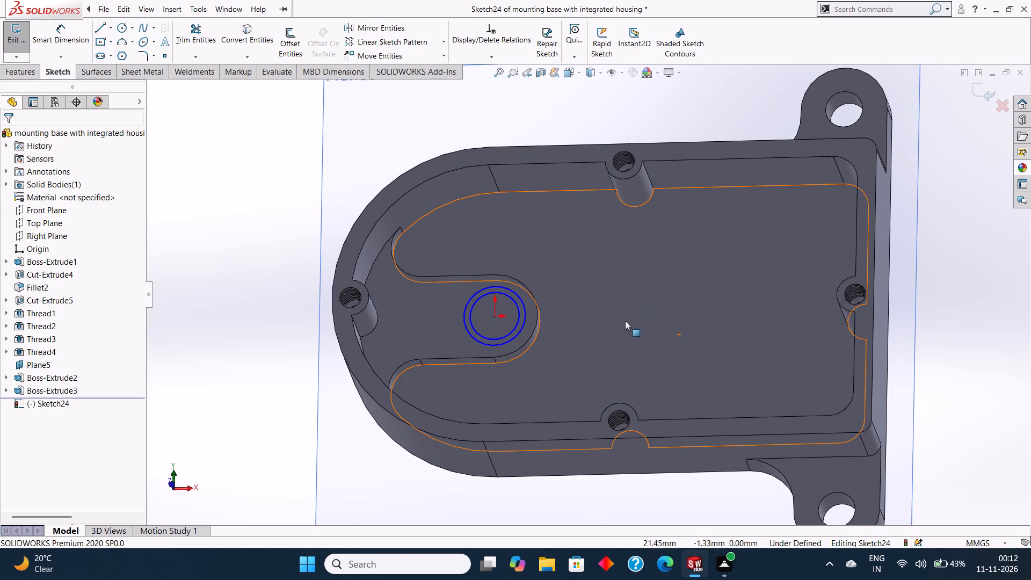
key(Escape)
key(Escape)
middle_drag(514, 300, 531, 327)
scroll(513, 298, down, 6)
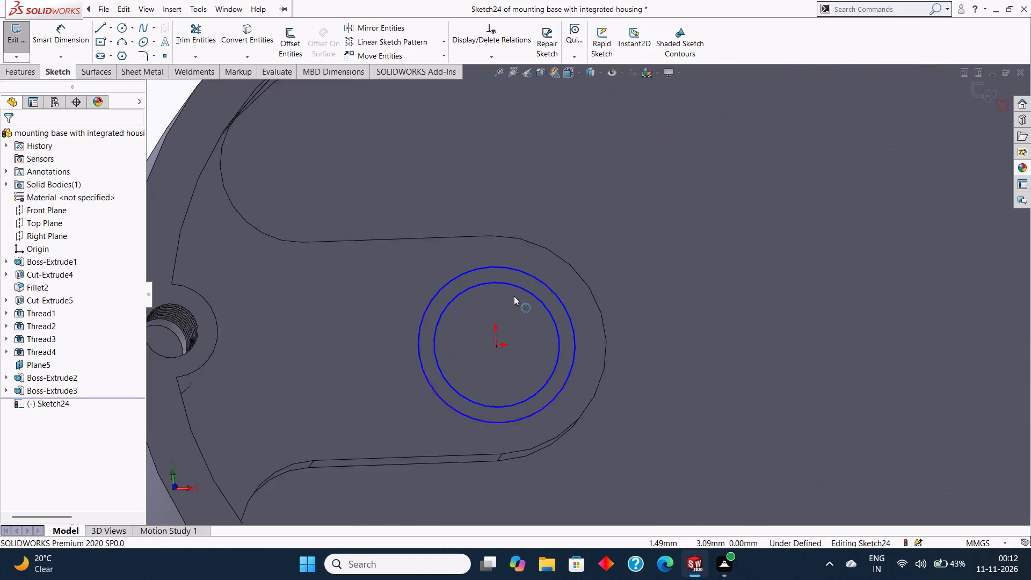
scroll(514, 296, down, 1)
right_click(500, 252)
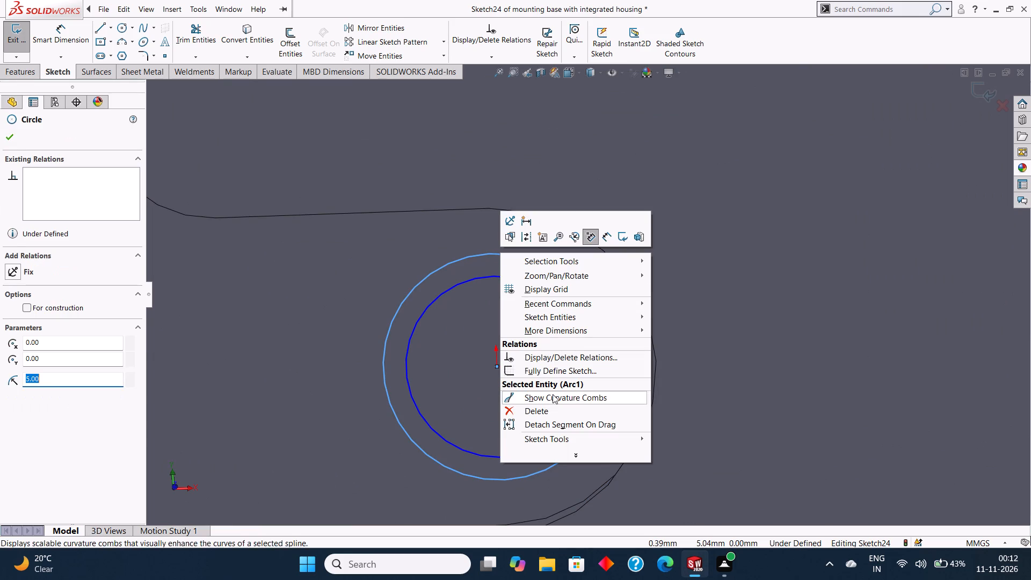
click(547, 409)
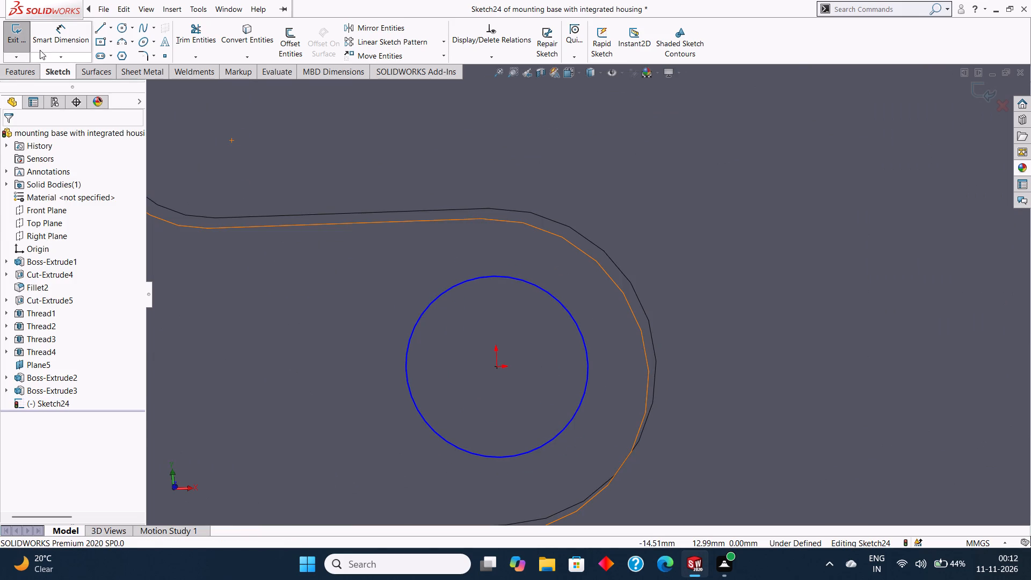
Dimension the circle's diameter, placing the dimension beyond the boss's rounded end.
click(54, 37)
click(553, 294)
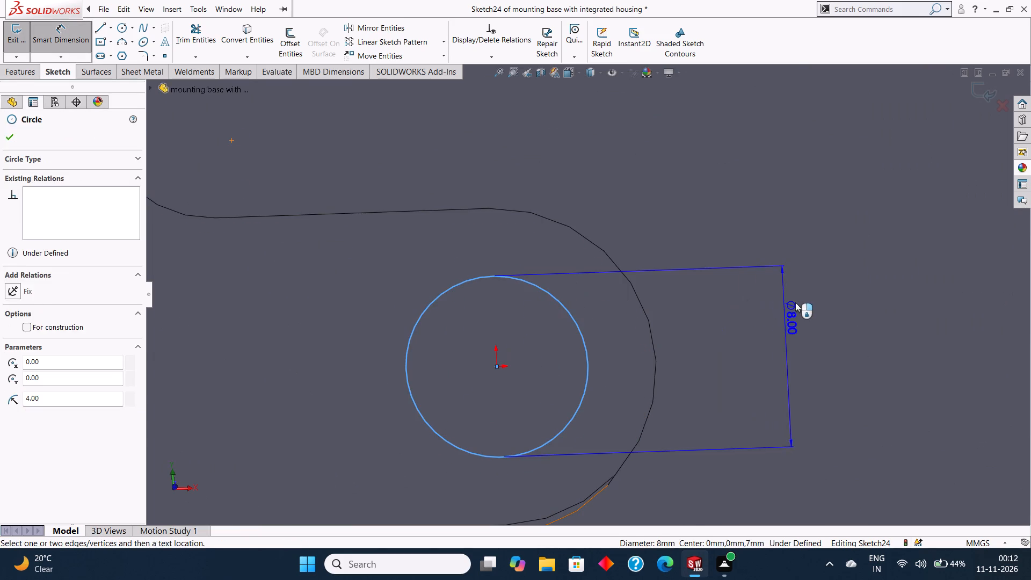
click(795, 302)
click(750, 286)
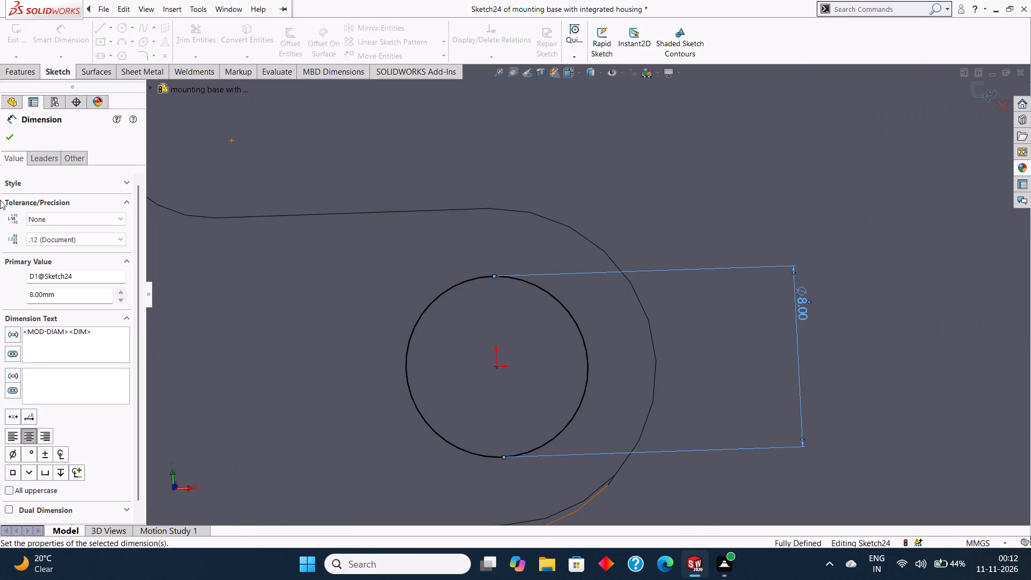
click(4, 136)
Cut the circle Through All from the sketch plane, down through the boss and the housing floor.
click(27, 68)
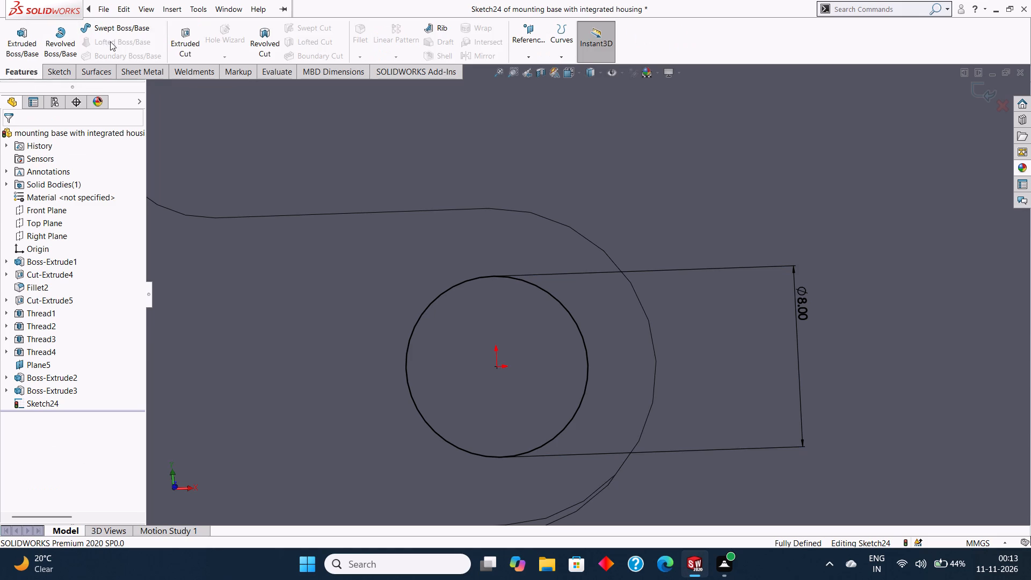
click(180, 34)
scroll(692, 225, up, 3)
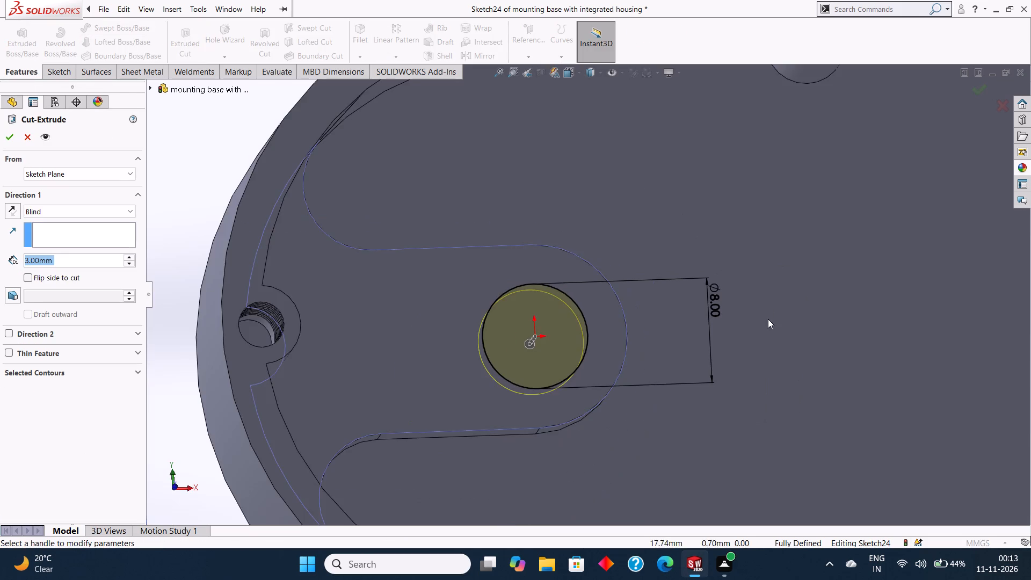
middle_drag(766, 308, 754, 187)
click(43, 210)
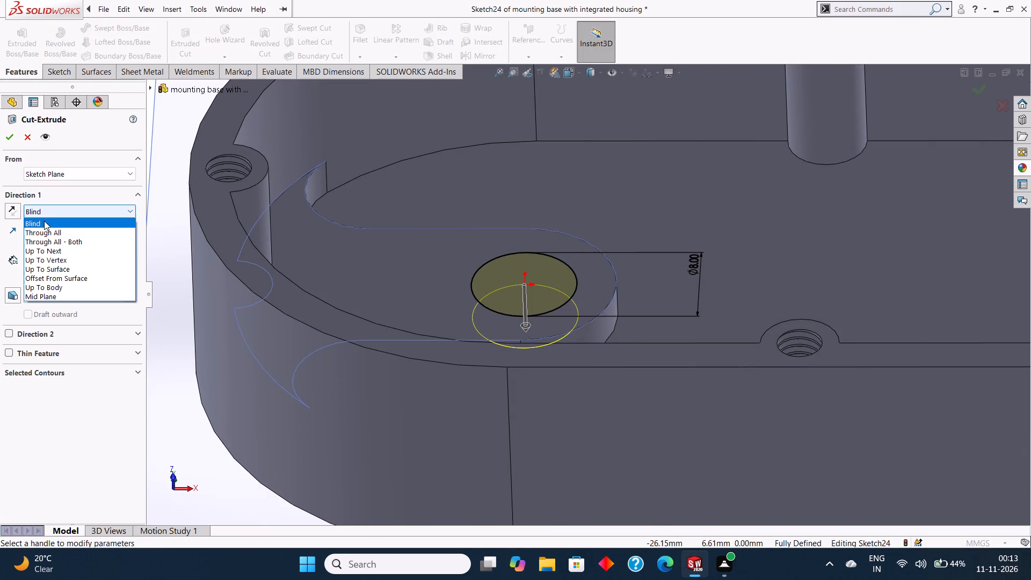
click(48, 233)
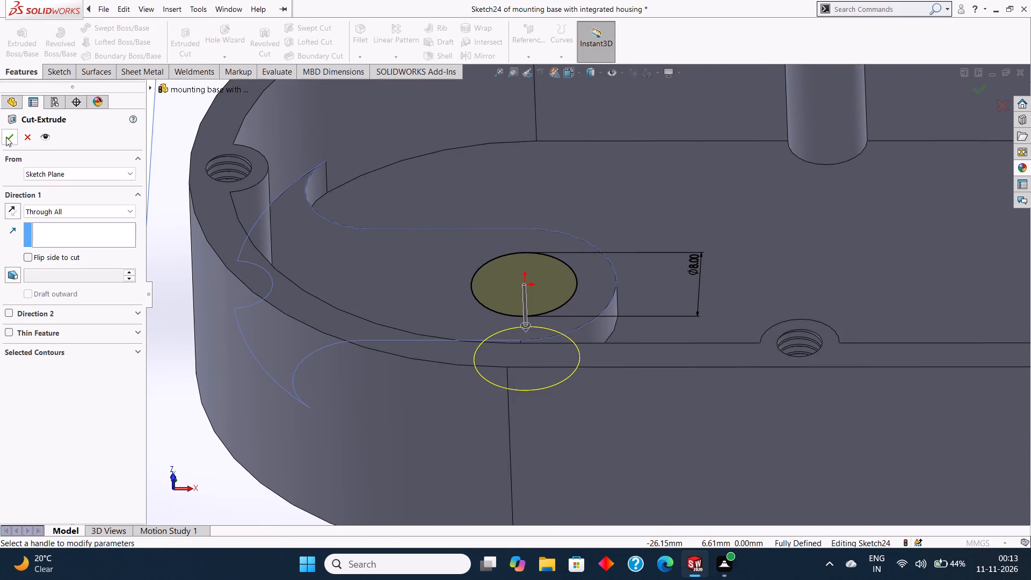
click(6, 137)
click(680, 189)
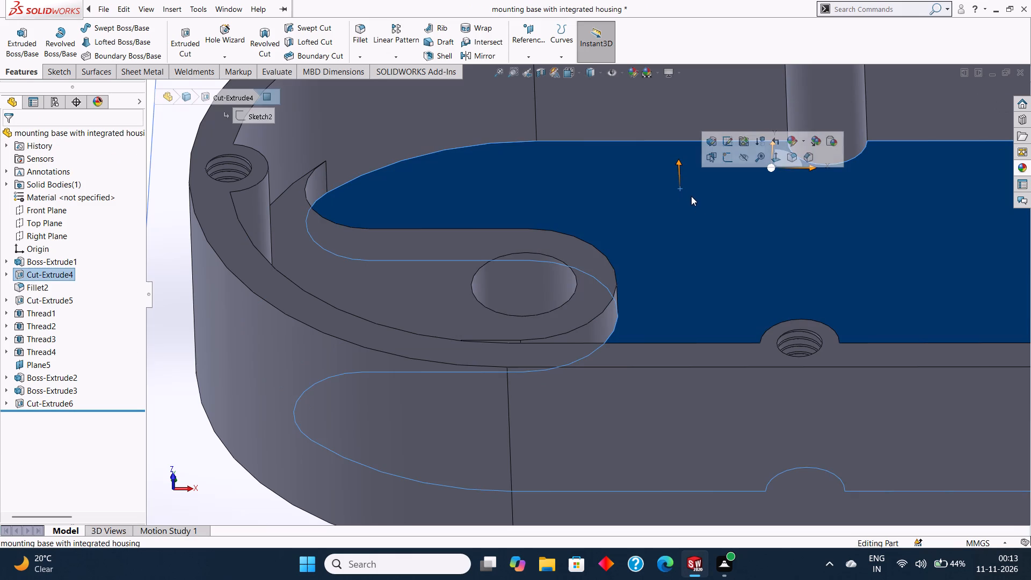
key(Escape)
key(Escape)
Open a new sketch on the channel-shaped boss's top face around the hole and view it straight on.
middle_drag(705, 229, 711, 349)
scroll(708, 343, up, 2)
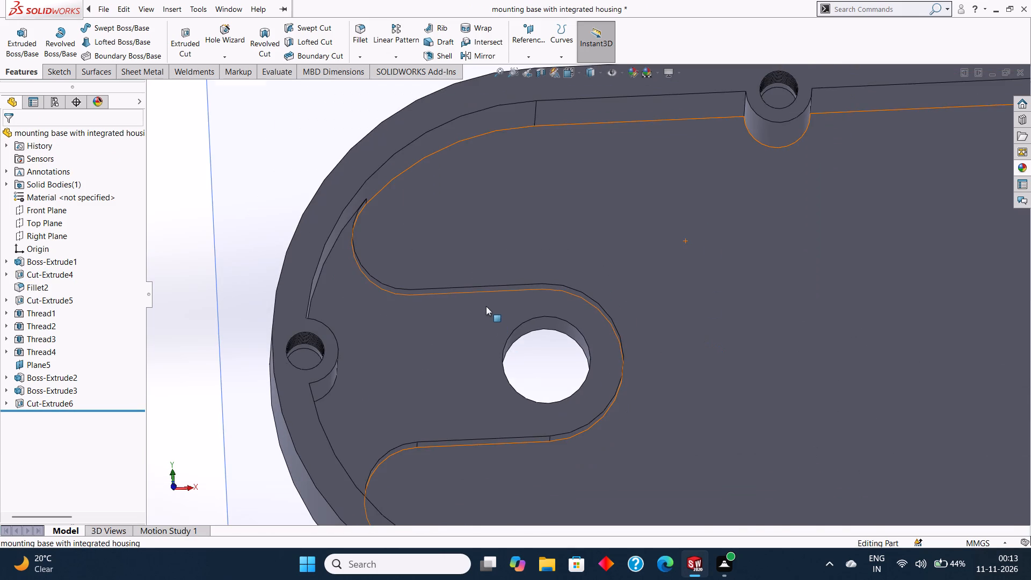
click(486, 306)
click(531, 274)
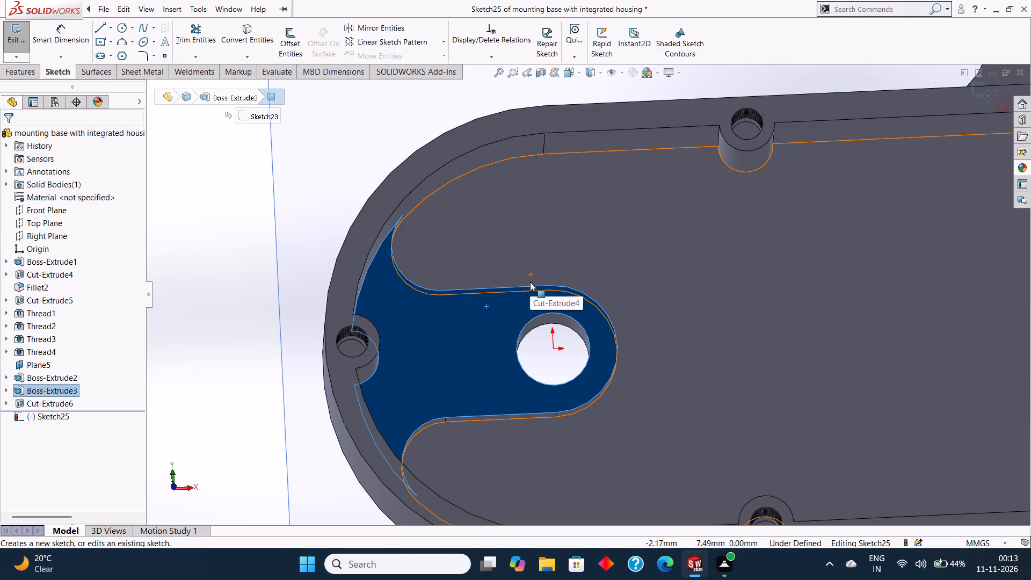
key(ctrl+8)
key(Escape)
key(Escape)
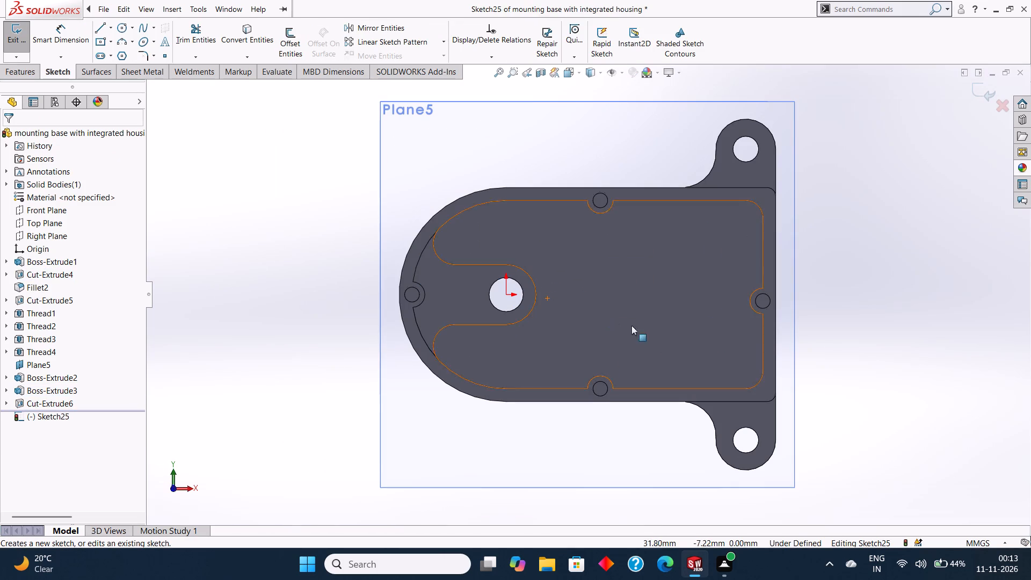
click(310, 115)
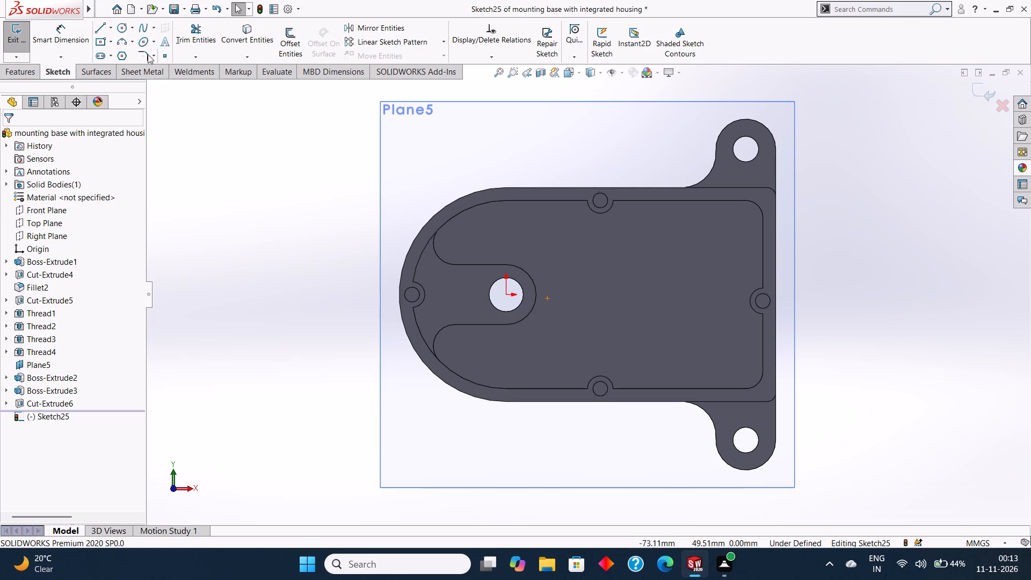
Draw a circle of 5 mm radius centred on the origin, concentric with the through hole.
click(126, 27)
scroll(499, 284, down, 2)
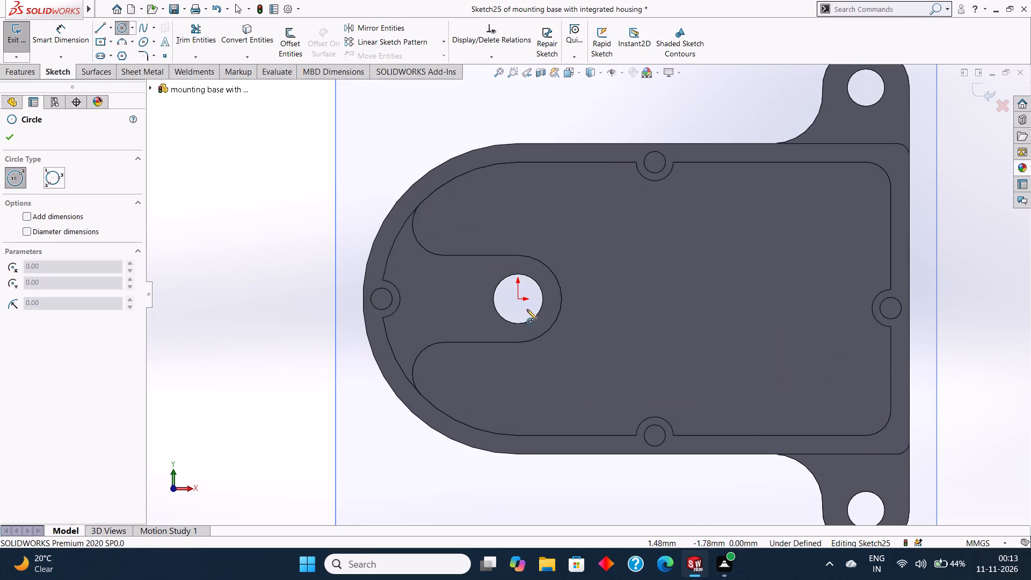
drag(519, 298, 547, 313)
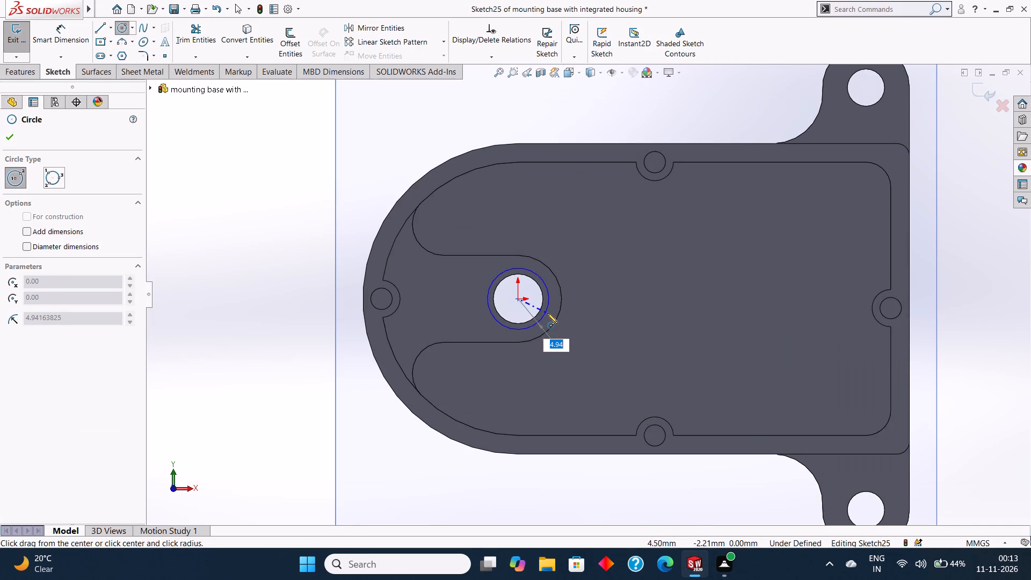
drag(547, 313, 549, 314)
key(BackSpace)
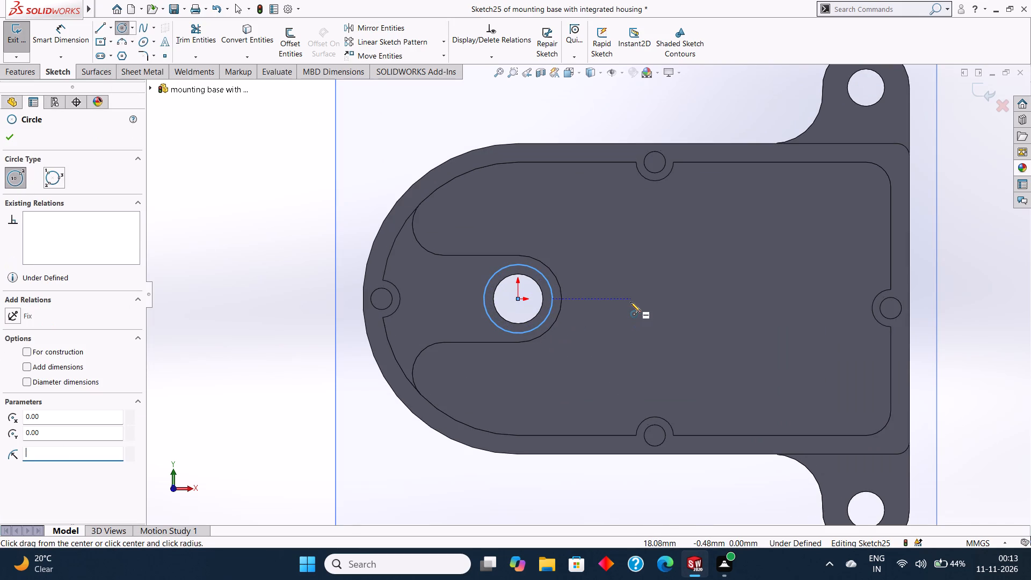
key(5)
key(Return)
key(Escape)
key(Escape)
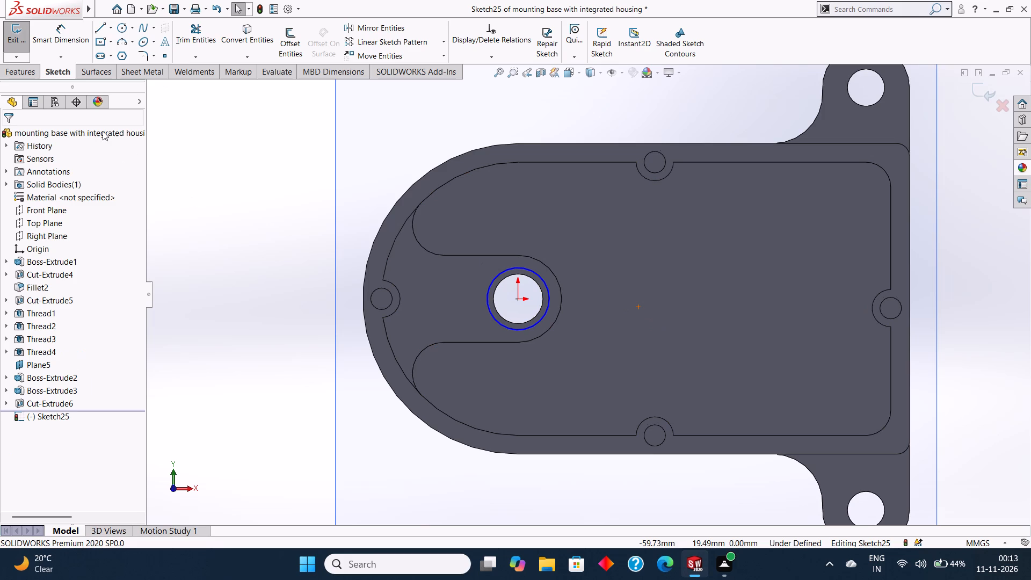
Dimension the new circle's diameter, placing the dimension above the through hole and the boss.
click(71, 34)
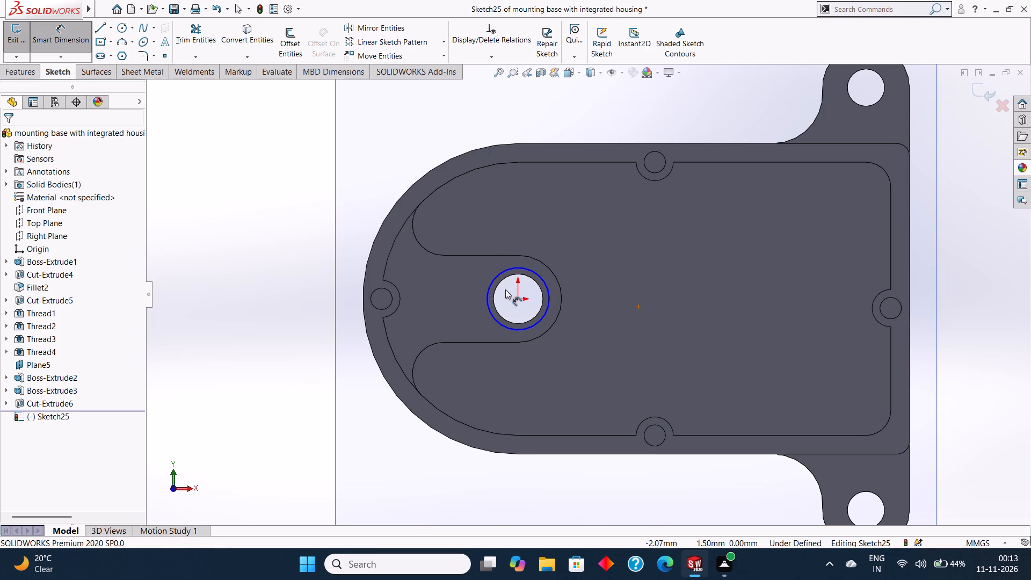
click(505, 270)
click(512, 205)
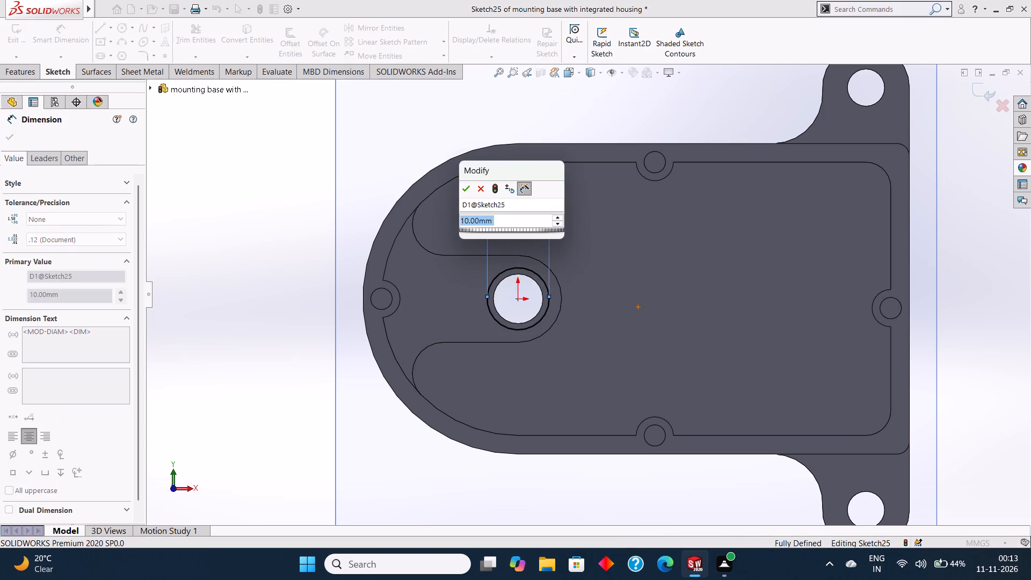
click(470, 185)
click(10, 136)
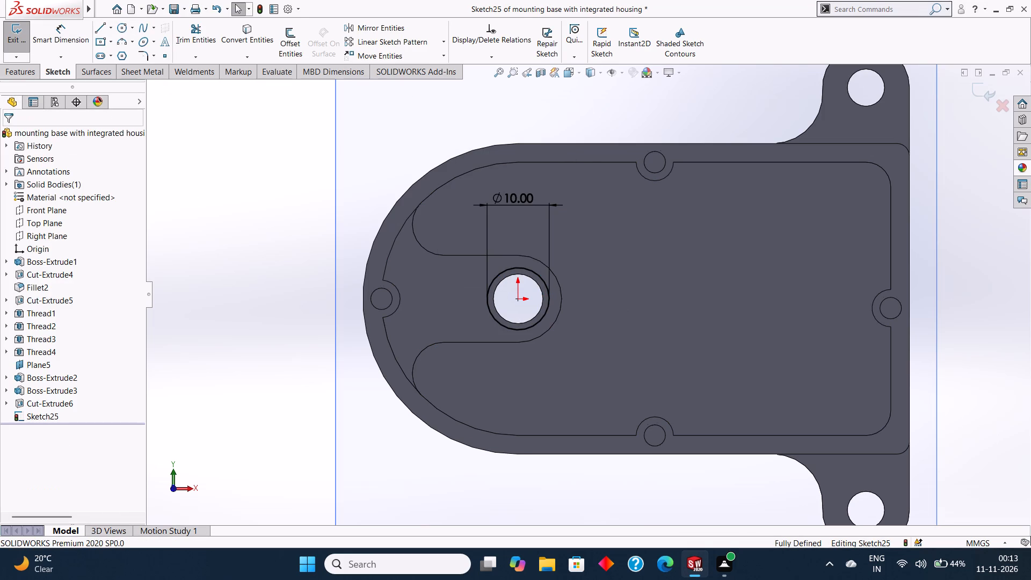
Cut the 10 mm circle Blind 3 mm into the channel-shaped boss around the through hole.
click(19, 76)
click(27, 48)
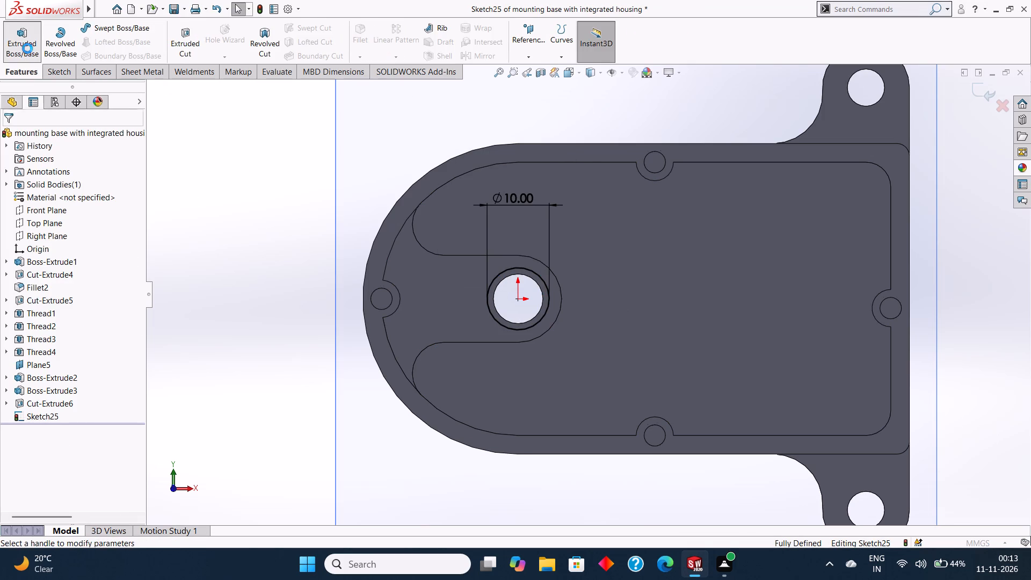
key(Escape)
click(176, 37)
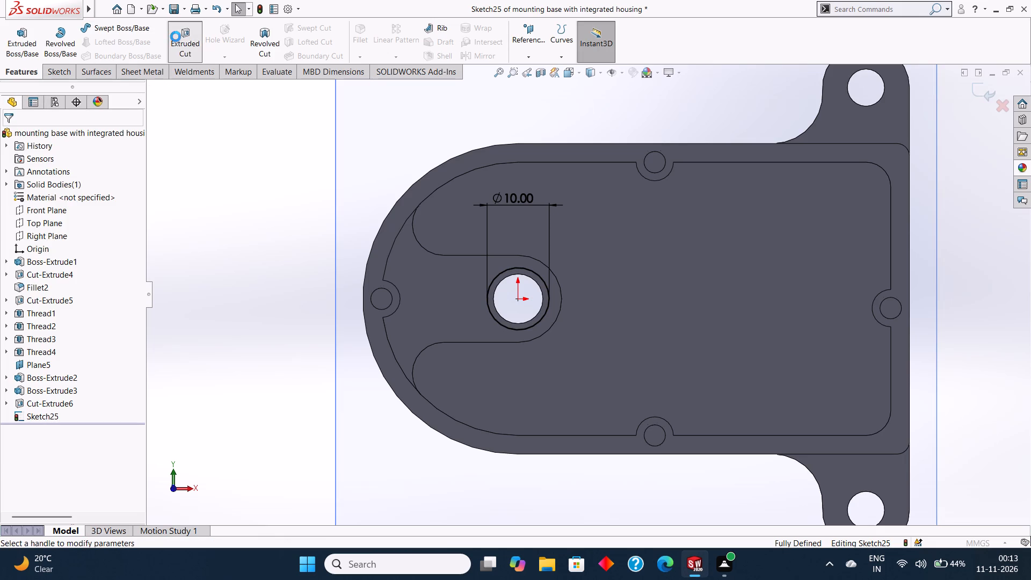
middle_drag(649, 282, 635, 144)
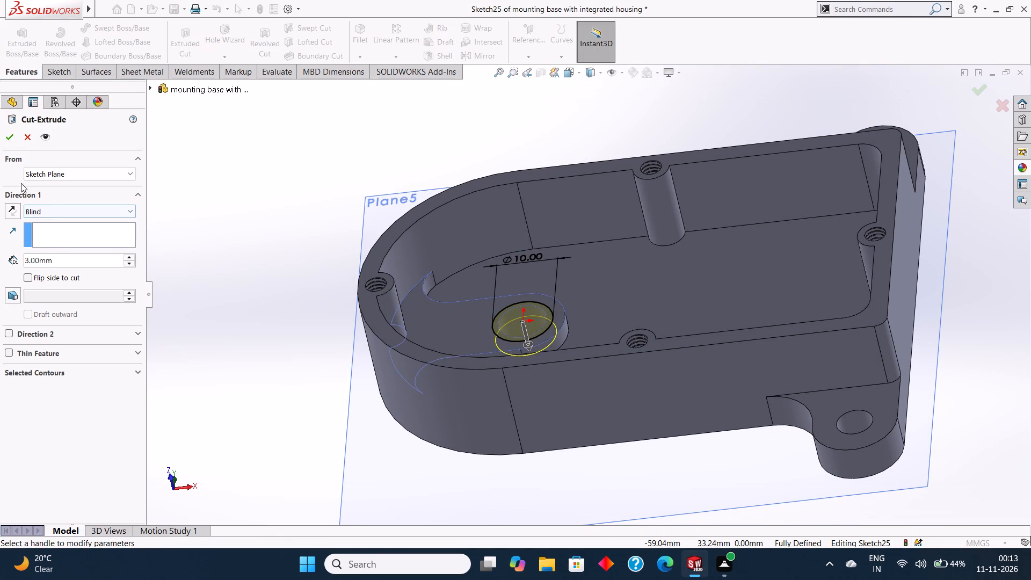
click(10, 142)
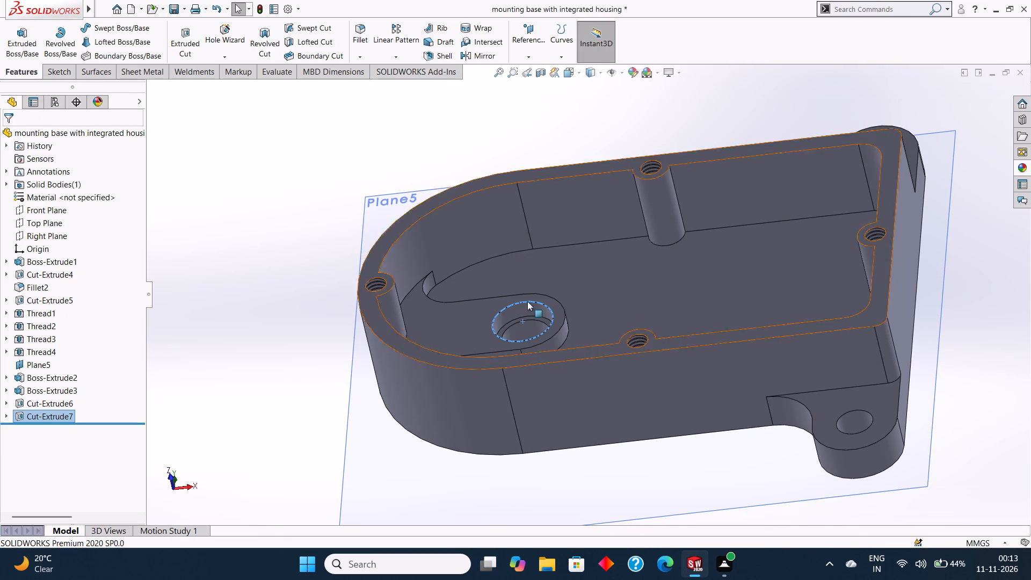
Examine the new counterbore around the through hole and the housing interior from several angles.
middle_drag(577, 309, 597, 268)
click(605, 289)
key(Escape)
key(Escape)
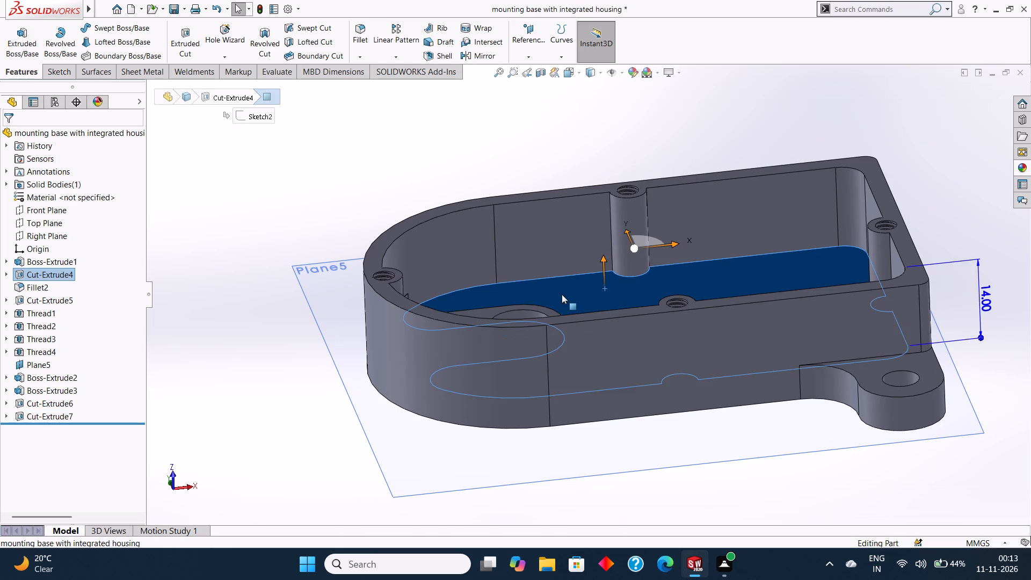
click(461, 152)
middle_drag(464, 152, 468, 255)
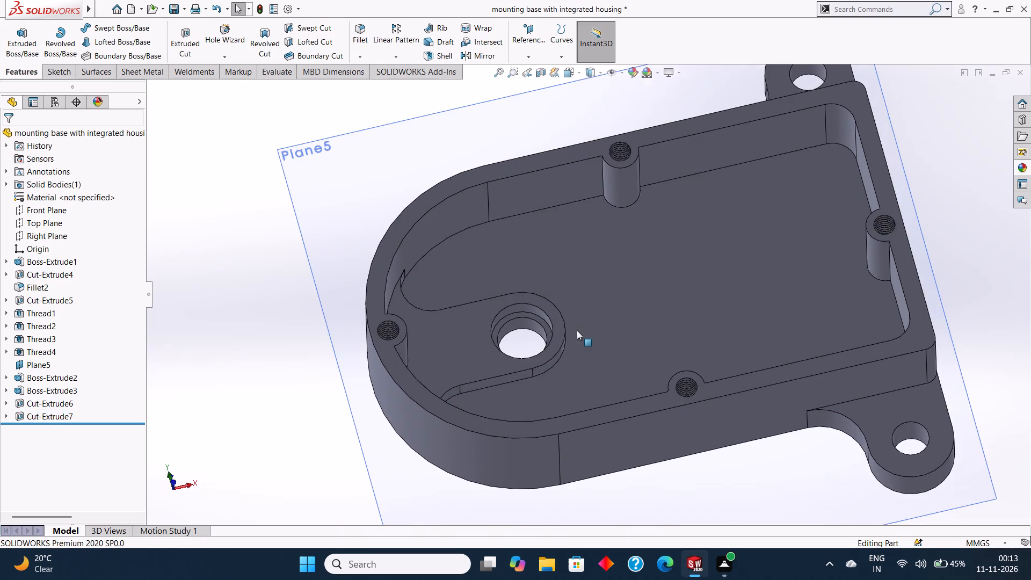
scroll(577, 331, up, 1)
middle_drag(620, 340, 627, 356)
scroll(631, 331, up, 2)
middle_drag(643, 318, 640, 343)
middle_drag(643, 301, 651, 286)
middle_drag(652, 286, 636, 274)
middle_drag(645, 275, 655, 284)
middle_drag(662, 282, 644, 278)
middle_drag(666, 266, 673, 288)
scroll(674, 293, up, 1)
middle_drag(674, 293, 678, 286)
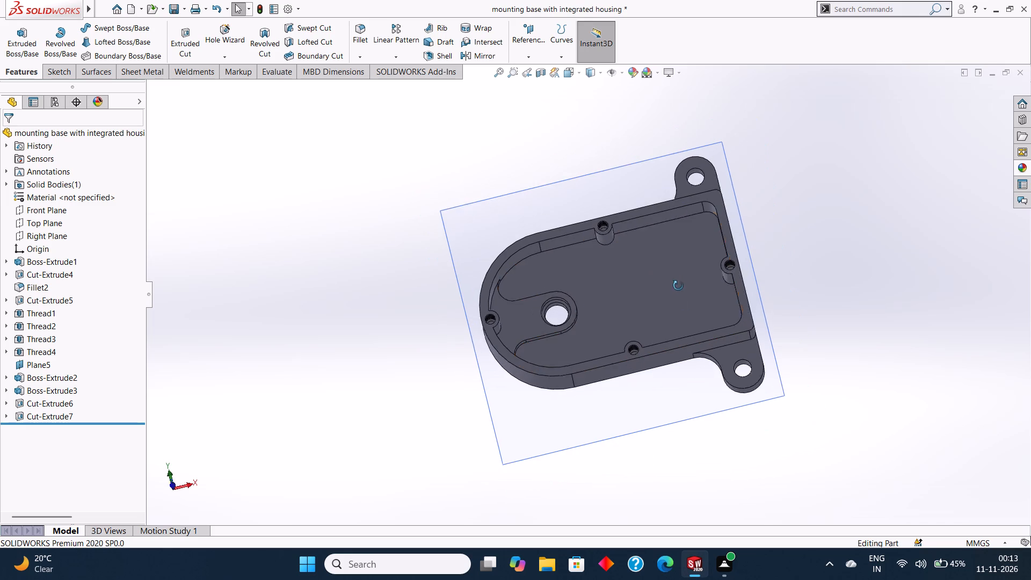
middle_drag(678, 286, 680, 275)
middle_drag(680, 275, 671, 265)
middle_drag(671, 265, 662, 262)
middle_drag(662, 260, 676, 270)
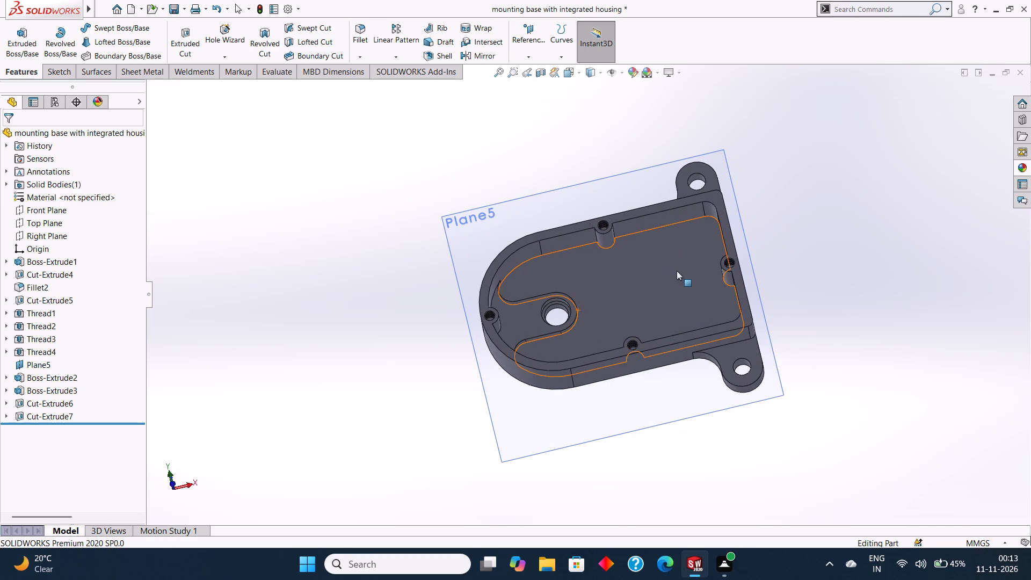
Open a new sketch on the housing's inner floor and view it straight on.
click(652, 273)
click(699, 241)
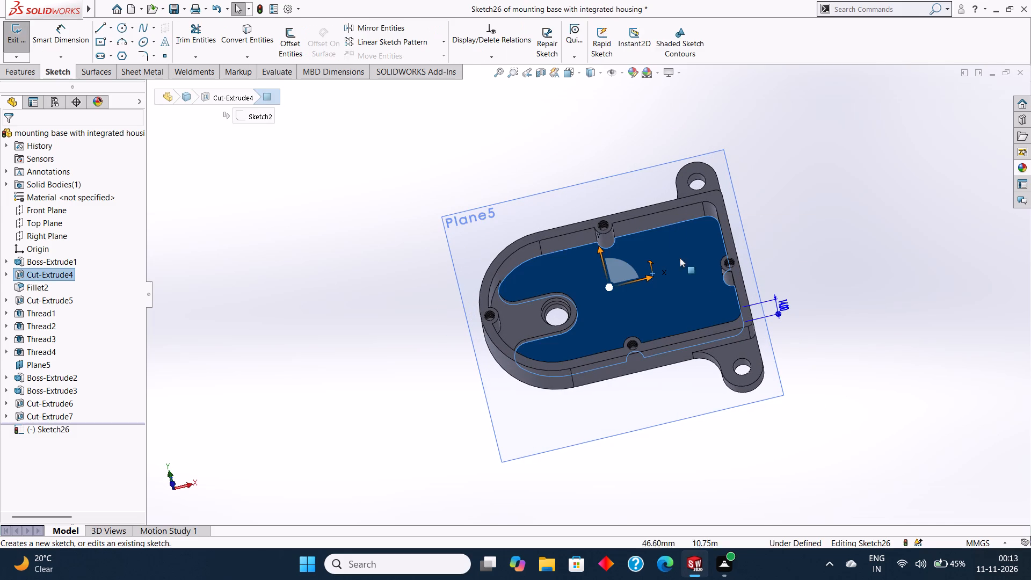
key(ctrl+8)
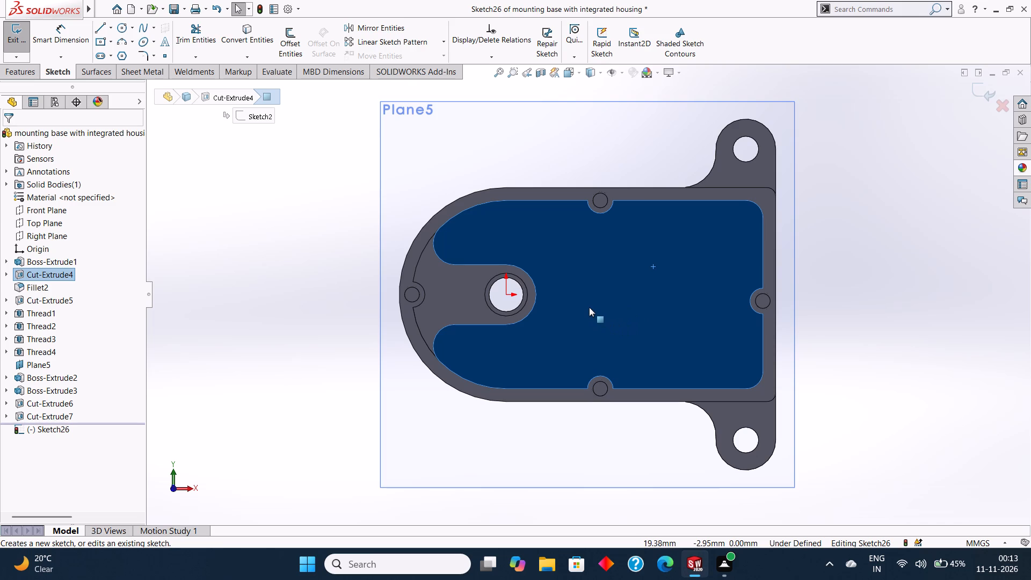
key(Escape)
key(Escape)
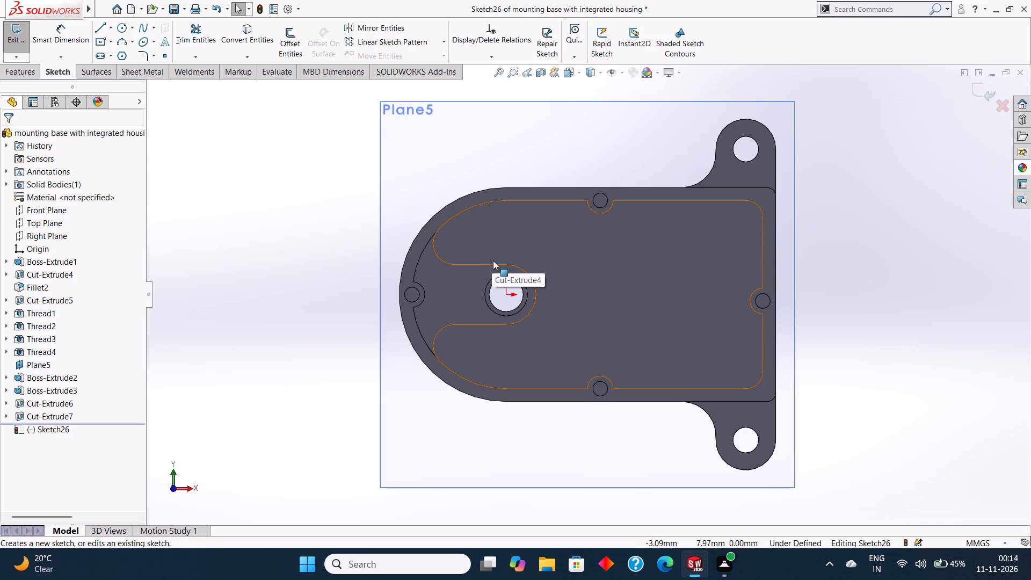
Draw a 36 mm horizontal centreline from the origin across the housing floor, away from the rounded end.
click(110, 25)
click(127, 52)
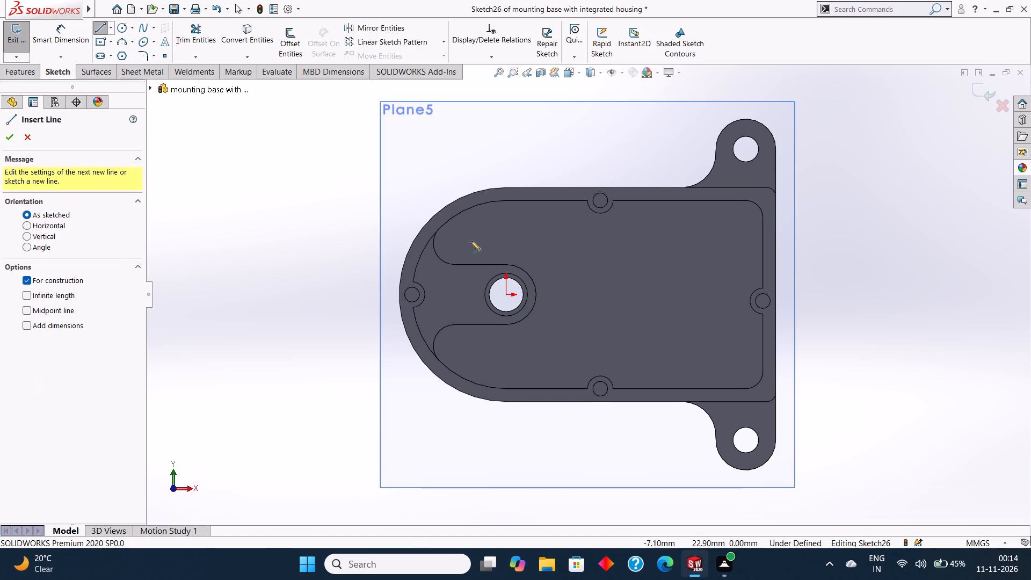
click(507, 294)
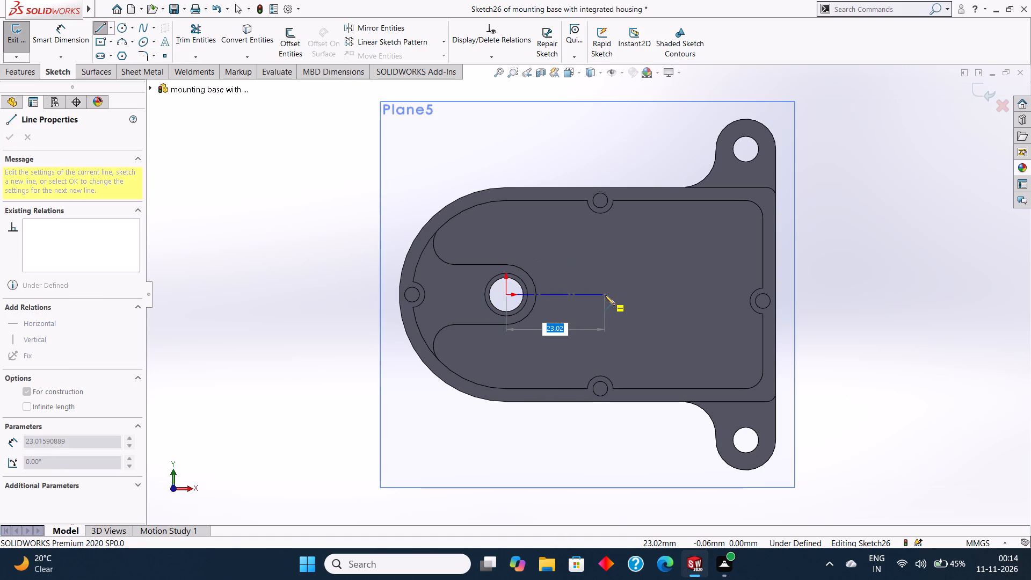
text(36)
key(Return)
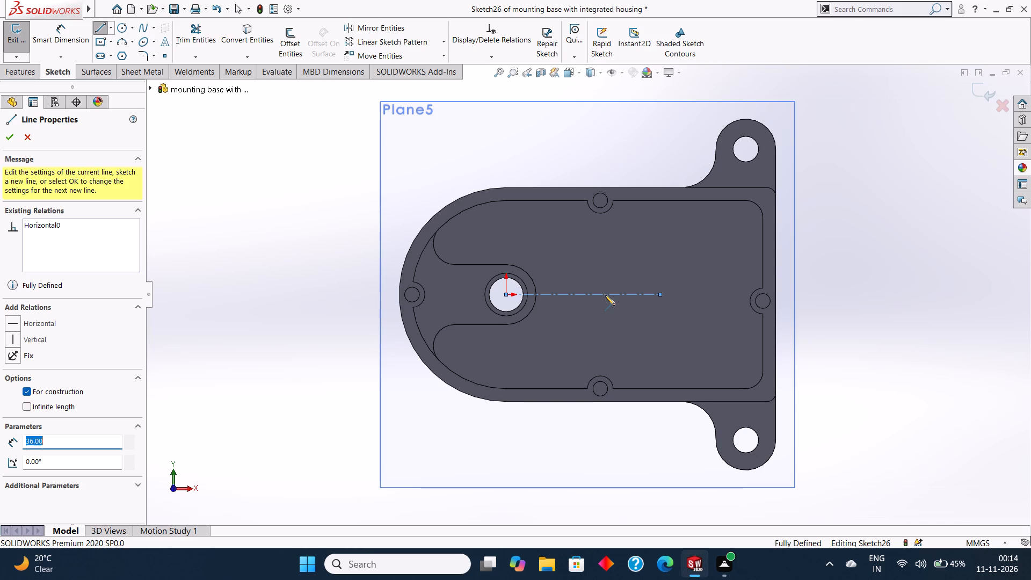
text(``)
key(Escape)
key(Escape)
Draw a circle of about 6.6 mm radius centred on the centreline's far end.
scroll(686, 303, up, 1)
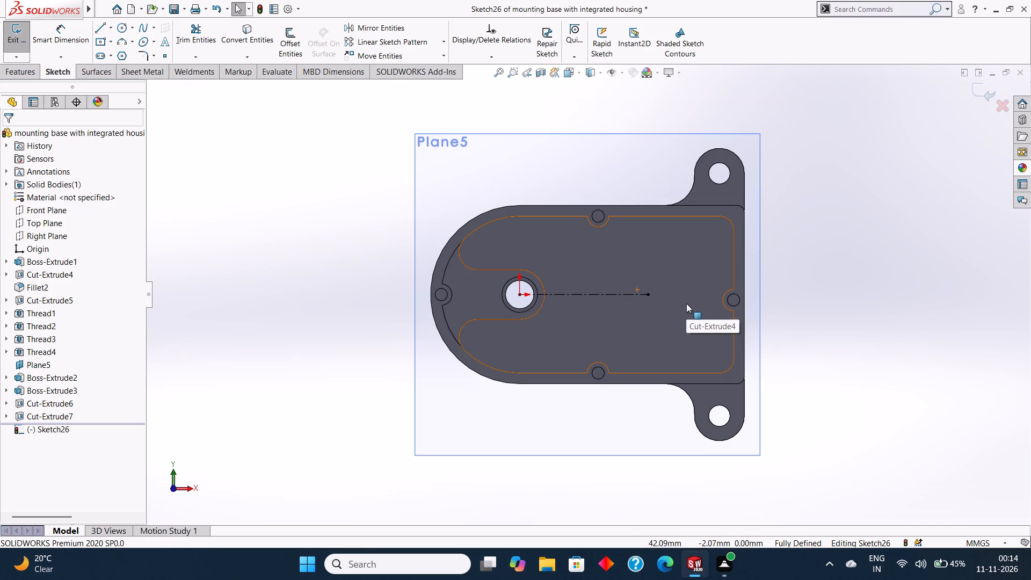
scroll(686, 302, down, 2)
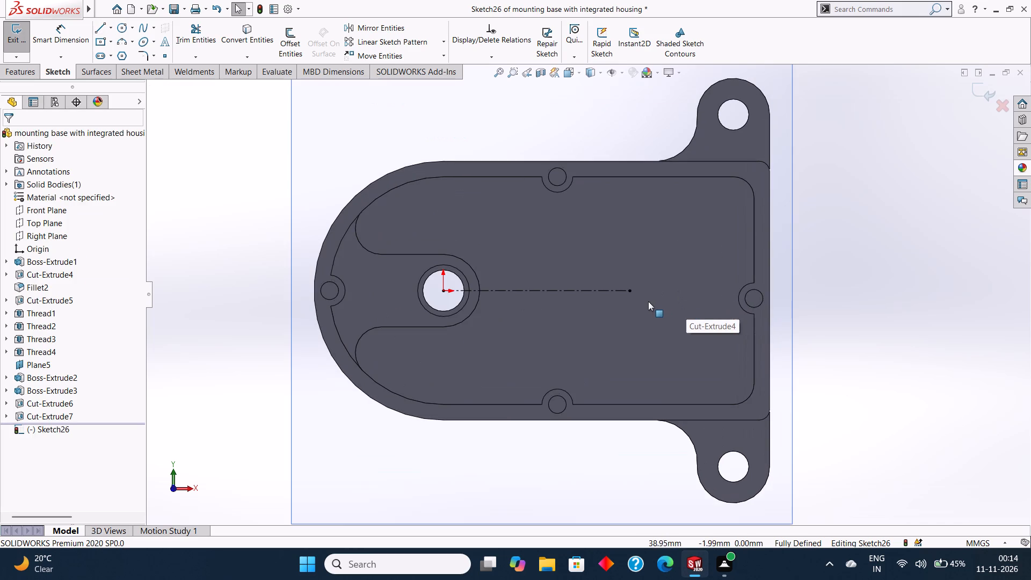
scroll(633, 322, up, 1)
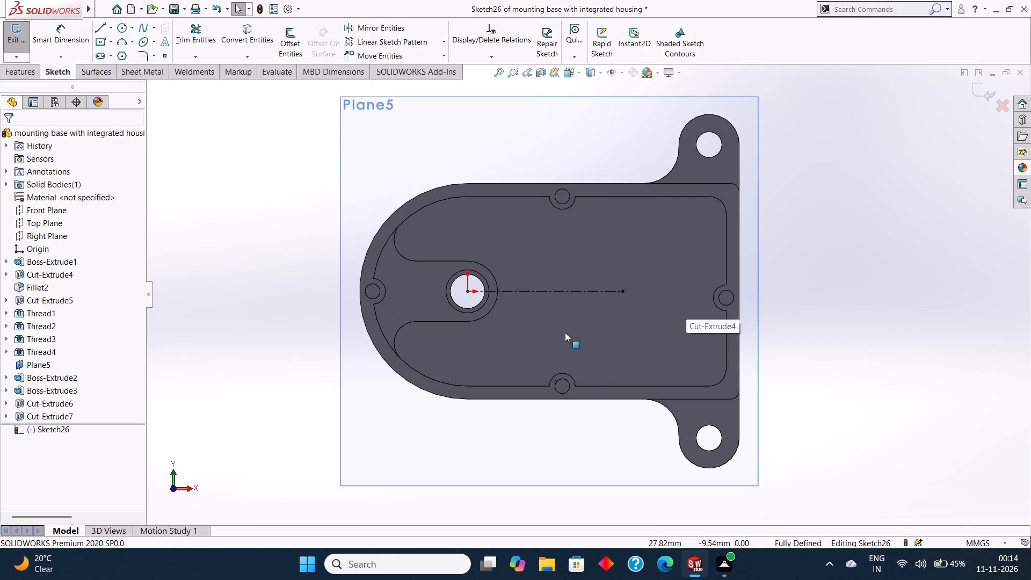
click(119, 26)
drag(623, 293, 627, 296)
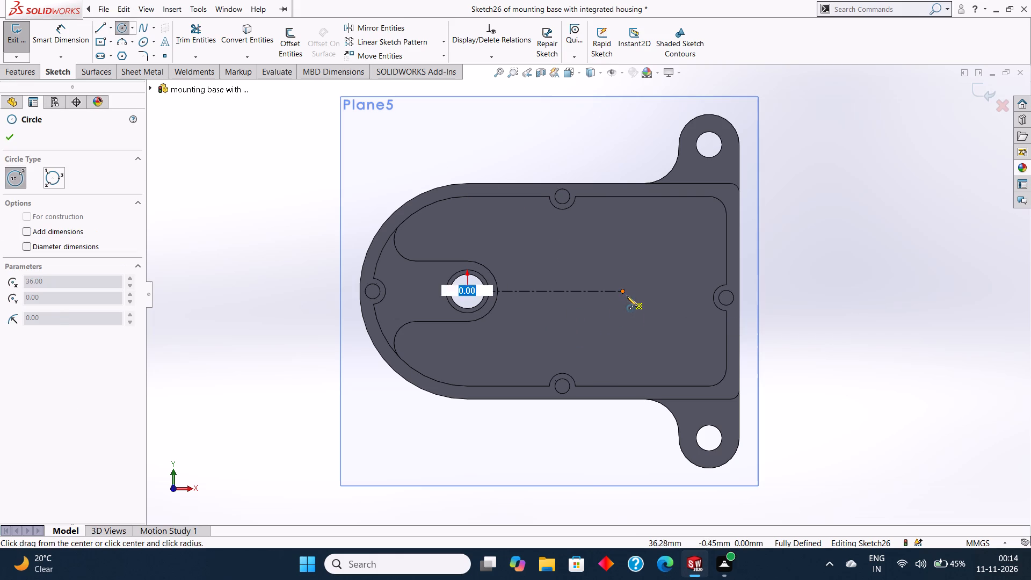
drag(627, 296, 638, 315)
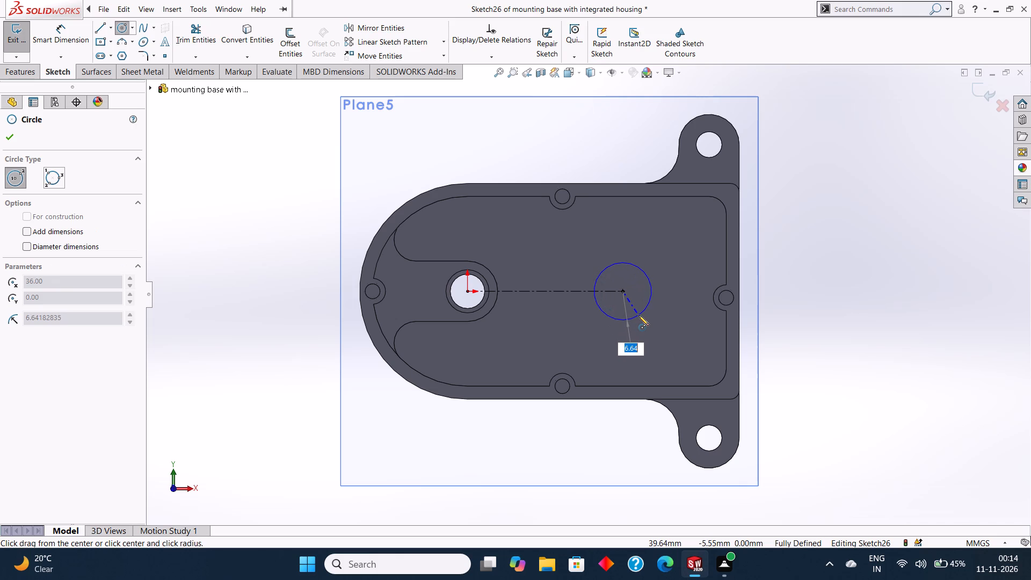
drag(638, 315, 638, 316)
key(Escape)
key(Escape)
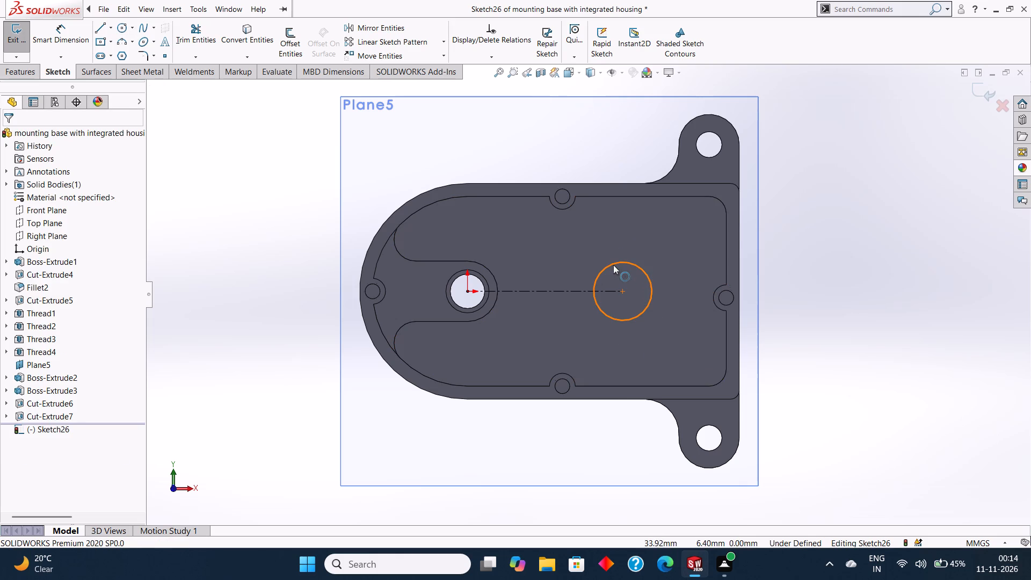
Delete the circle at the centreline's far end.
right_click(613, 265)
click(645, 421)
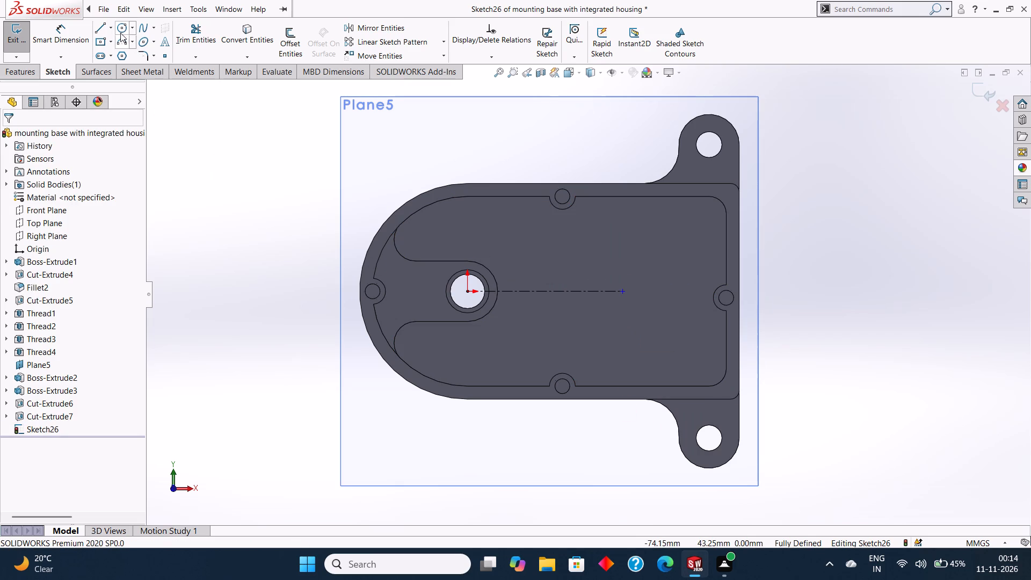
Draw a 10 mm construction line from the centreline's far end back along it towards the origin.
click(103, 26)
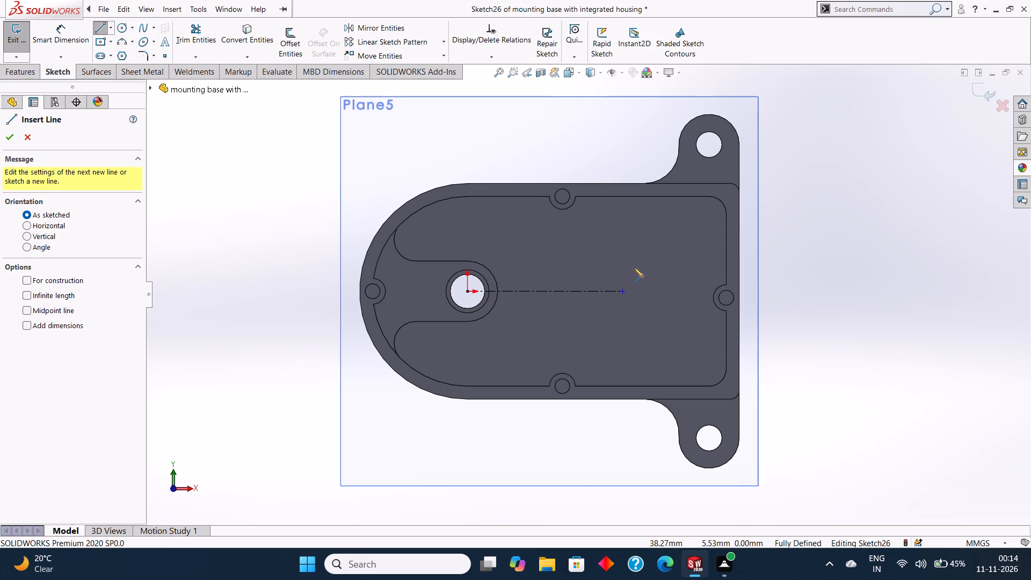
click(111, 25)
click(120, 56)
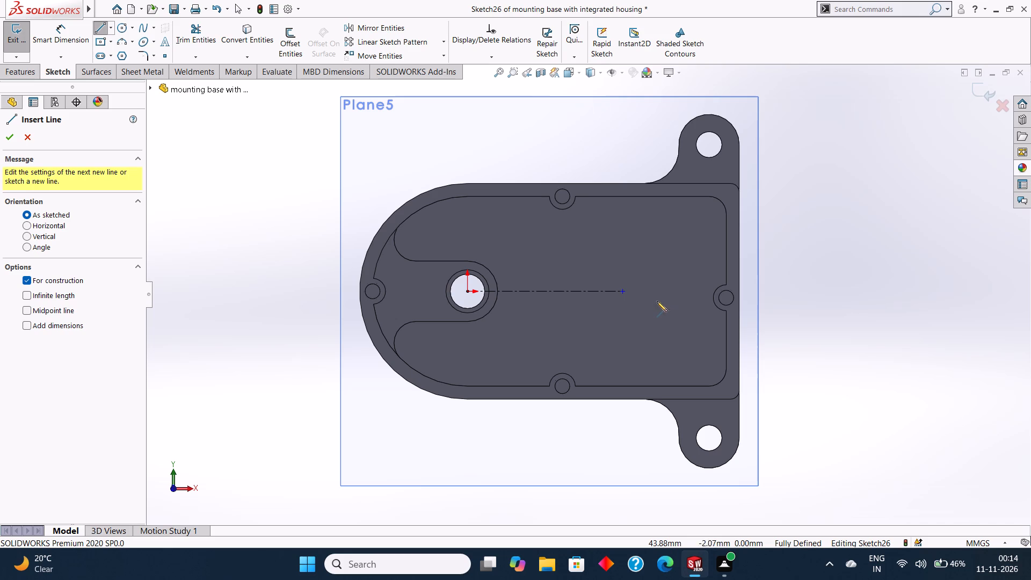
click(622, 292)
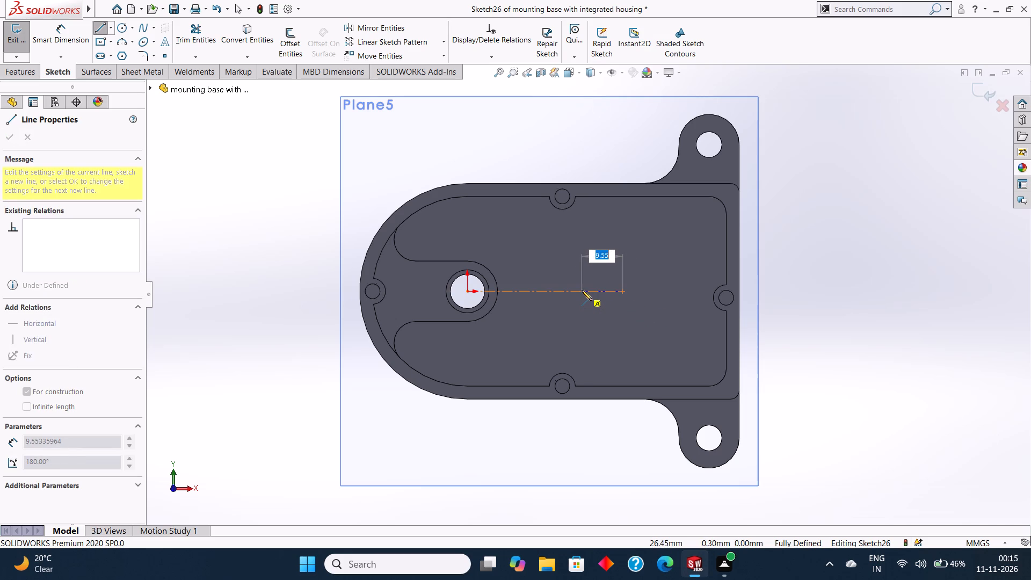
text(10.)
key(BackSpace)
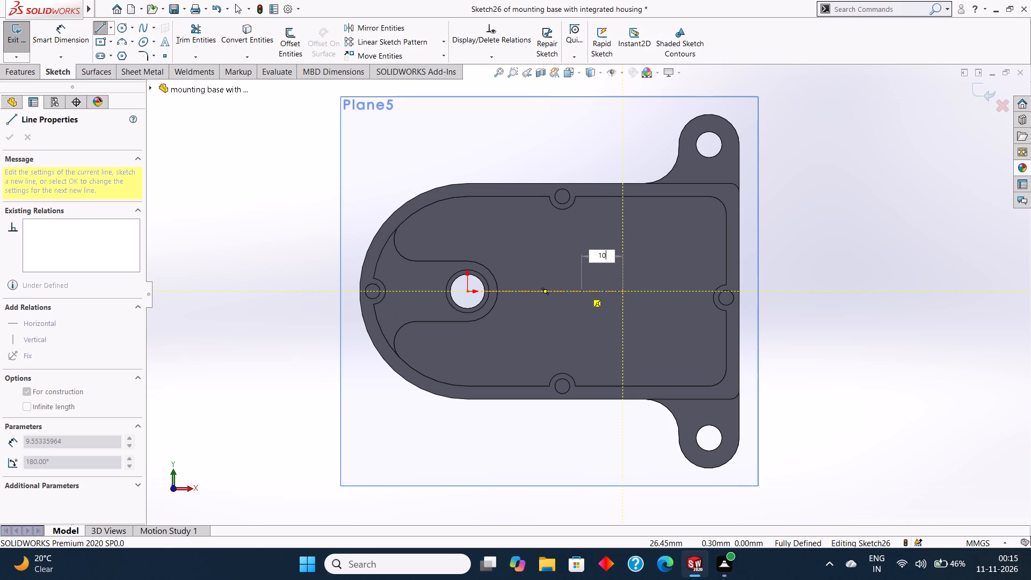
key(Return)
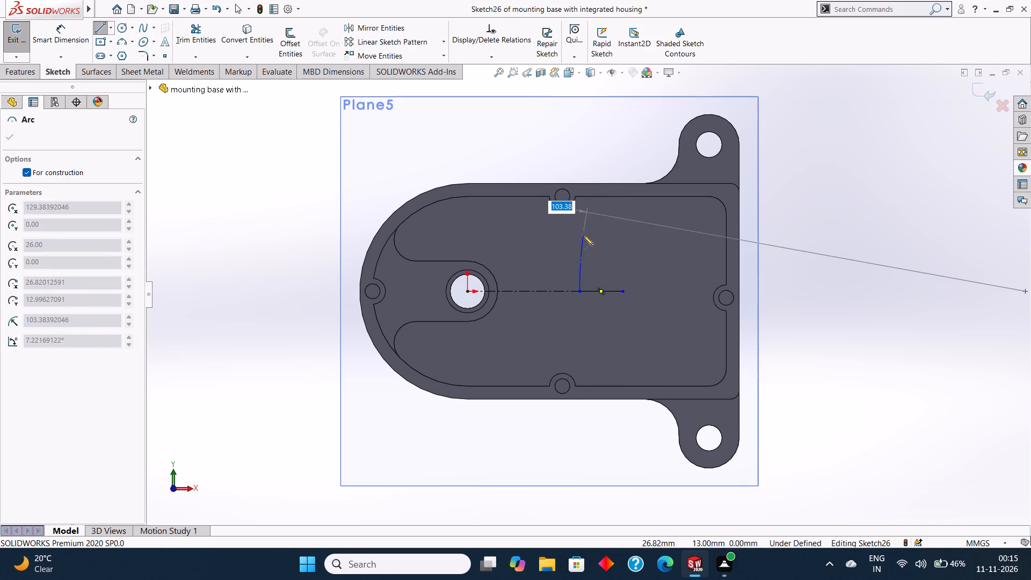
key(Escape)
key(Escape)
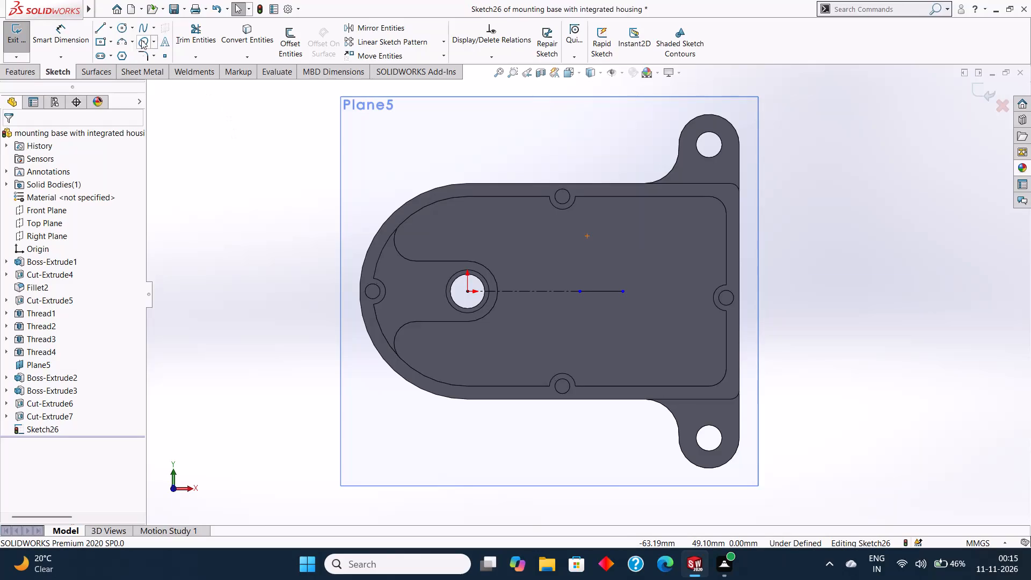
Draw a 10 mm vertical solid line upward from the inner end of the 10 mm construction line.
click(101, 25)
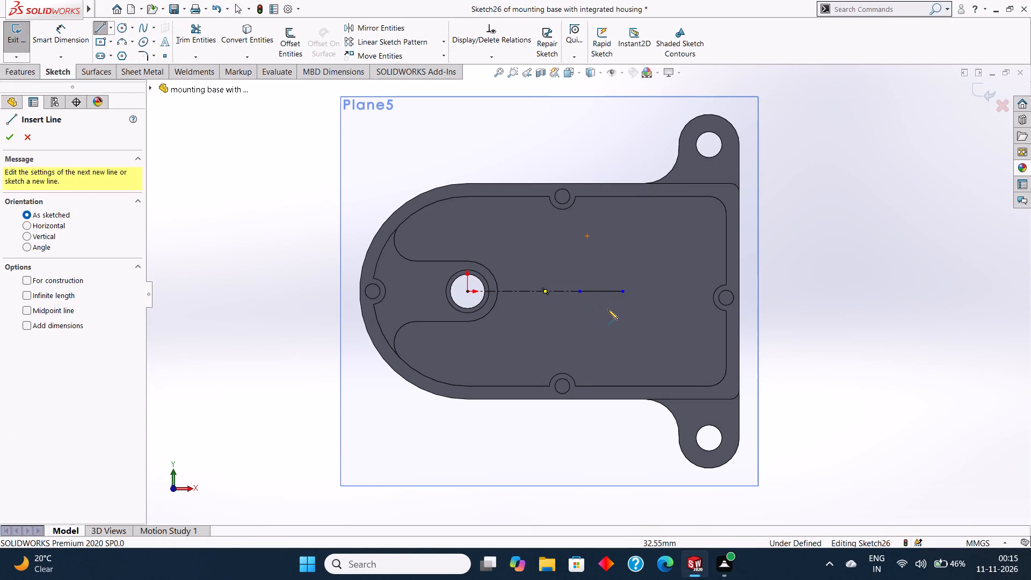
click(581, 292)
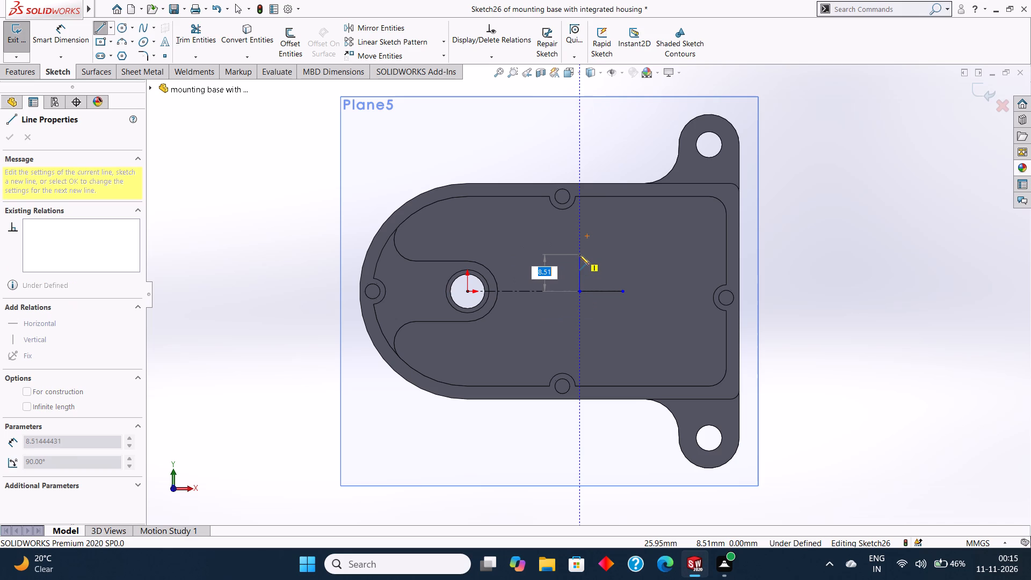
text(10)
key(Return)
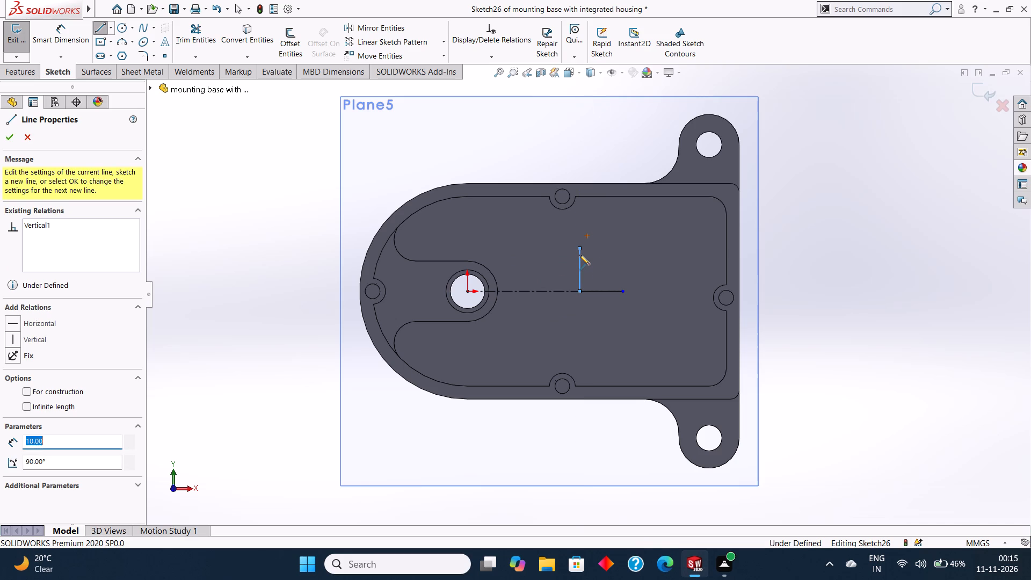
key(Escape)
key(Escape)
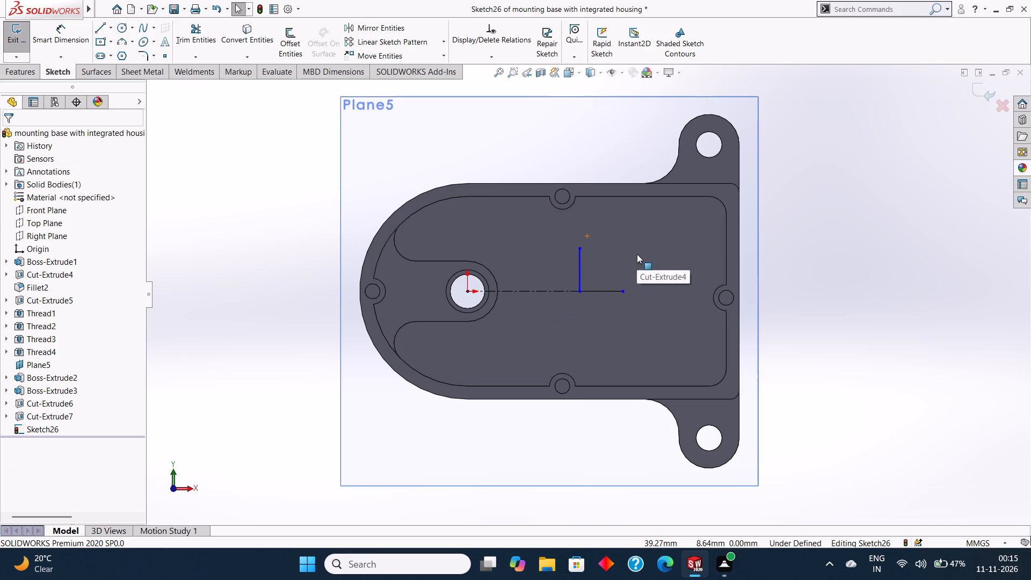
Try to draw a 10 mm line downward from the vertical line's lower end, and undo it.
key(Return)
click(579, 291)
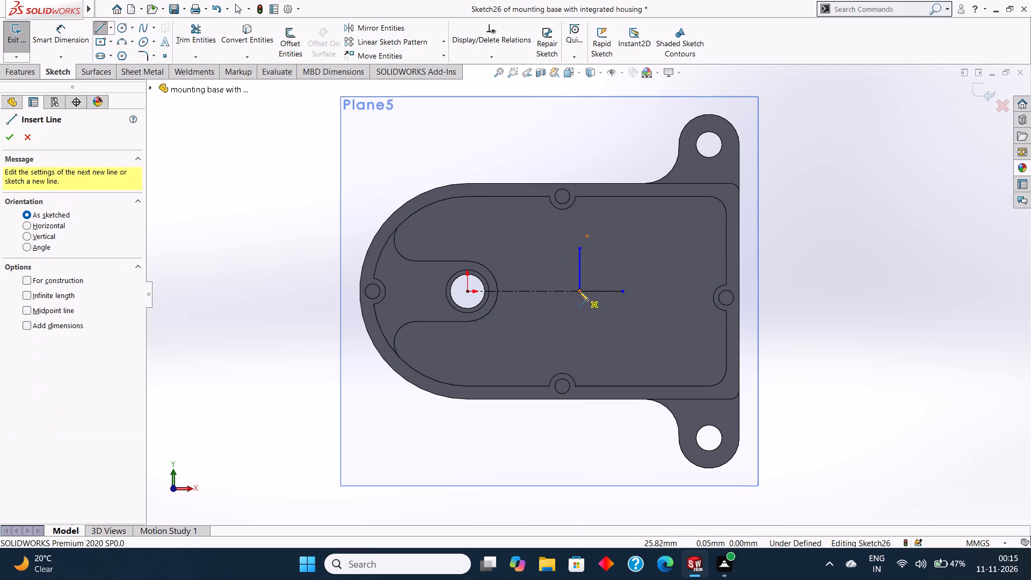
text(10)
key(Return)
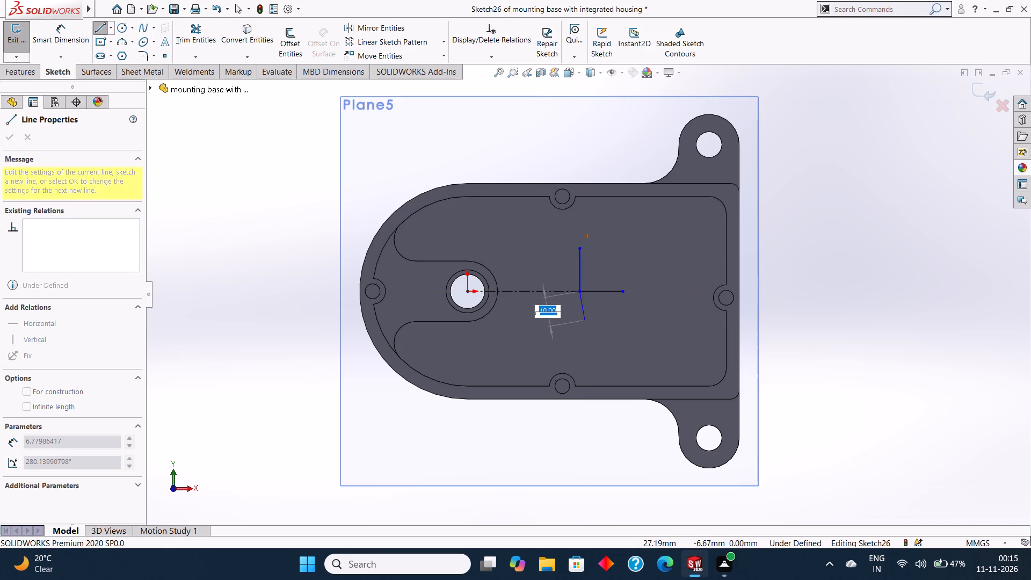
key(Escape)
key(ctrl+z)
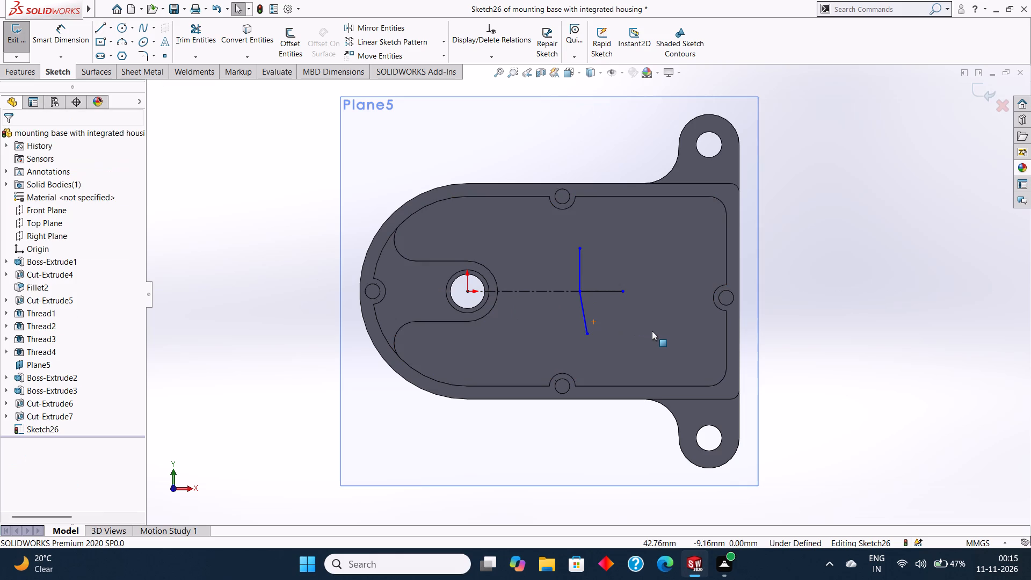
Draw a 10 mm vertical line downward from where the existing vertical line meets the centreline.
click(99, 27)
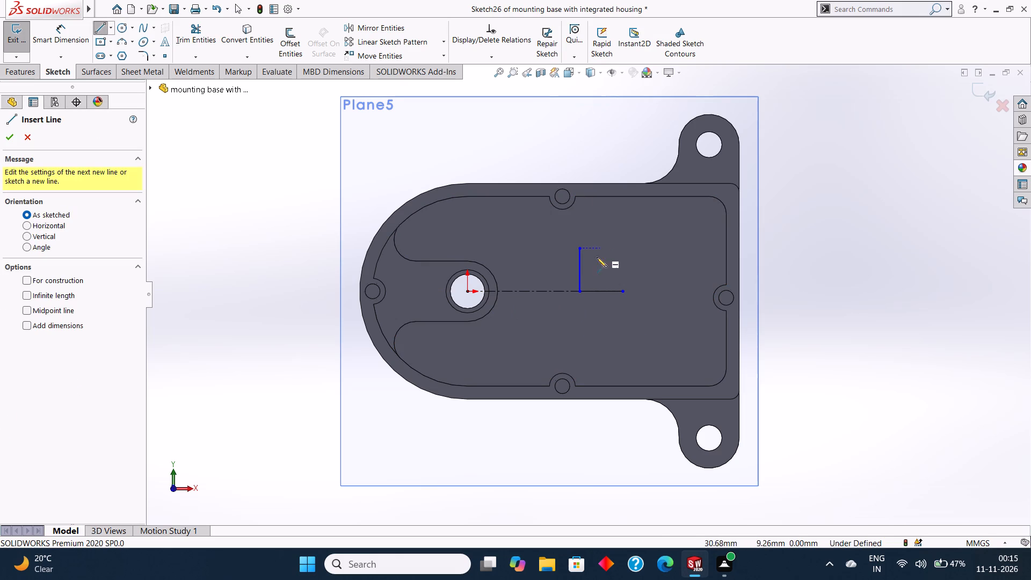
click(581, 292)
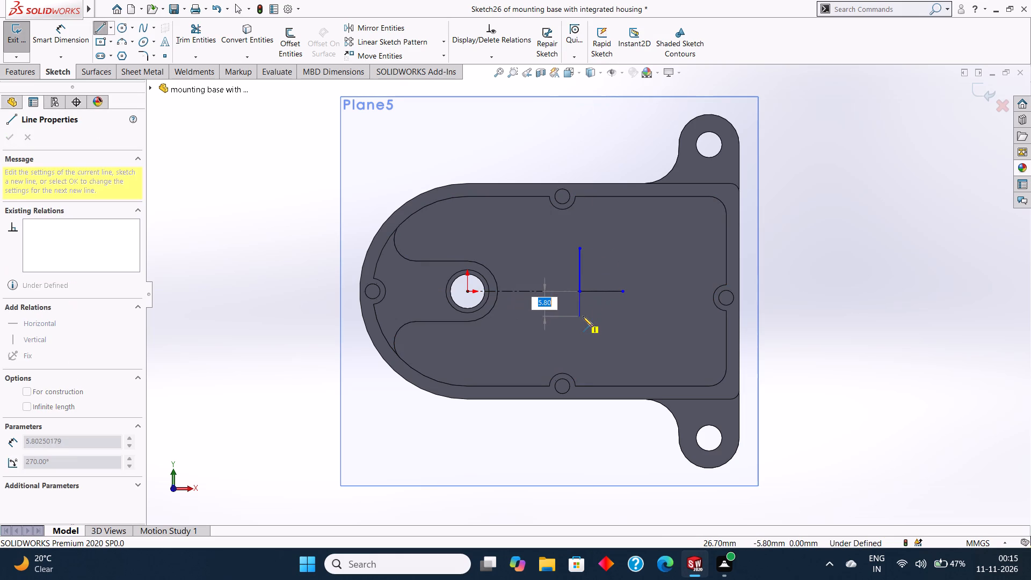
text(10)
key(Return)
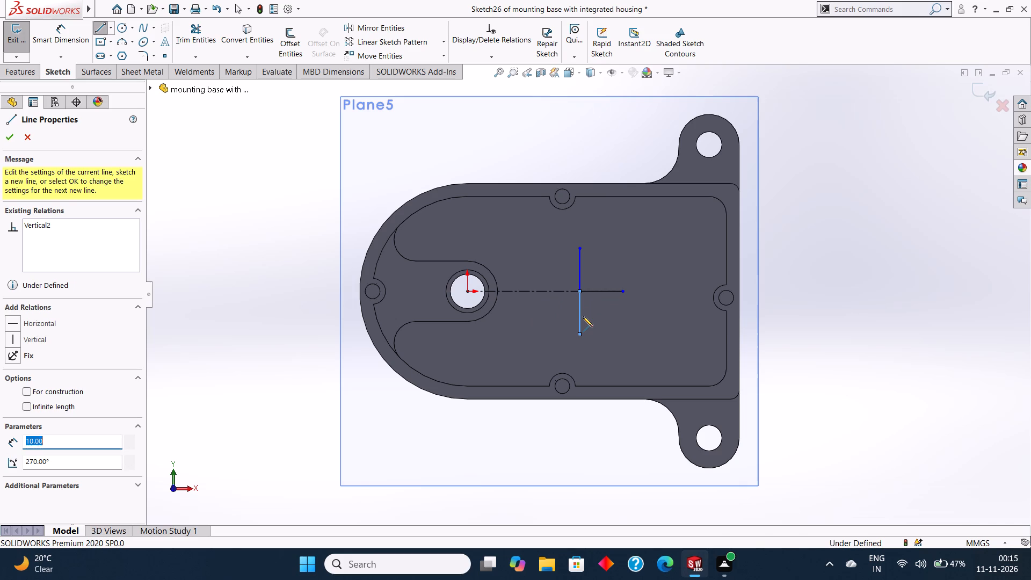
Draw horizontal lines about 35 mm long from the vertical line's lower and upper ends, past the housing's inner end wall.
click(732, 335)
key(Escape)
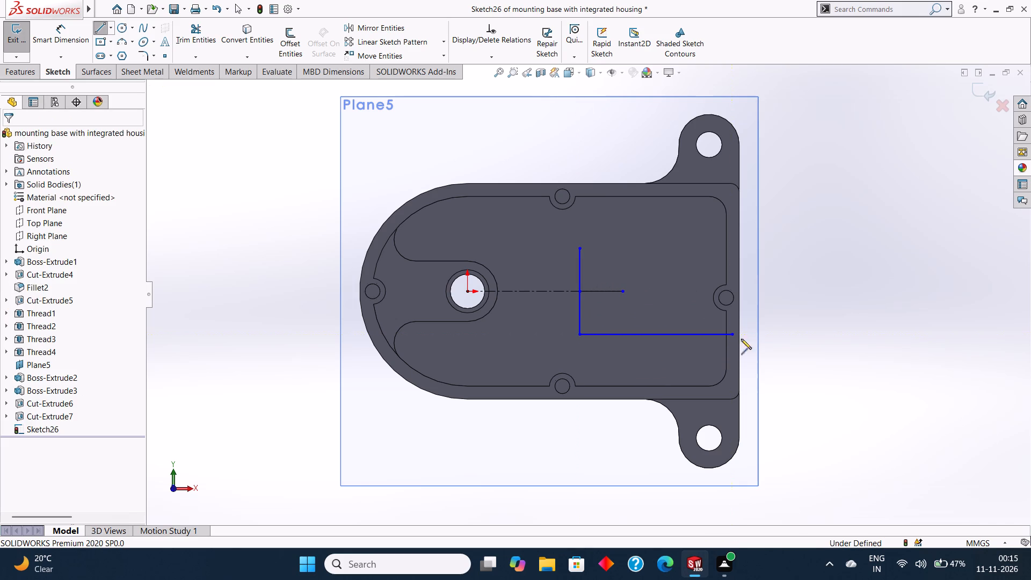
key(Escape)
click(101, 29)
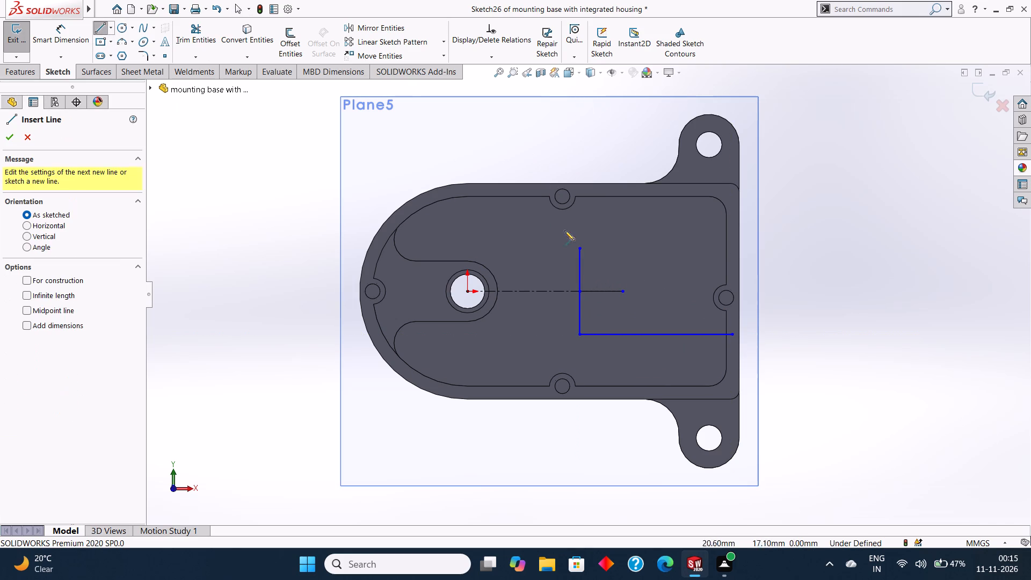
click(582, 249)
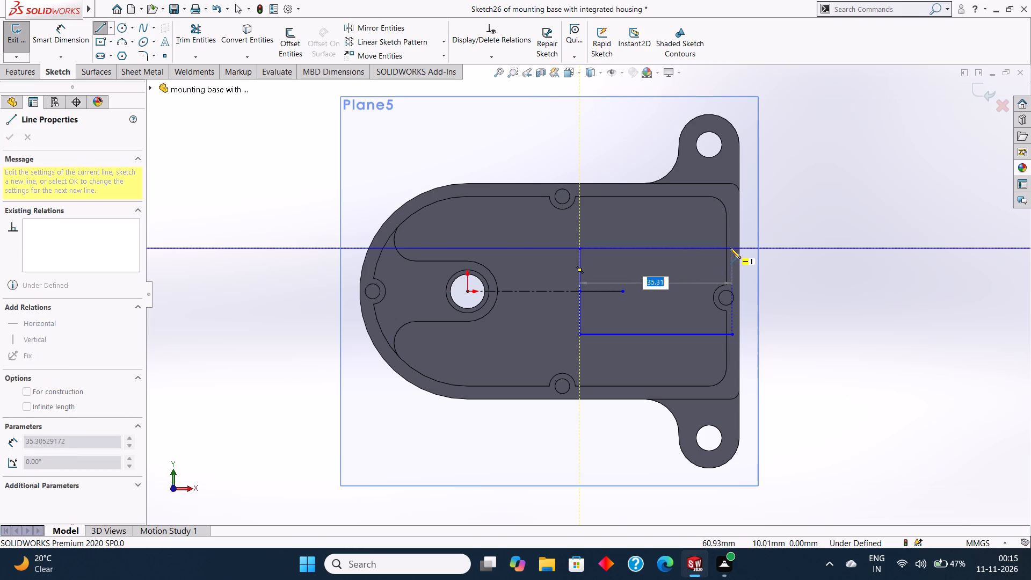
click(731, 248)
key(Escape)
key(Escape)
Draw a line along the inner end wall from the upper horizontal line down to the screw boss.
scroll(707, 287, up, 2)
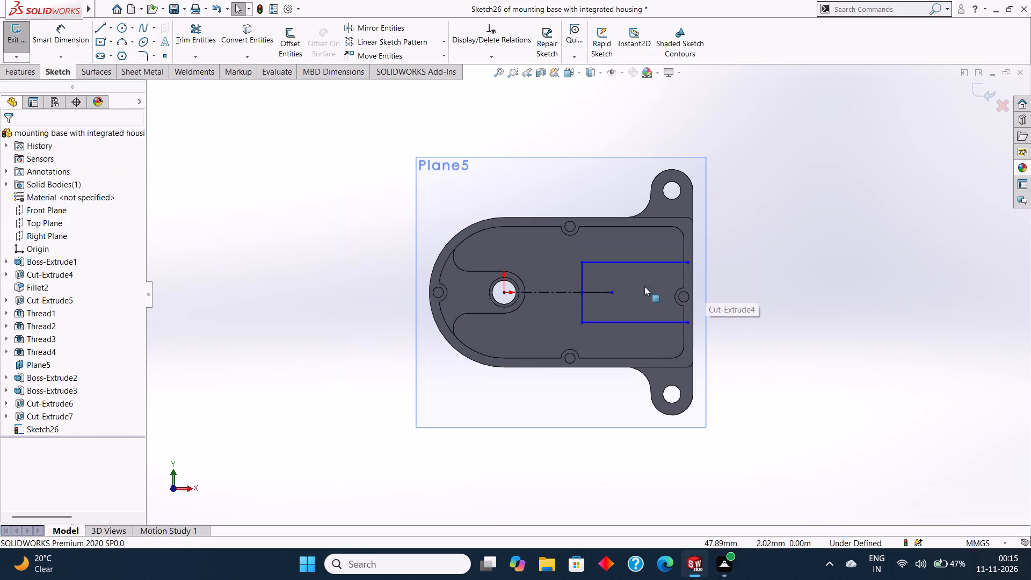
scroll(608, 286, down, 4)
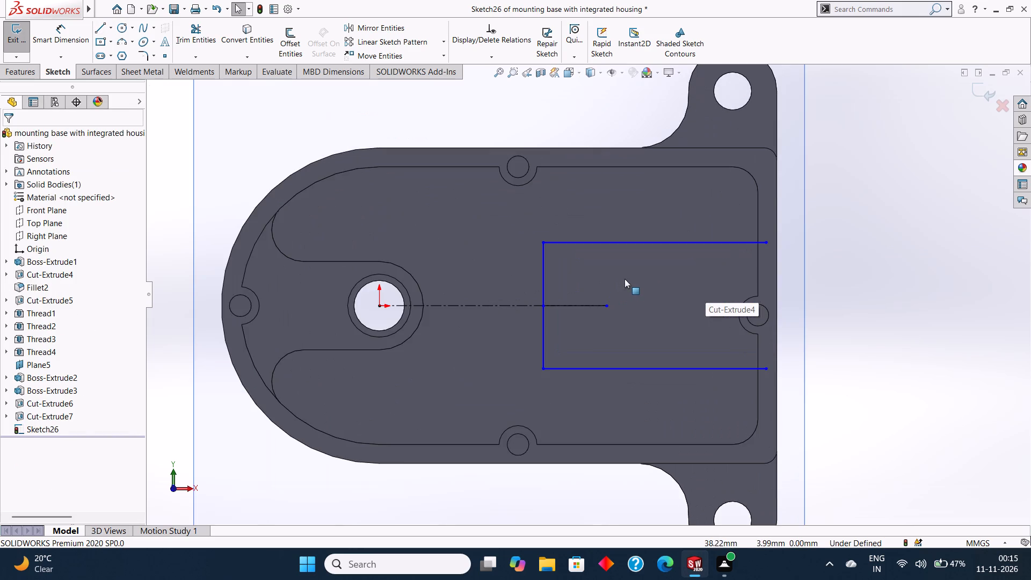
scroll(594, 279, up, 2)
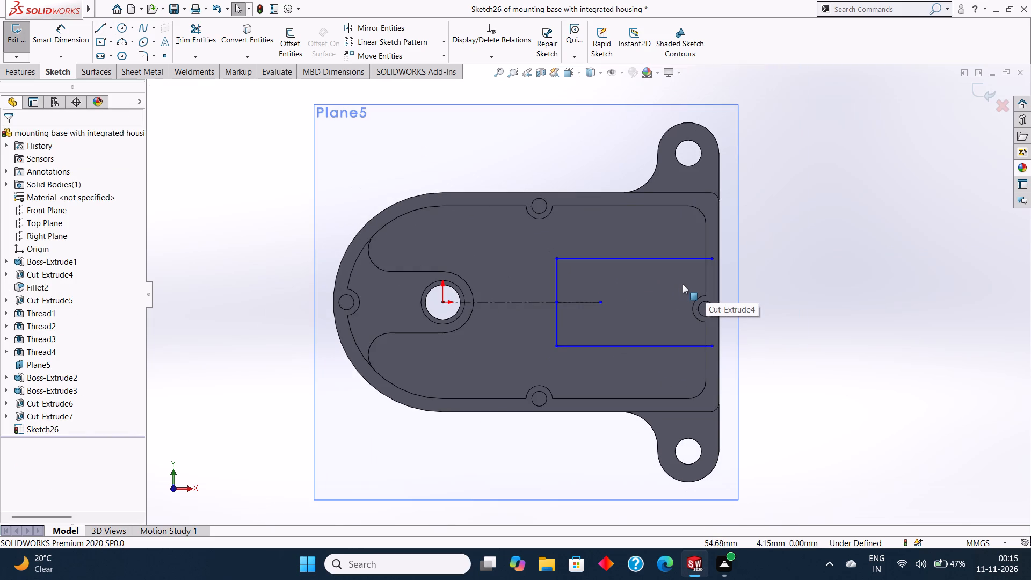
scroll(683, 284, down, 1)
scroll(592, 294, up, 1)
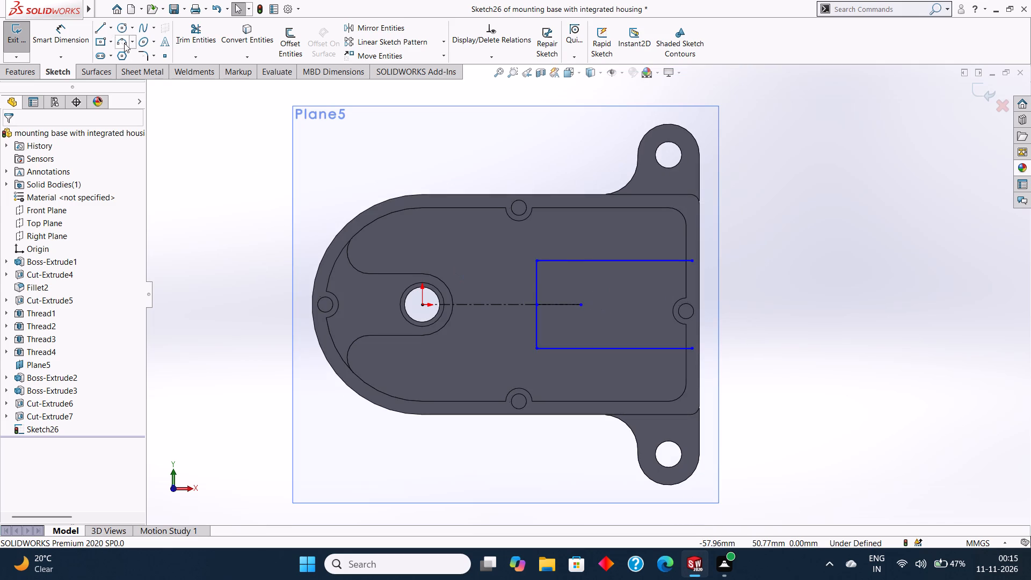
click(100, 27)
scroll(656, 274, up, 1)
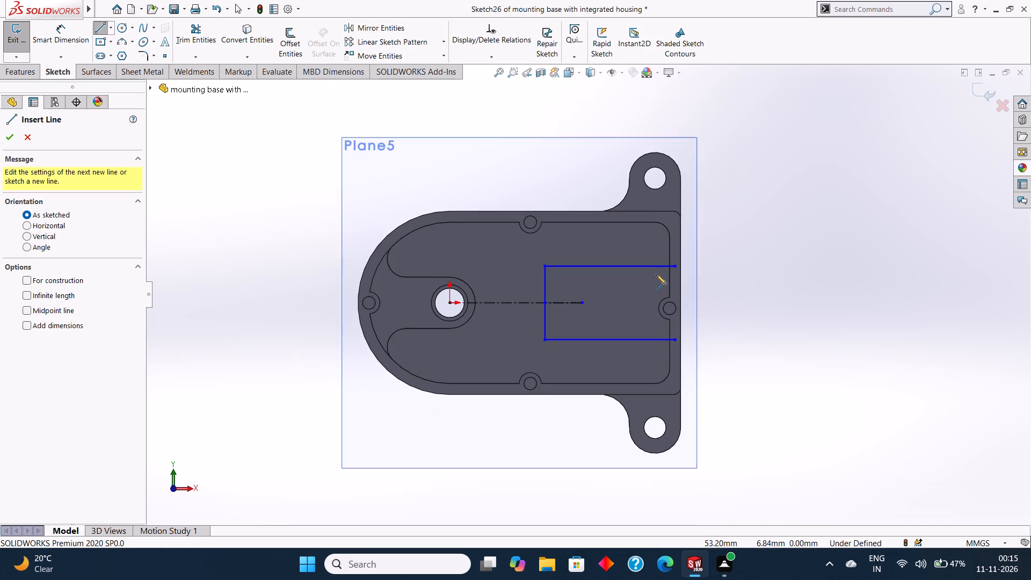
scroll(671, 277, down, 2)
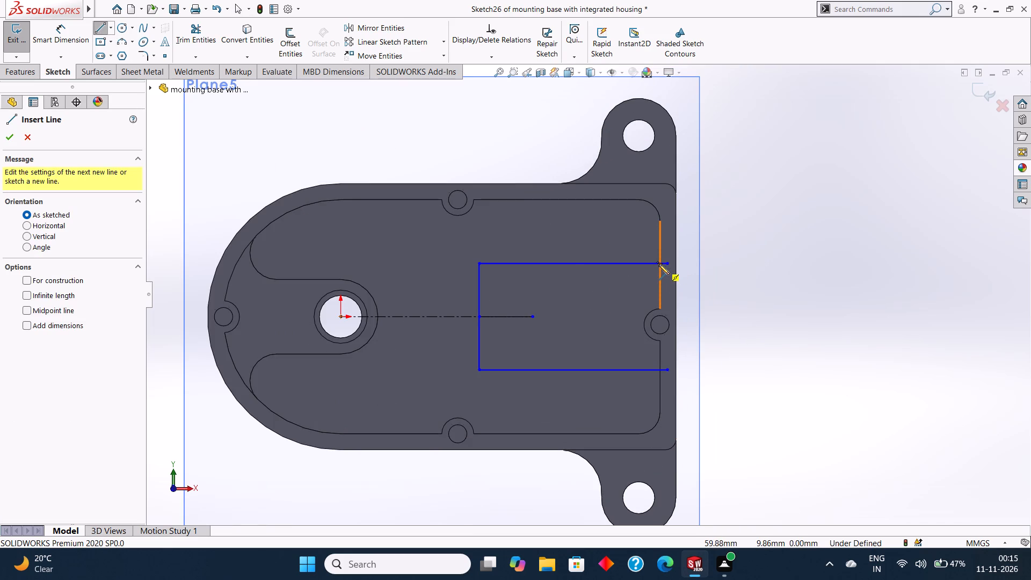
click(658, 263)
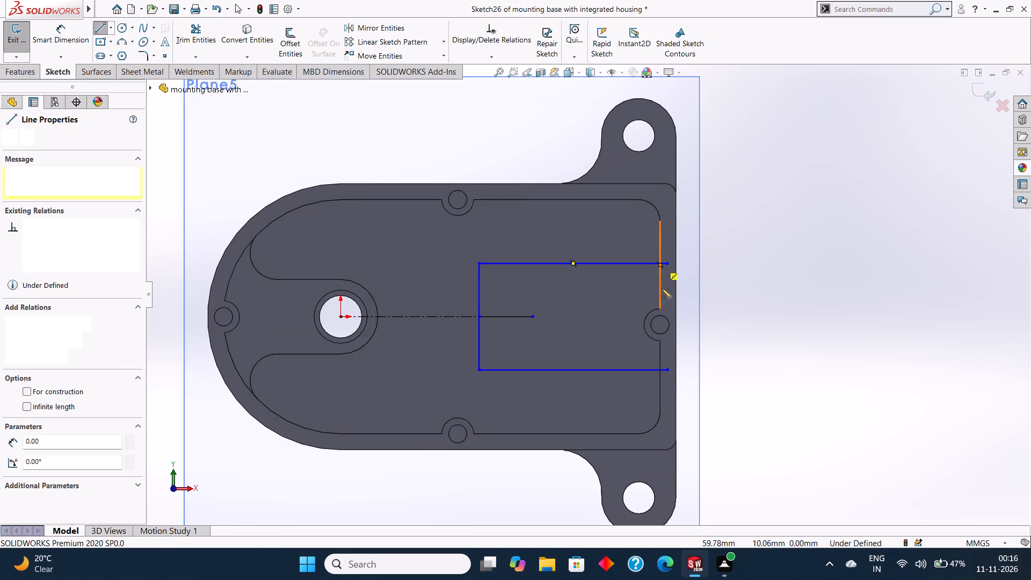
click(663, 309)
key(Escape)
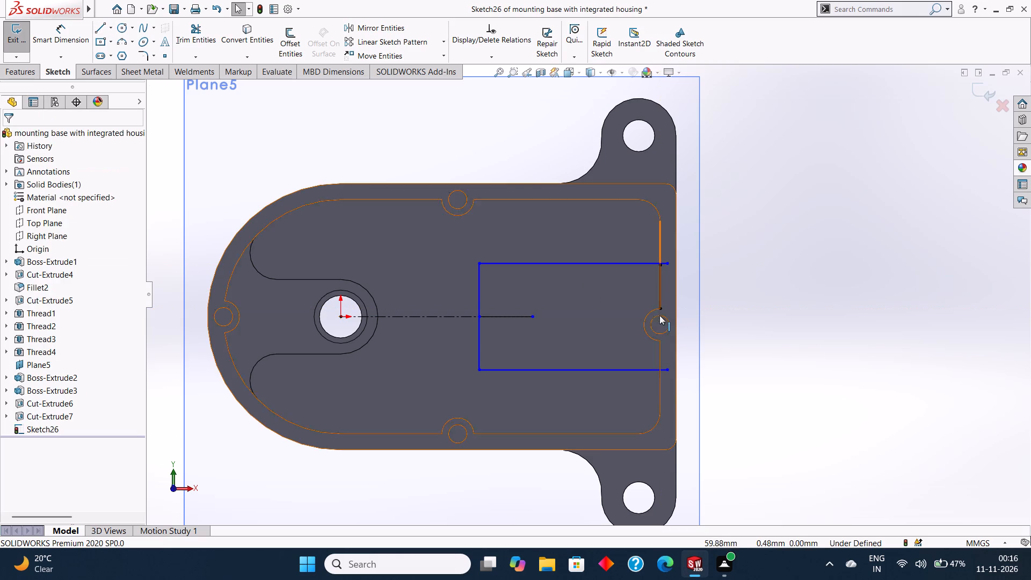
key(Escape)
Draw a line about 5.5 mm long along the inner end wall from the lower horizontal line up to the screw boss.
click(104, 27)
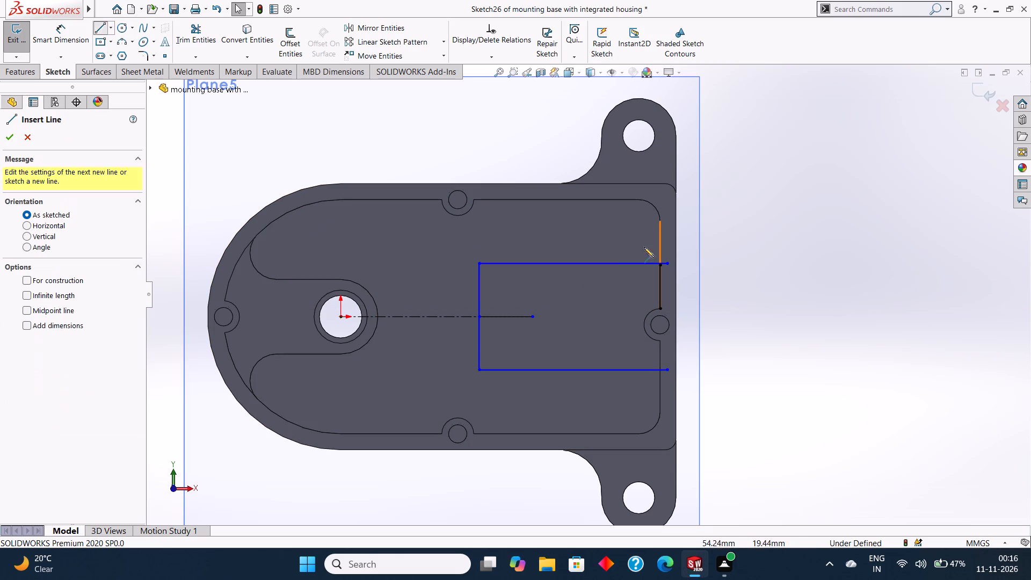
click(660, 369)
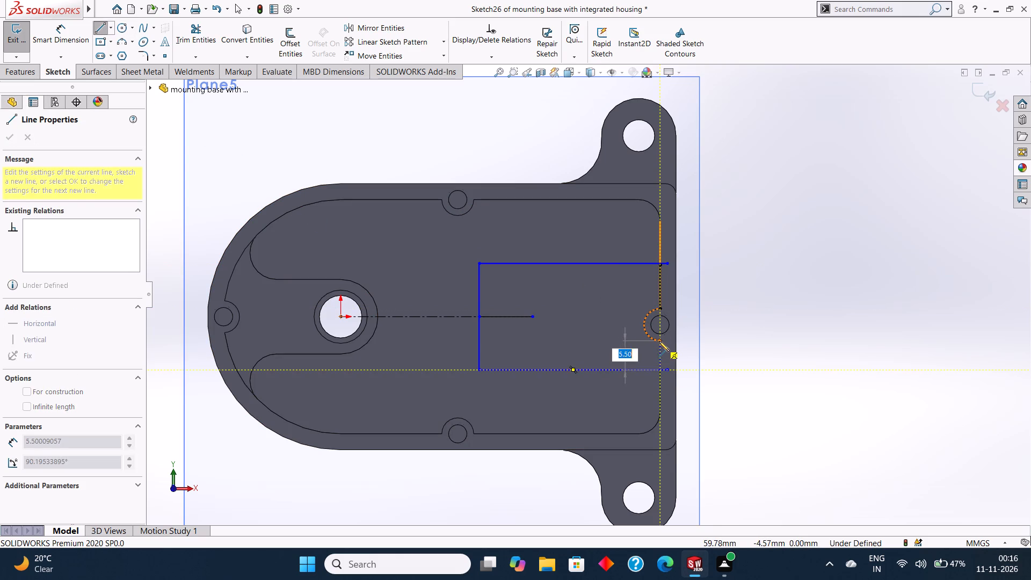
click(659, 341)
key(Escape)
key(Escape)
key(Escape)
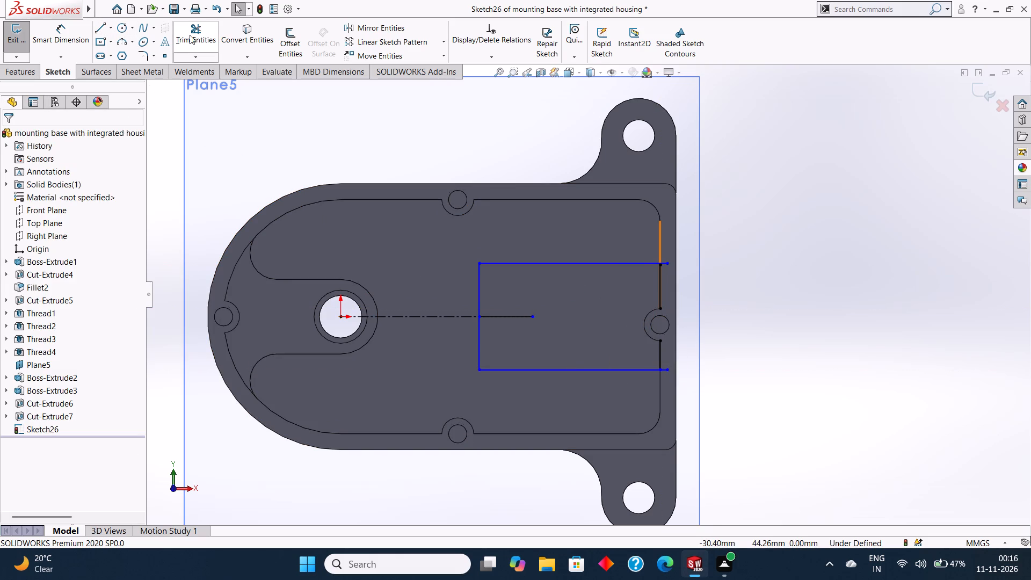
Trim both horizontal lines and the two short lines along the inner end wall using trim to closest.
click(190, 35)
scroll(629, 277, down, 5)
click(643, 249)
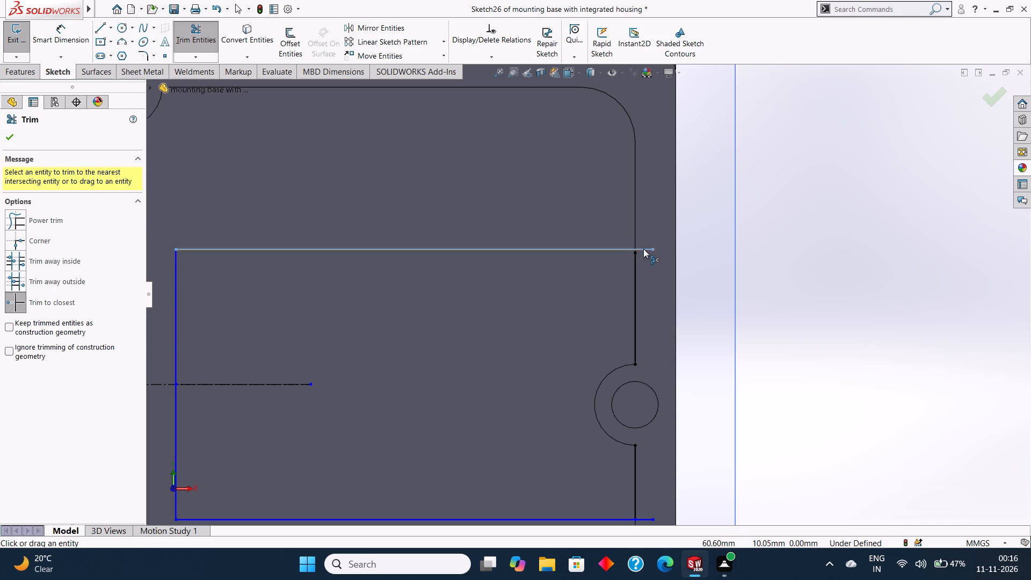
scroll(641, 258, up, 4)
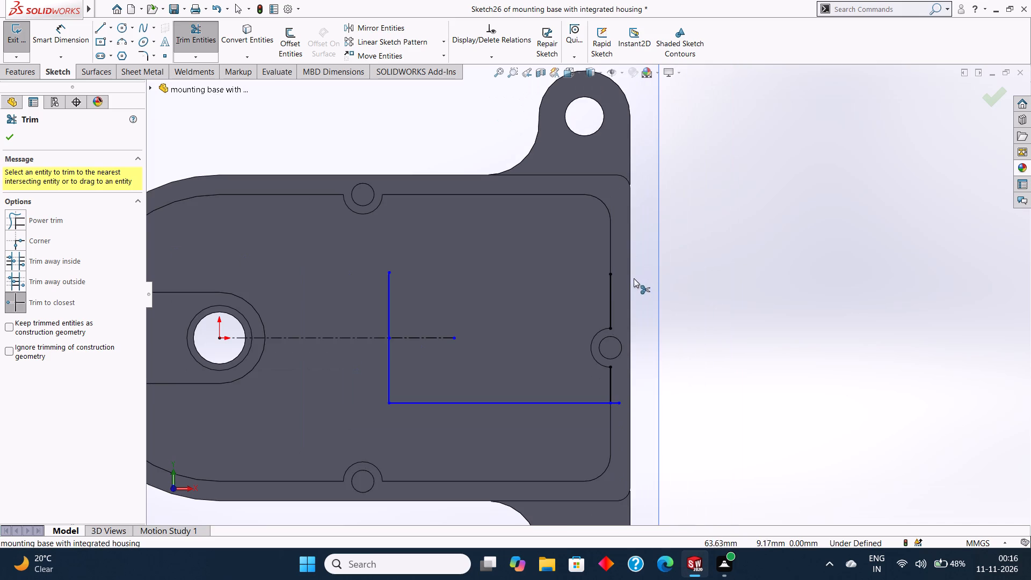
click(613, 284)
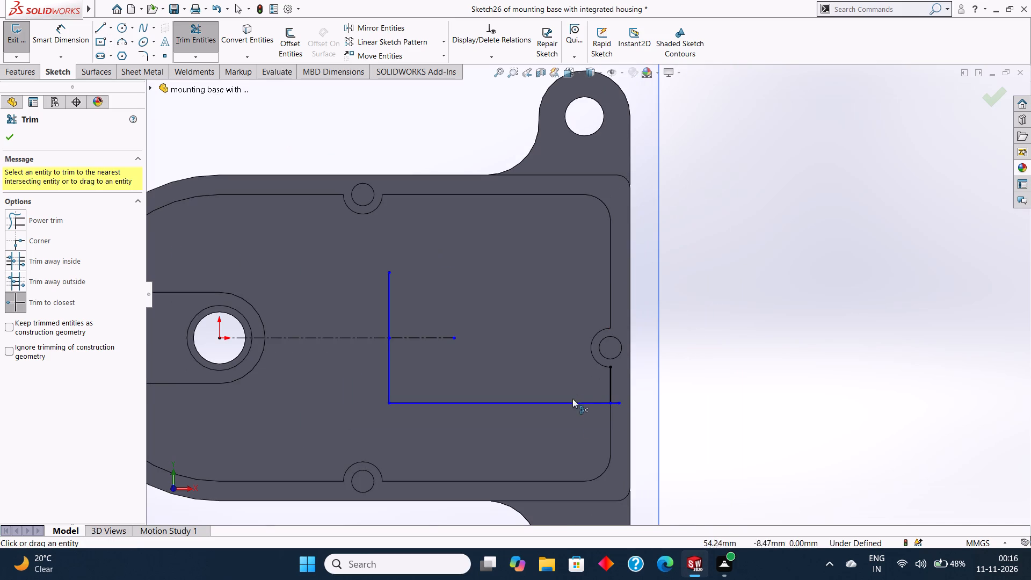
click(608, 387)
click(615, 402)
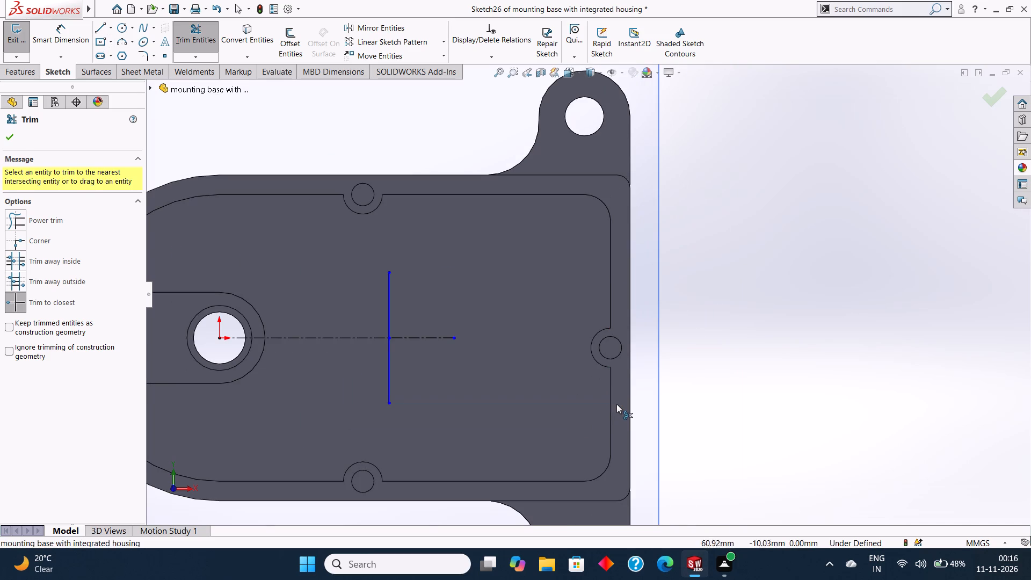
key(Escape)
Draw a vertical line along the inner end wall, spanning from one corner fillet's end to the other.
click(105, 26)
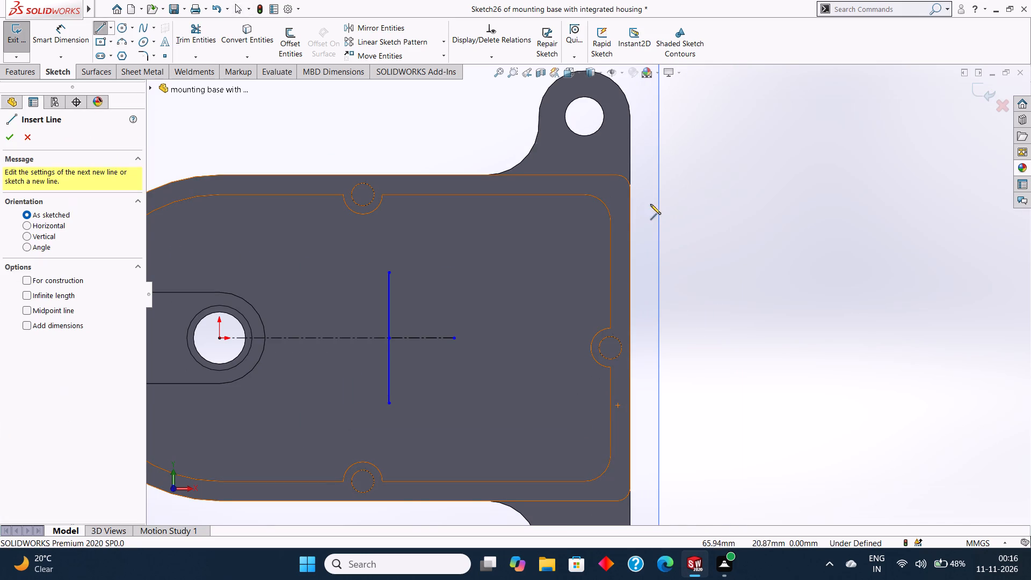
click(611, 220)
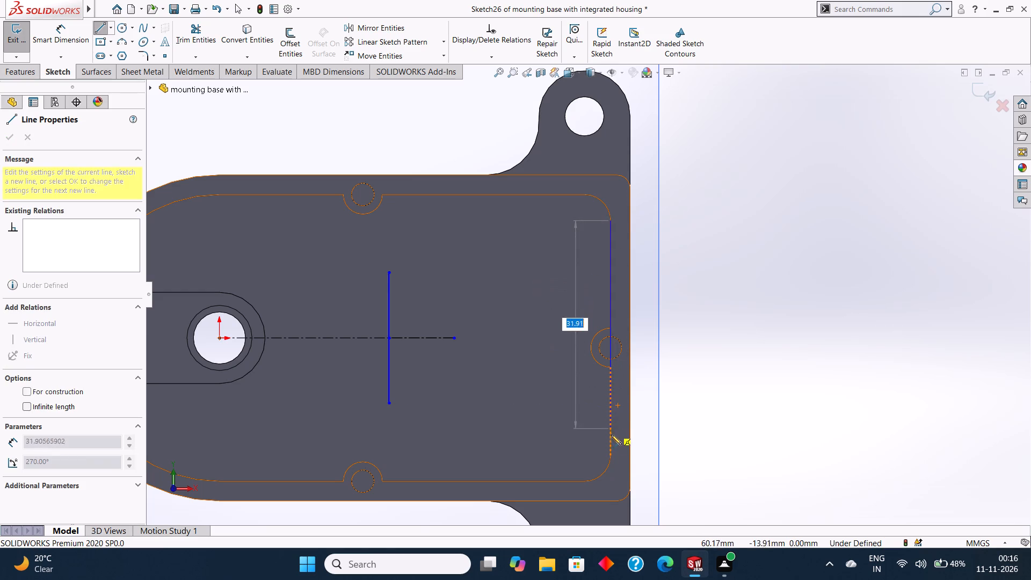
click(611, 456)
key(Escape)
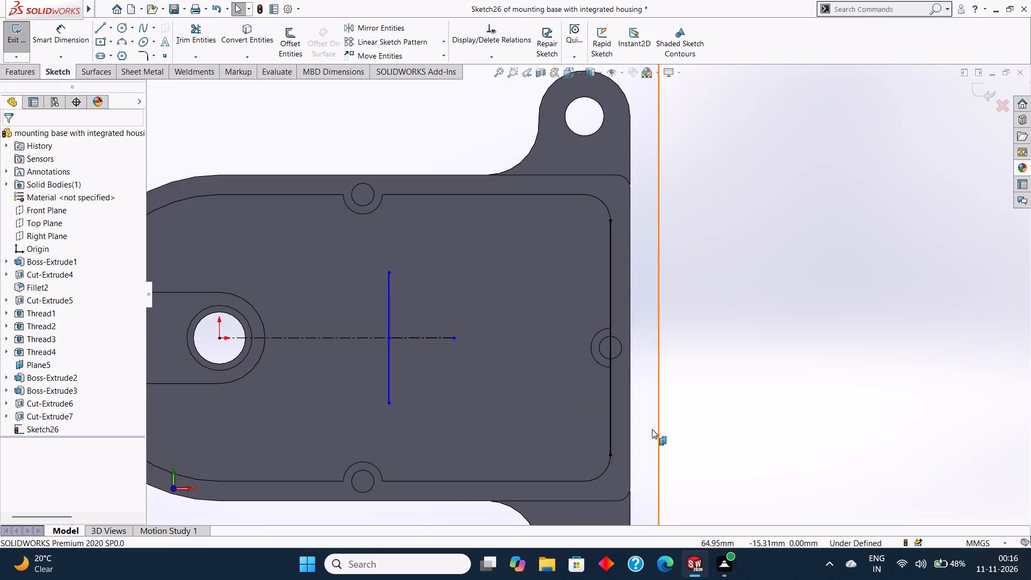
key(Escape)
Draw horizontal lines about 35 mm long from the 20 mm vertical line's upper and lower ends, crossing the inner end wall line.
scroll(730, 392, up, 2)
click(100, 25)
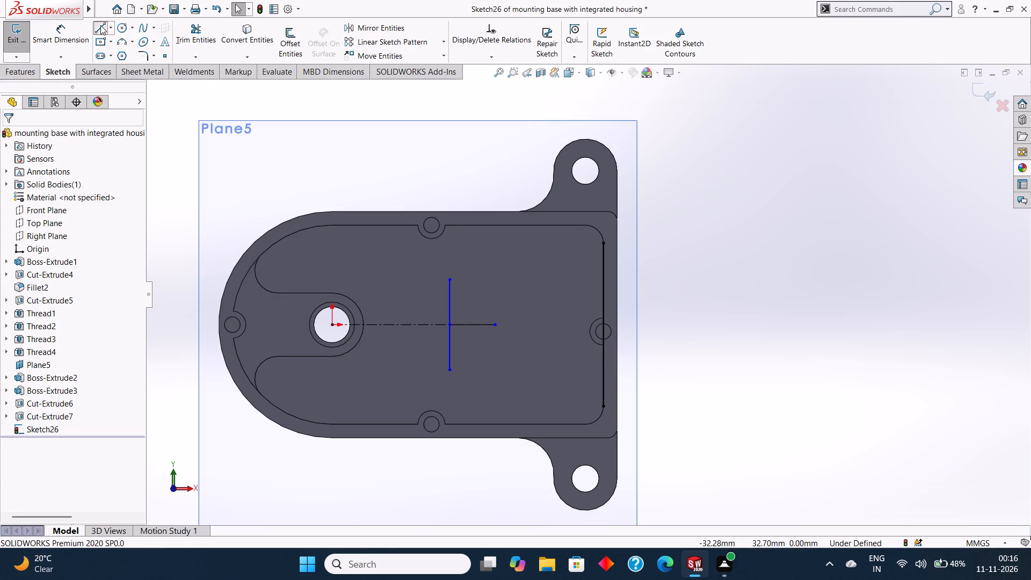
click(452, 279)
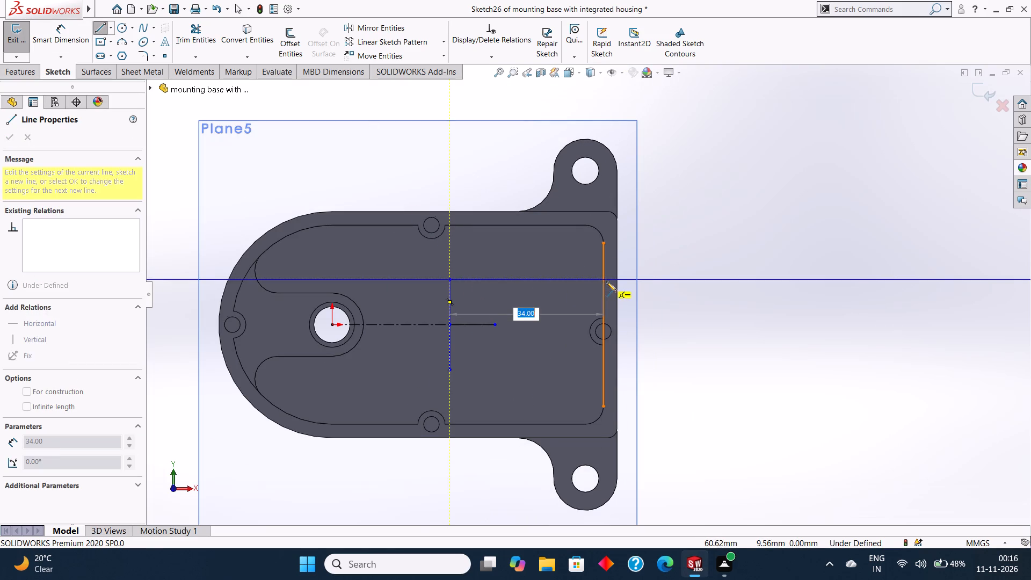
click(610, 281)
key(Escape)
key(Escape)
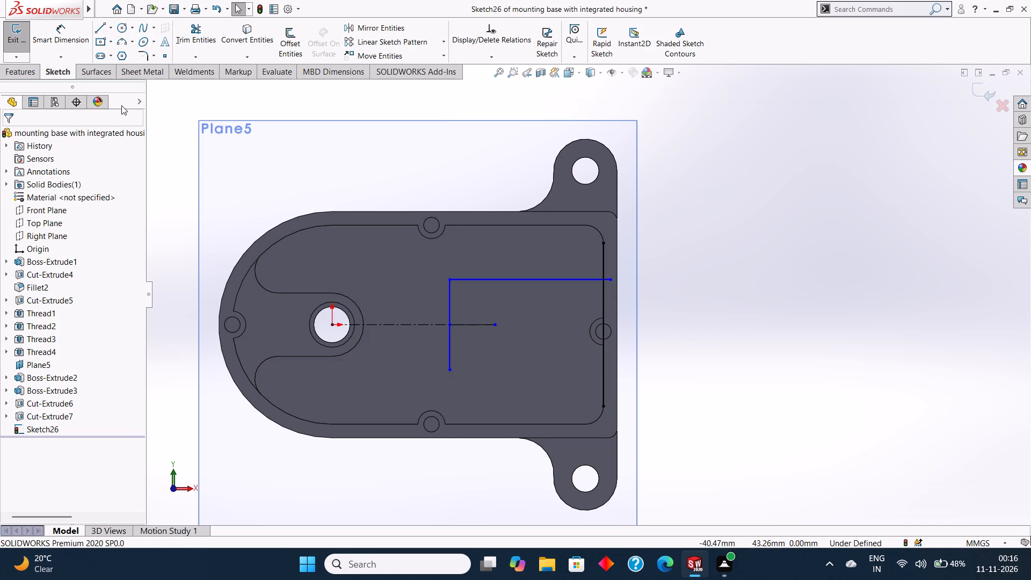
click(104, 25)
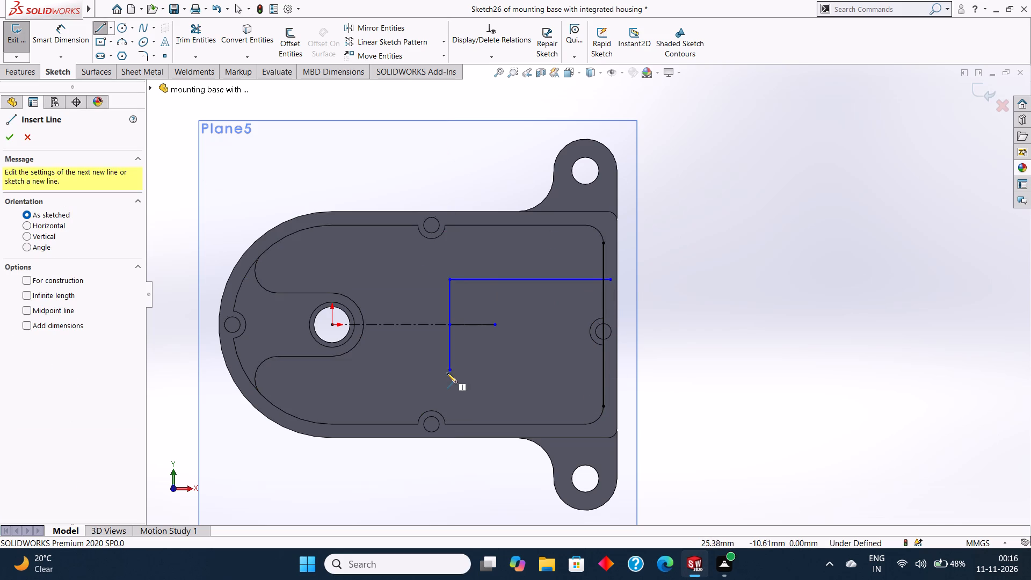
click(448, 372)
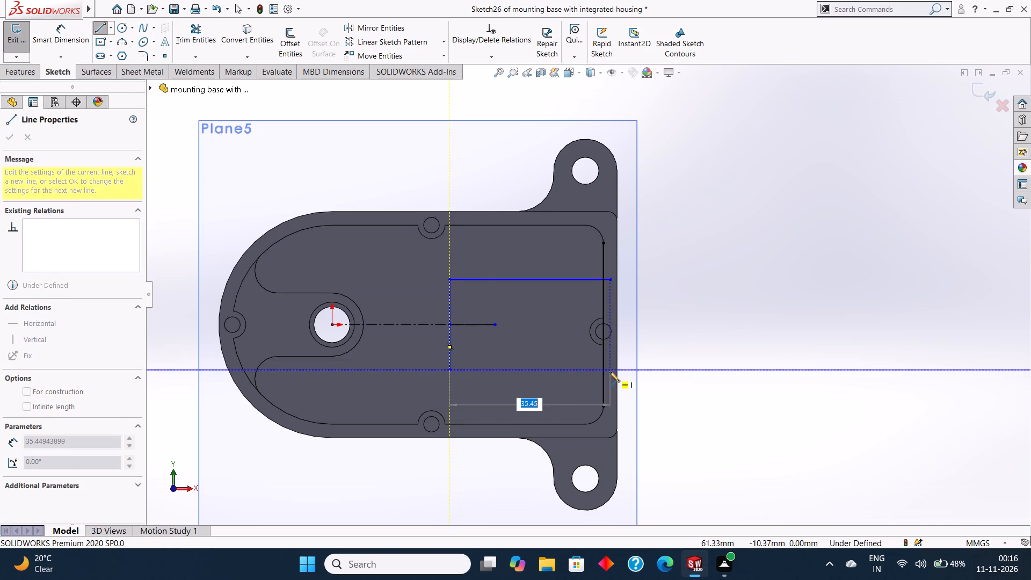
click(609, 372)
key(Escape)
key(Escape)
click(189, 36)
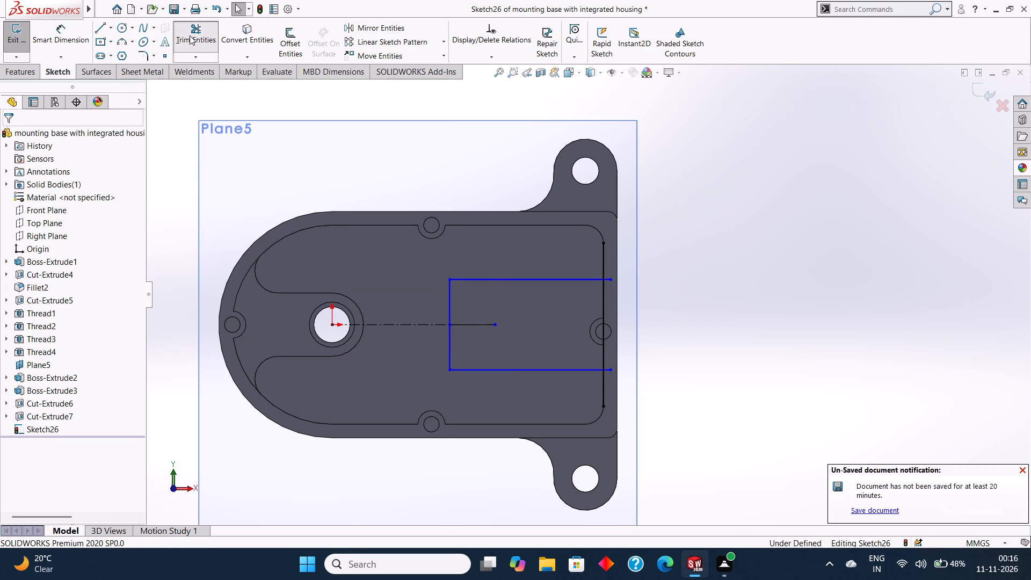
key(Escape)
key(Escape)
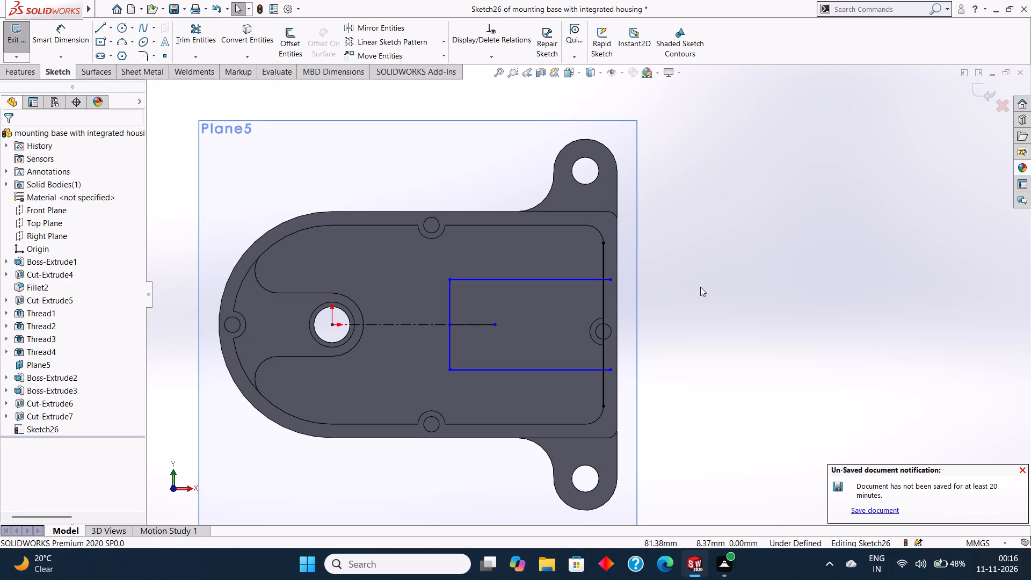
Save the part.
key(ctrl+s)
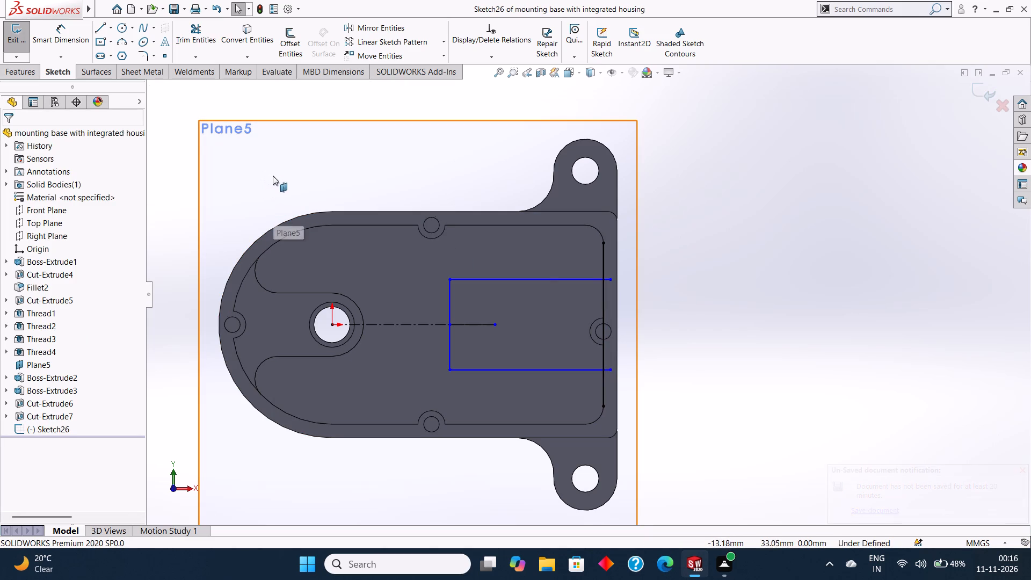
key(ctrl+s)
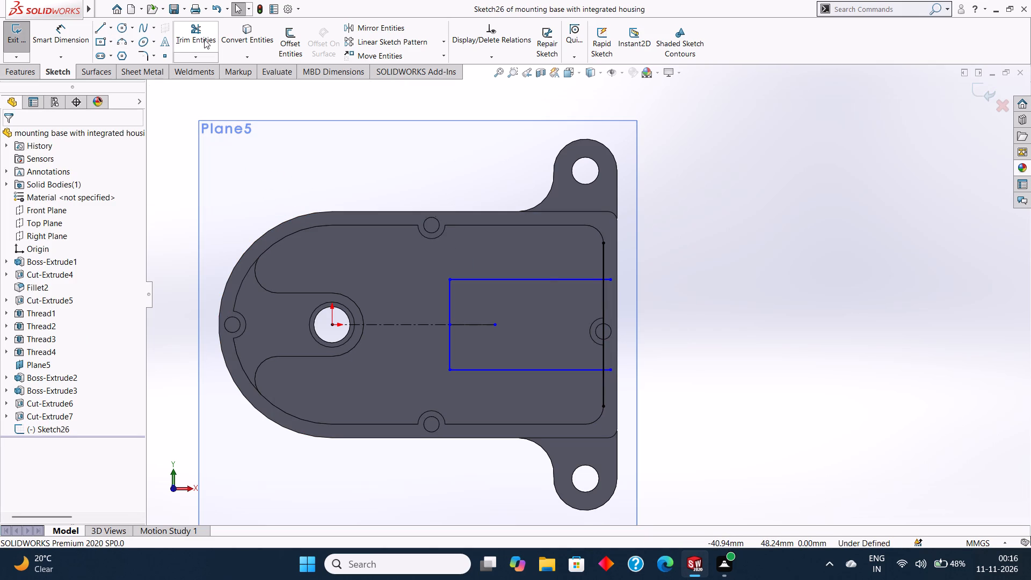
Trim the overhanging ends of both horizontal lines back to the inner end wall line.
click(204, 39)
scroll(610, 282, down, 4)
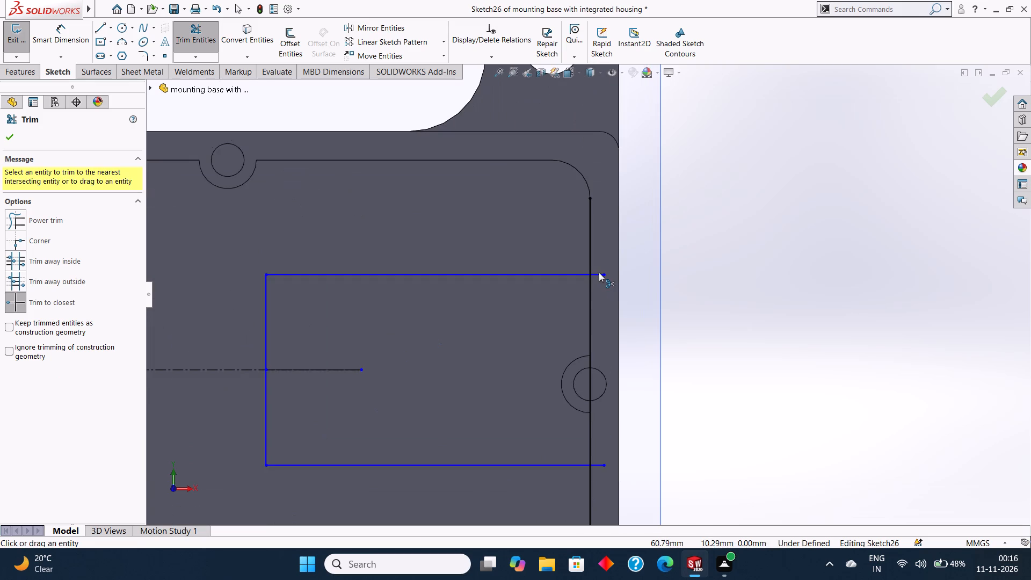
click(599, 272)
click(602, 466)
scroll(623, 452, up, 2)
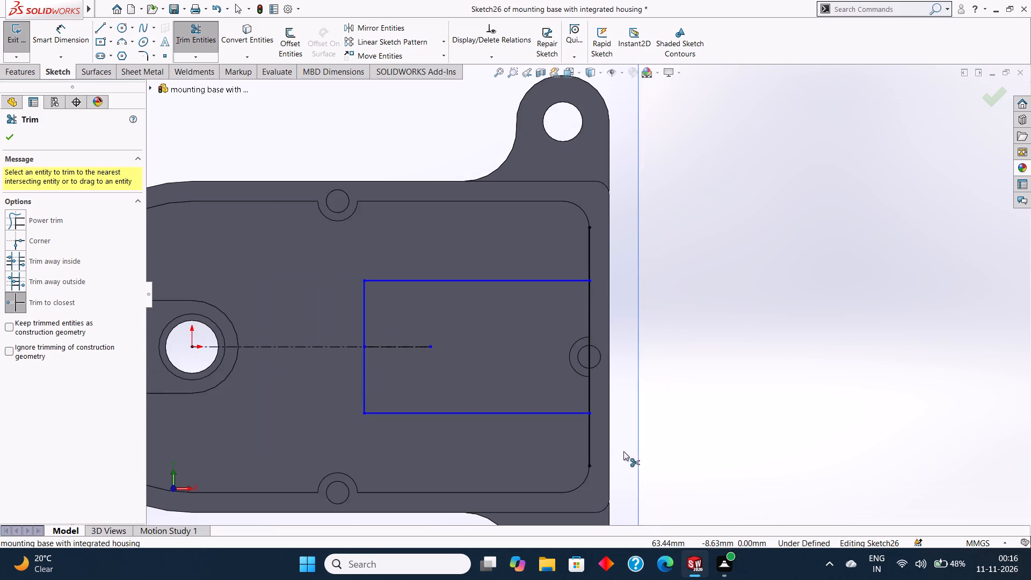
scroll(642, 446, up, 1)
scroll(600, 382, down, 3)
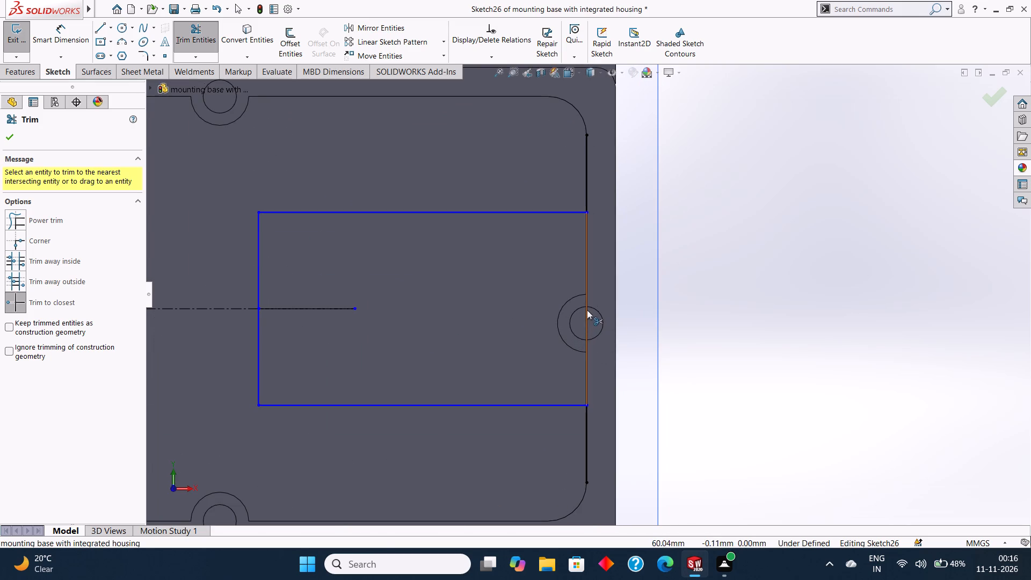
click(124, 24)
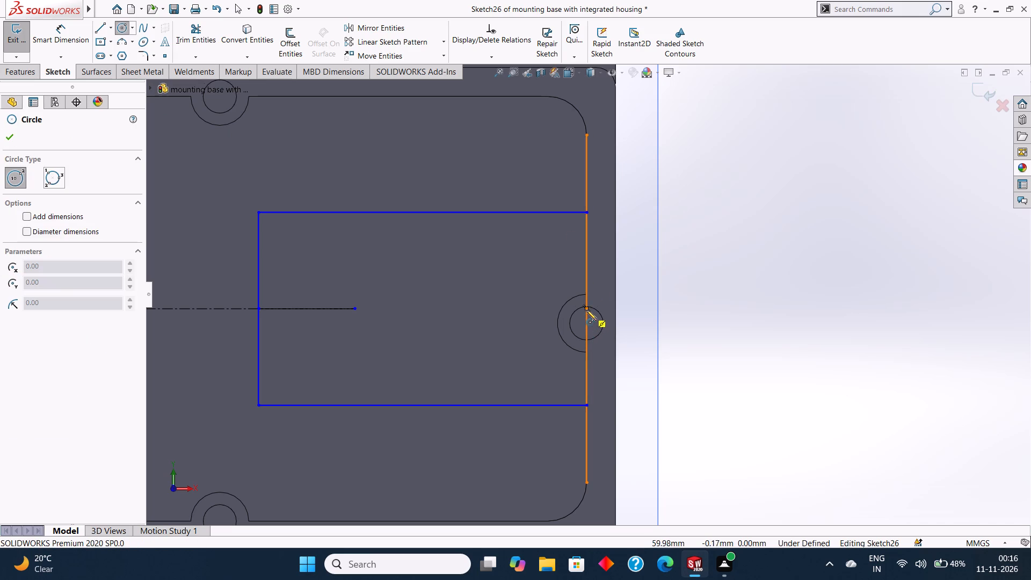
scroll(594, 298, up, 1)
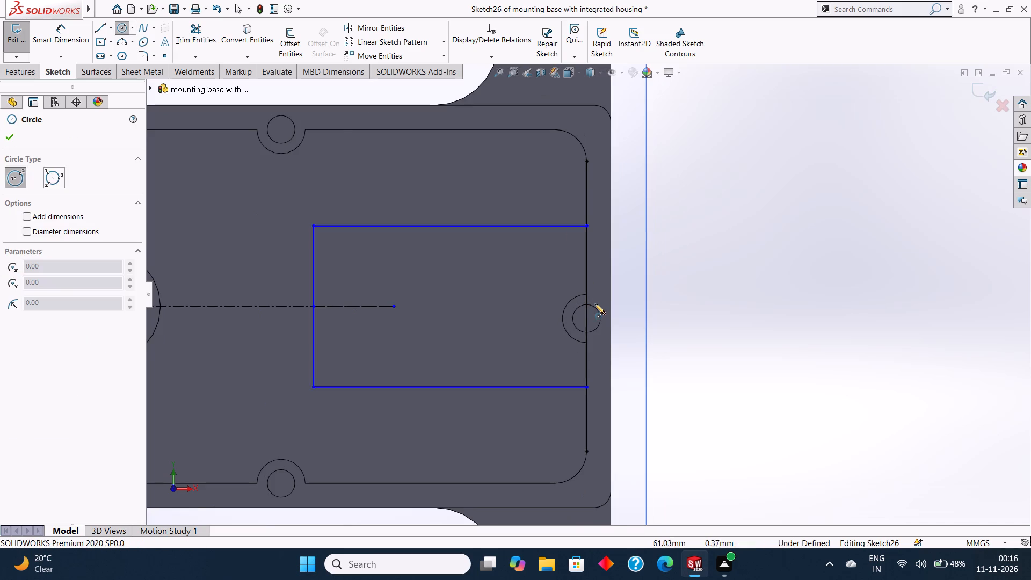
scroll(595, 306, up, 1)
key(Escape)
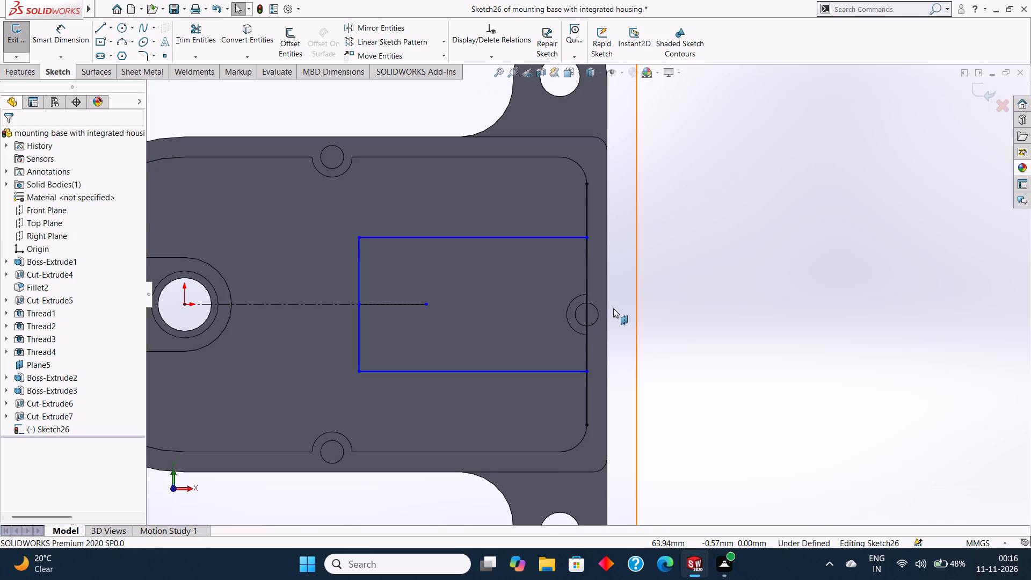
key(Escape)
Trim away the inner end wall line's middle segment between the two horizontal lines.
click(186, 37)
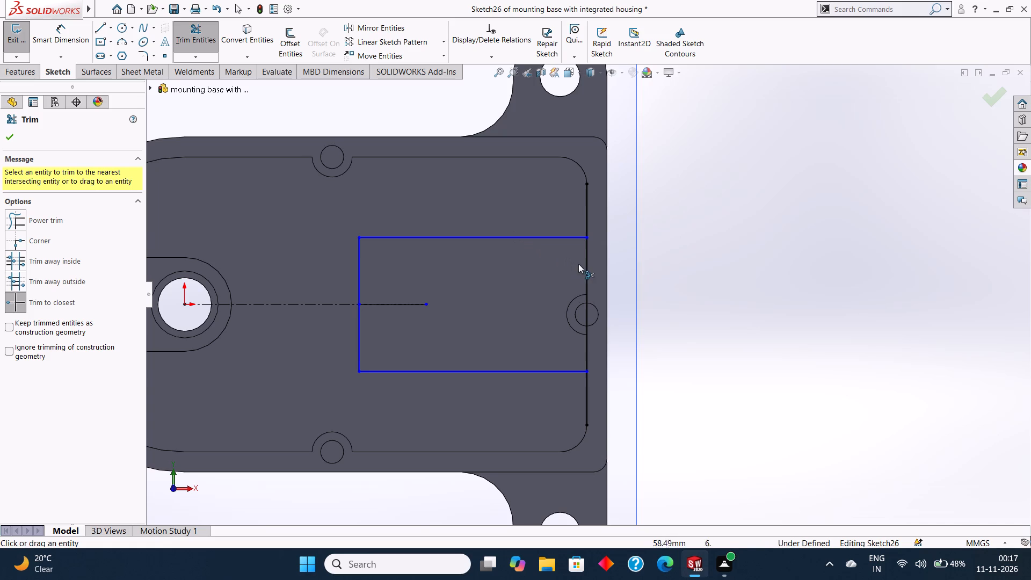
click(588, 268)
key(Escape)
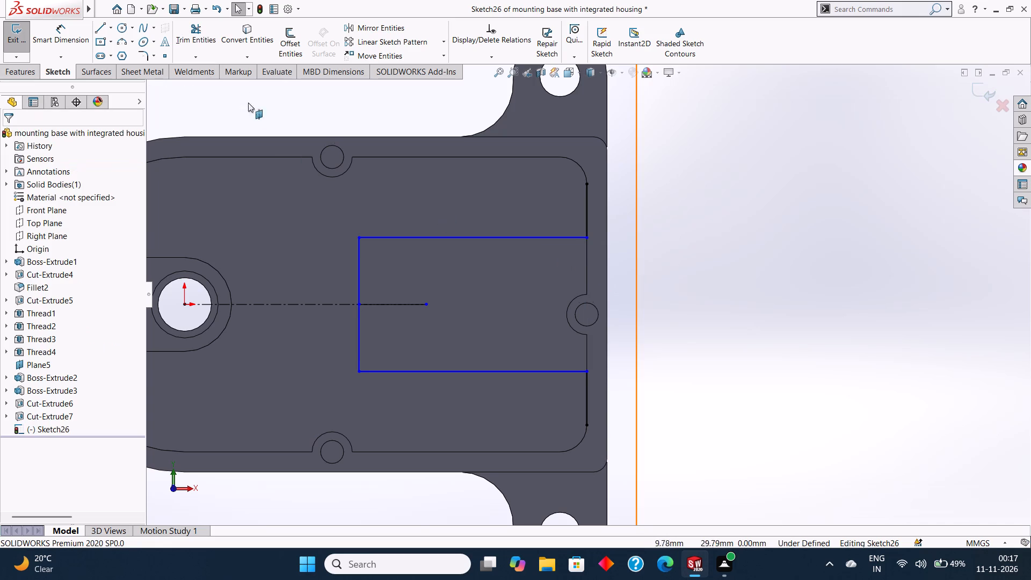
Draw a circle of radius 3 mm centred on the hole of the end wall's screw boss.
click(124, 28)
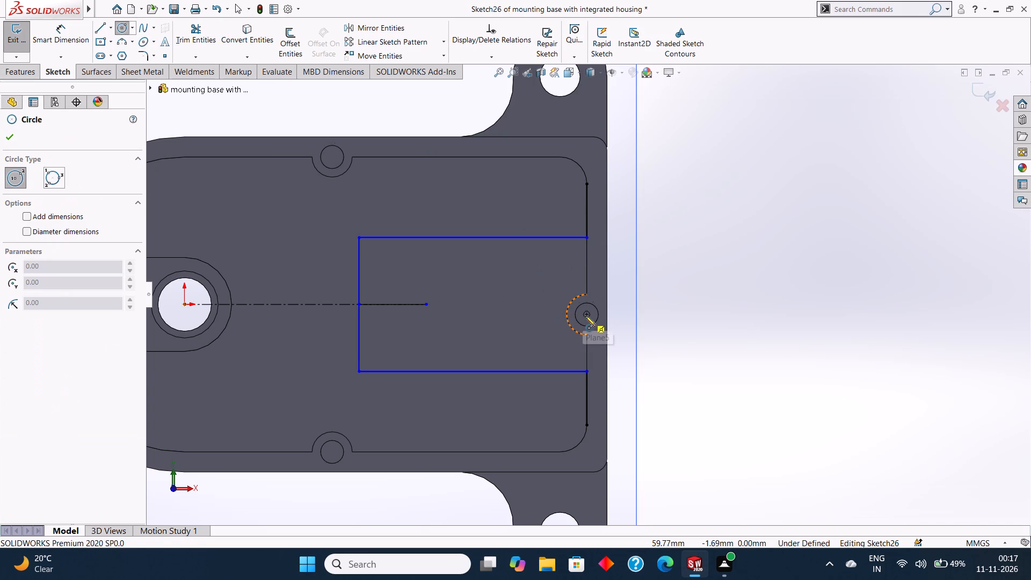
drag(587, 316, 601, 329)
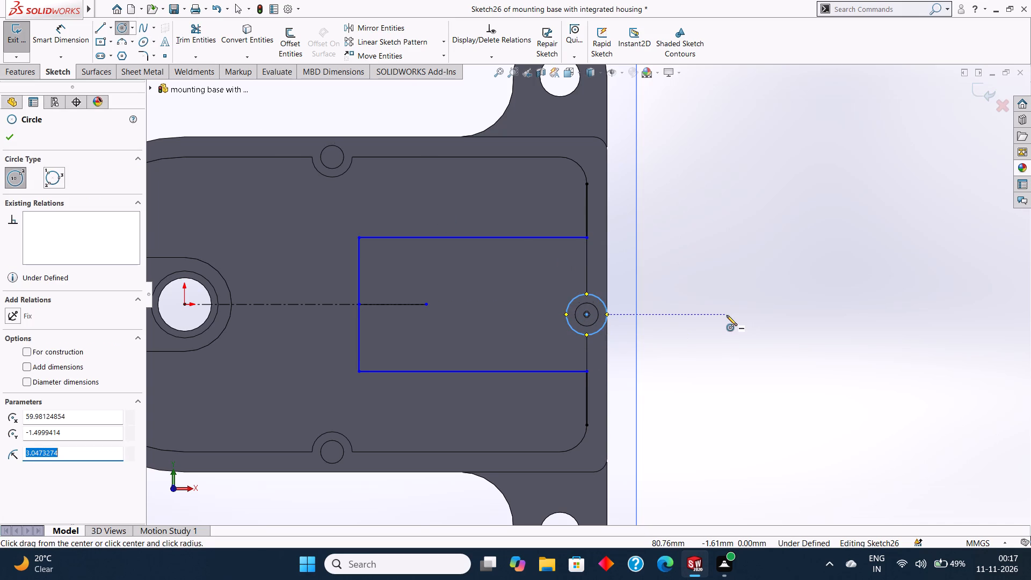
key(BackSpace)
key(3)
key(Return)
key(Escape)
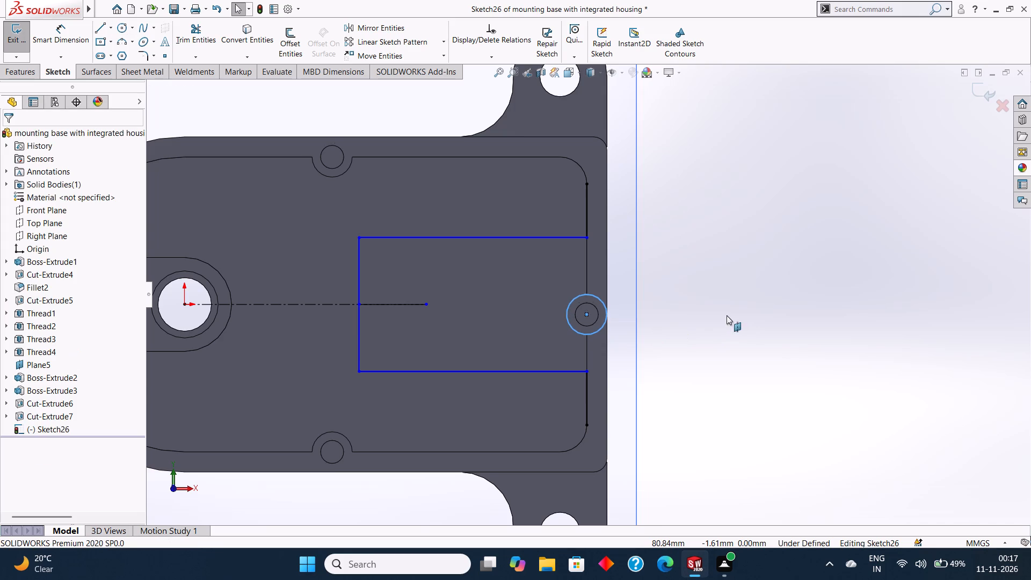
key(Escape)
key(Escape)
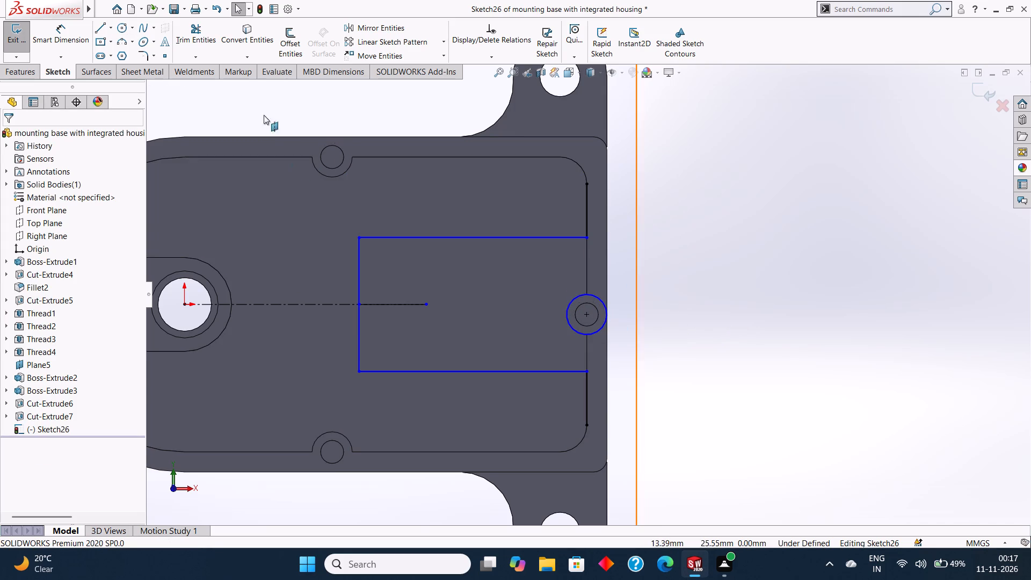
Draw two vertical lines along the inner end wall, joining the horizontal lines' ends to the circle's top and bottom.
click(73, 30)
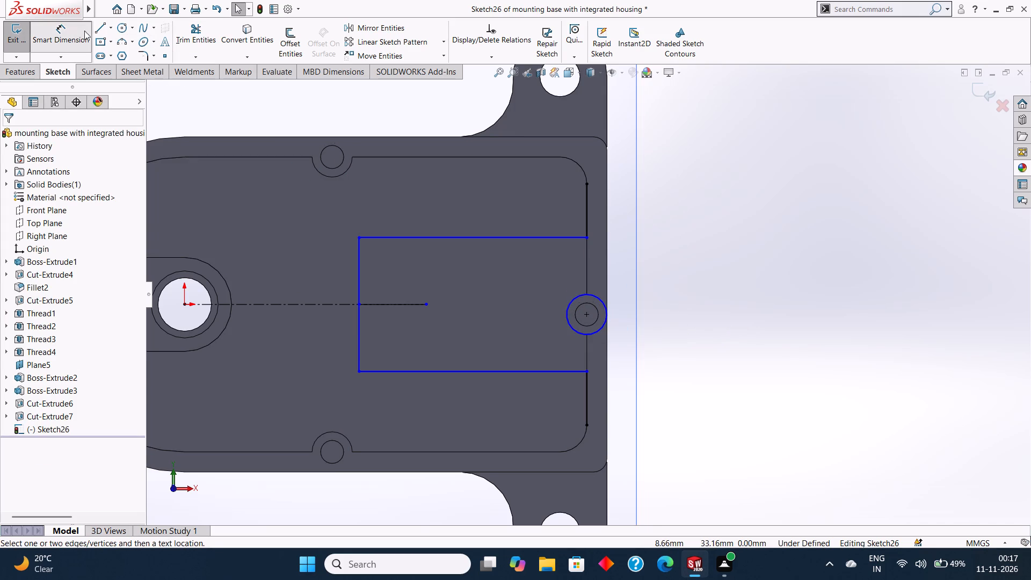
click(99, 25)
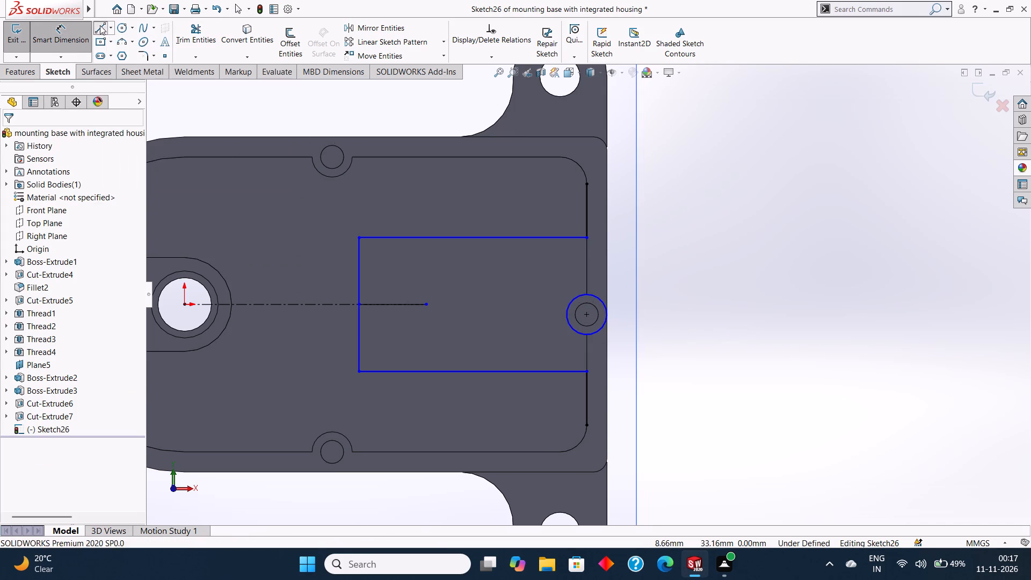
click(588, 240)
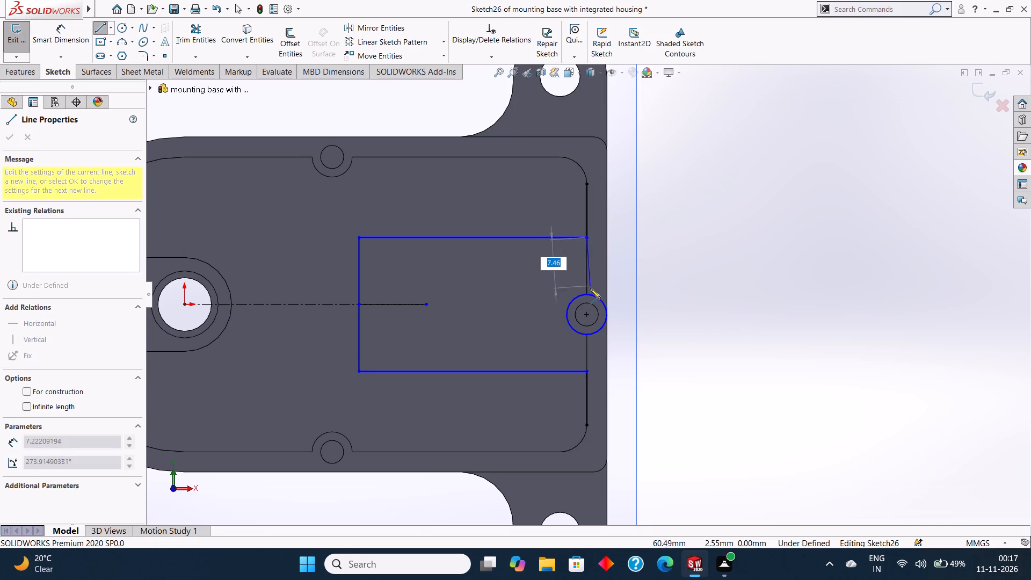
click(587, 295)
key(Escape)
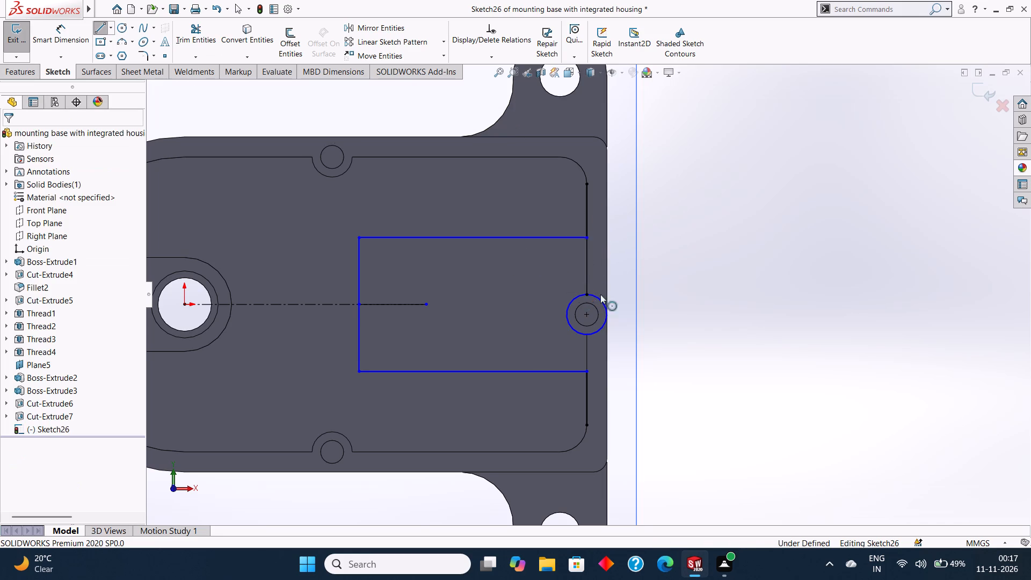
key(Escape)
click(96, 26)
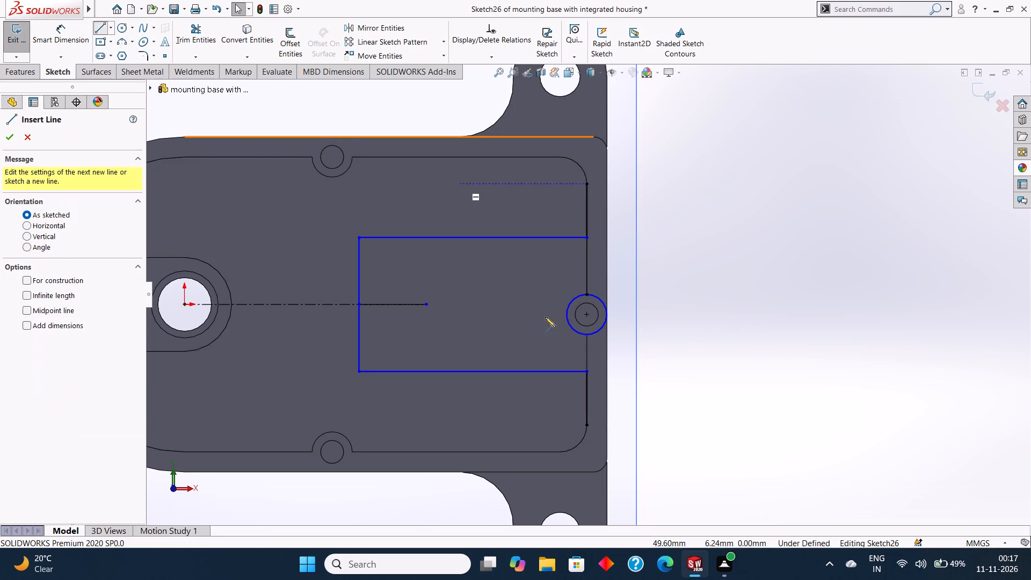
click(587, 372)
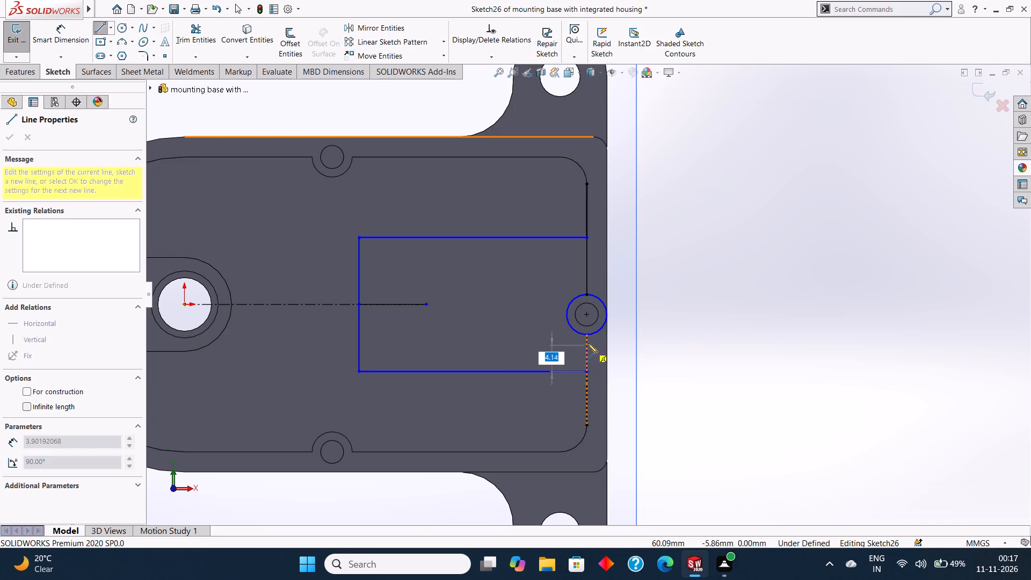
click(587, 334)
key(Escape)
key(Escape)
key(Escape)
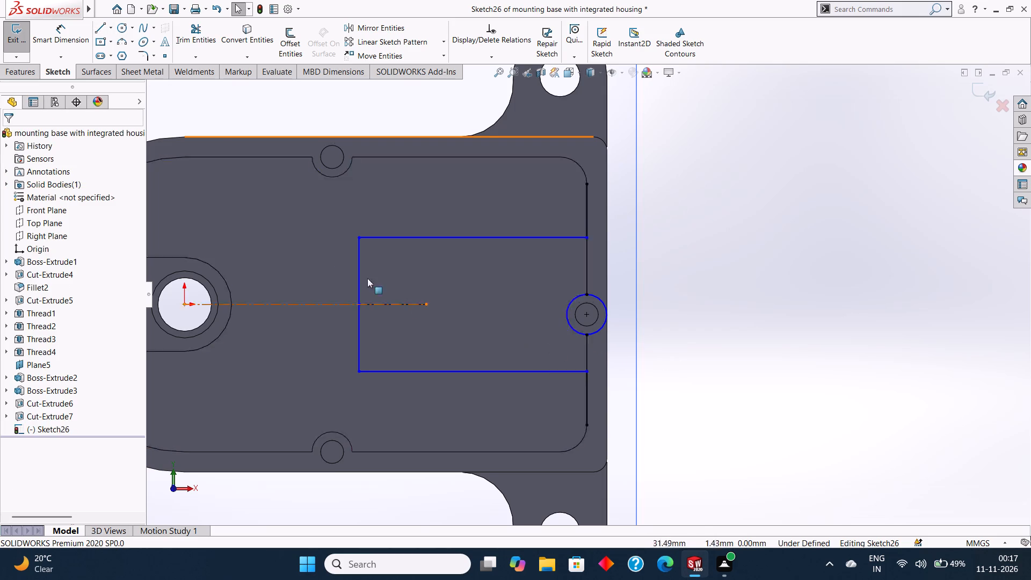
Trim the end wall segment below the lower horizontal line and the circle's outer half, leaving the inward arc around the boss.
click(183, 37)
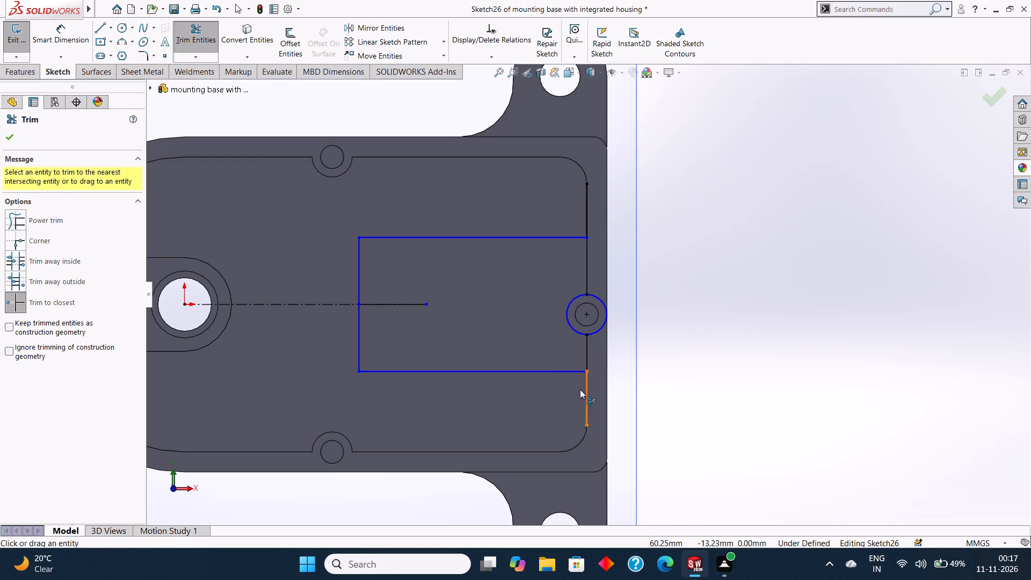
click(587, 392)
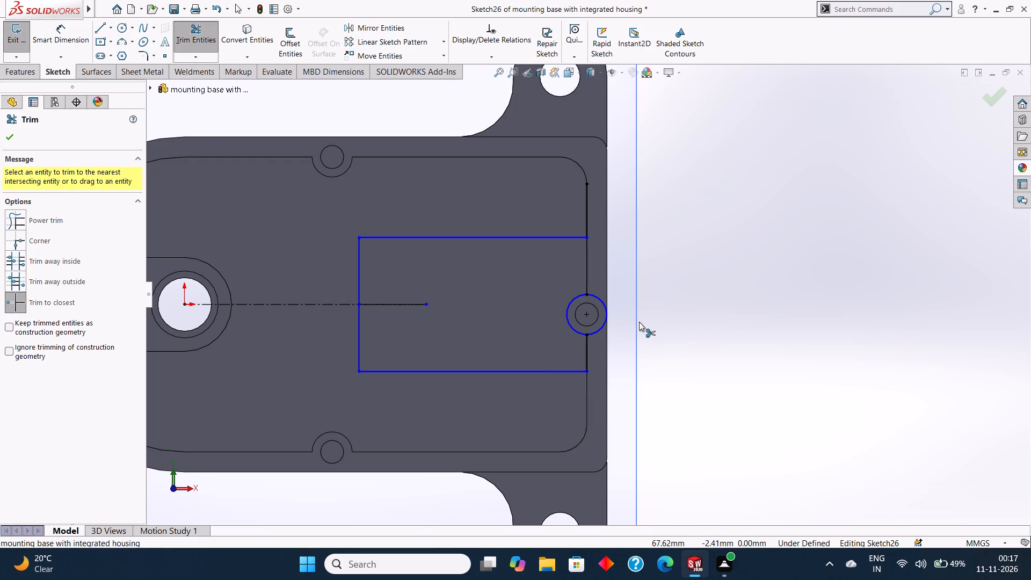
click(602, 299)
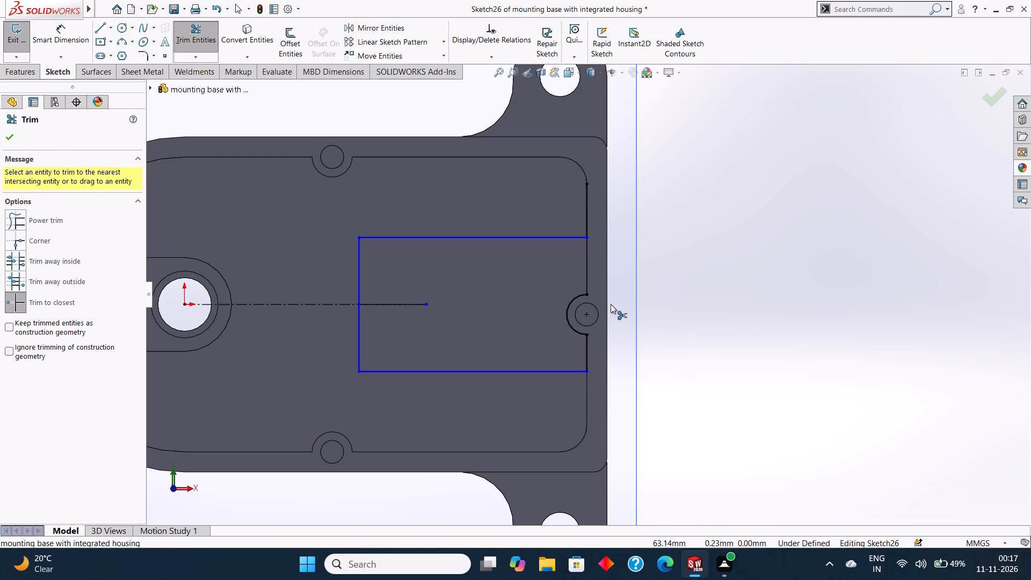
key(Escape)
key(Escape)
Fillet the profile's two corners facing the central hole with a 3 mm radius.
scroll(628, 324, up, 4)
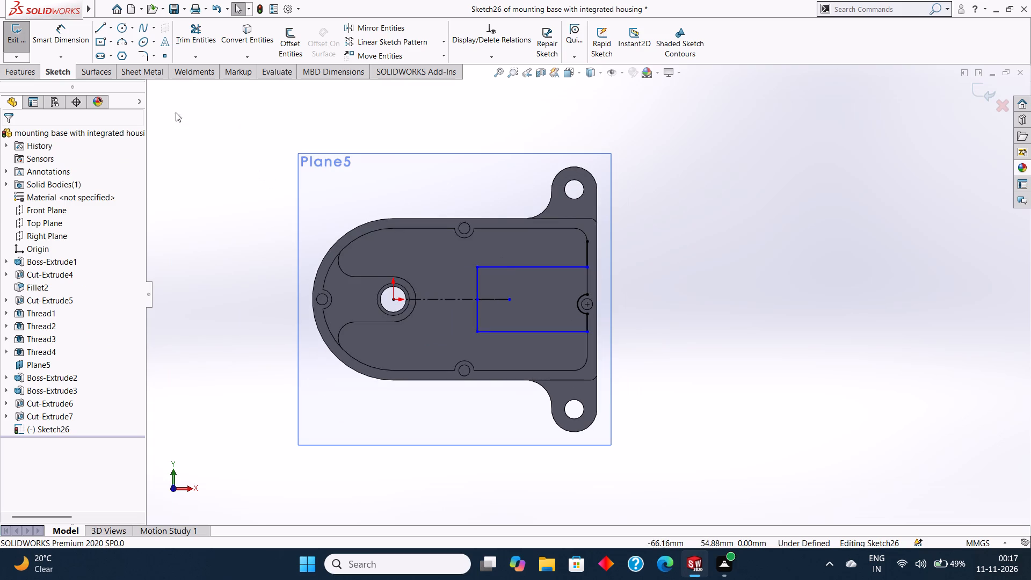
click(153, 54)
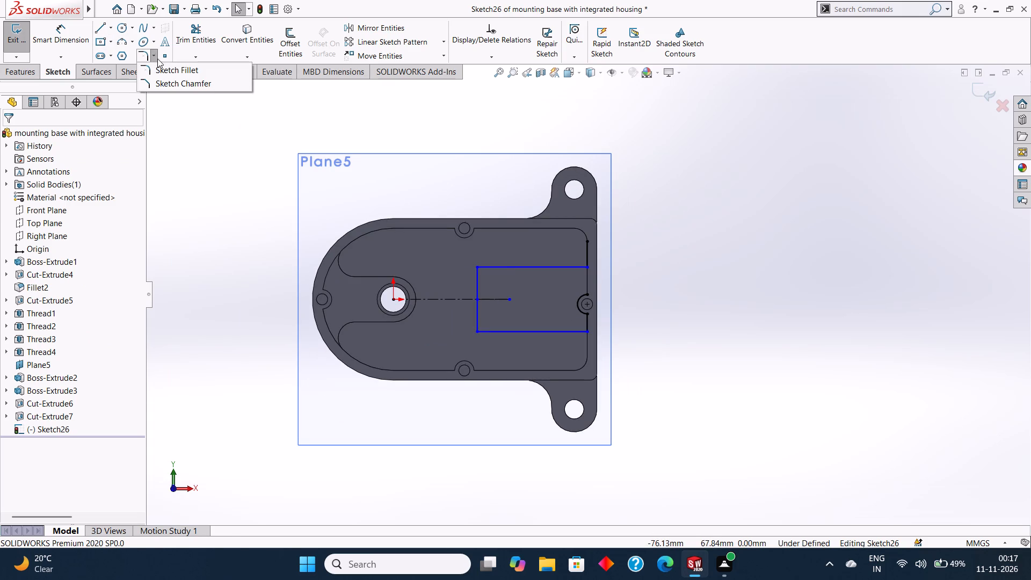
click(165, 70)
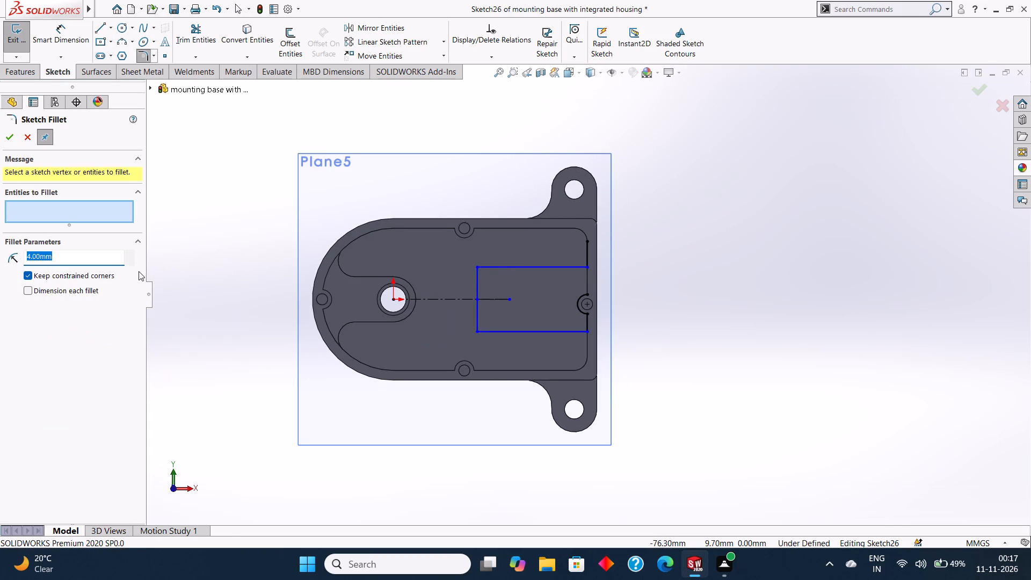
key(BackSpace)
key(3)
key(Return)
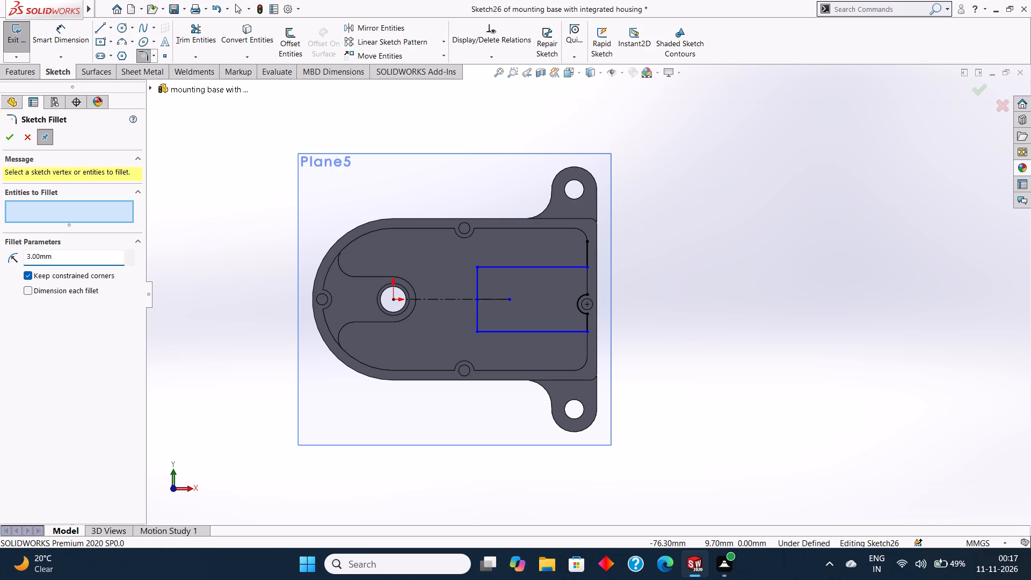
scroll(427, 258, down, 4)
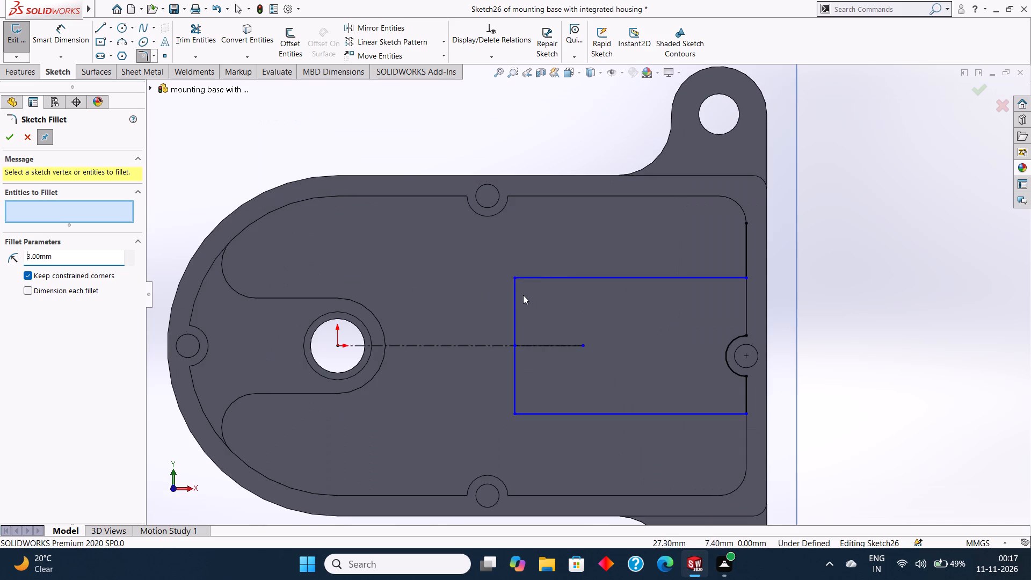
click(515, 289)
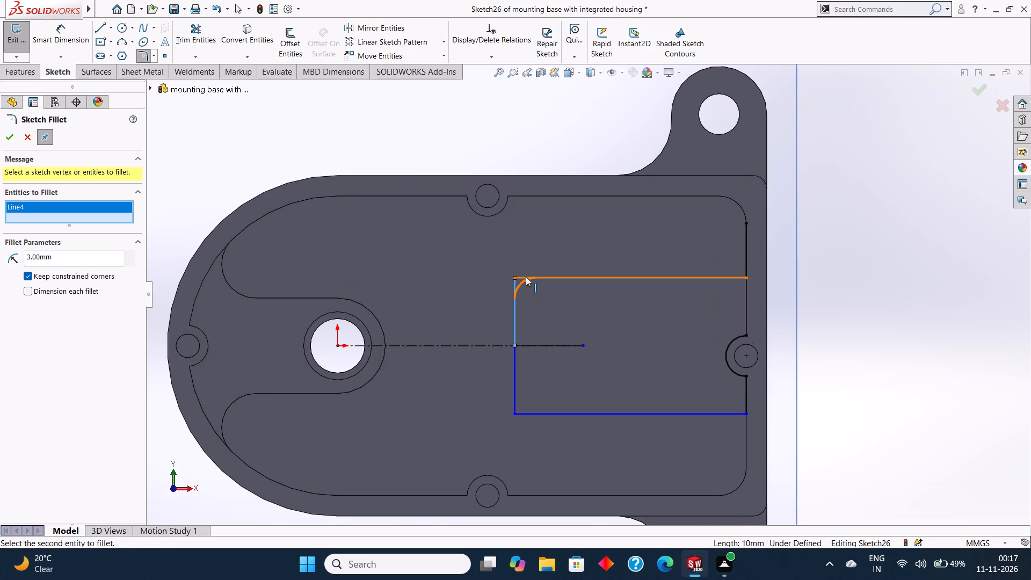
click(526, 277)
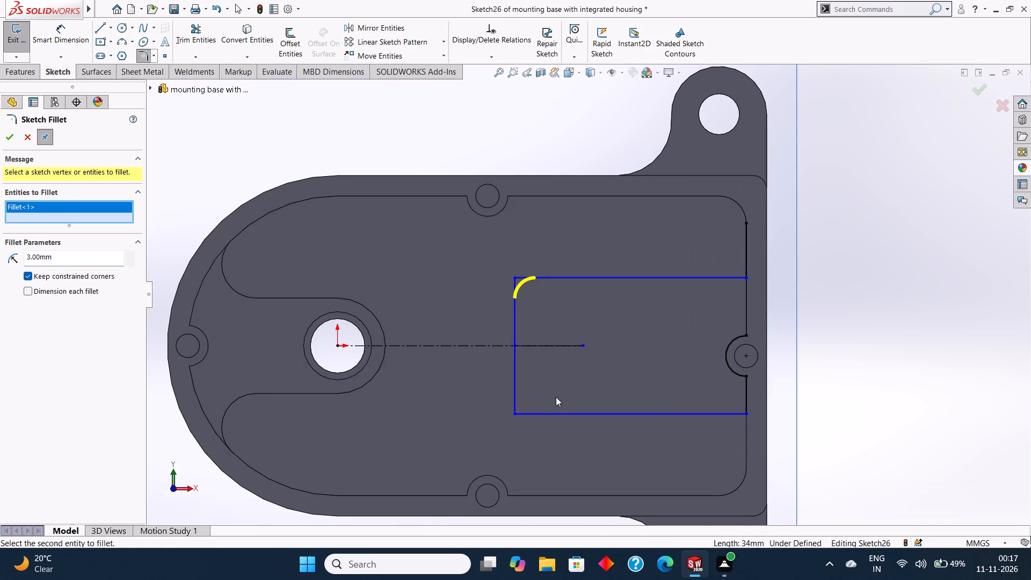
click(516, 387)
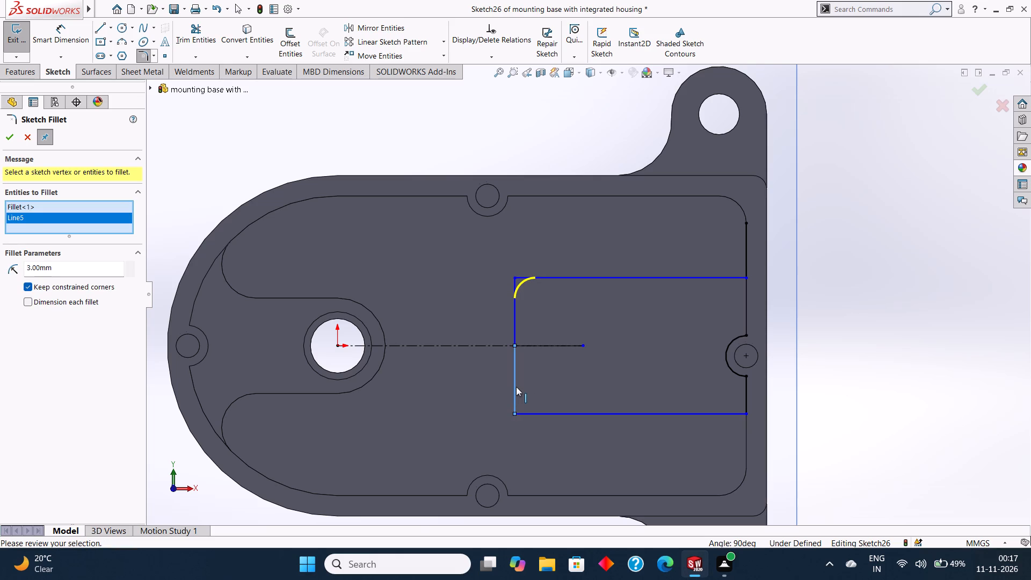
click(529, 414)
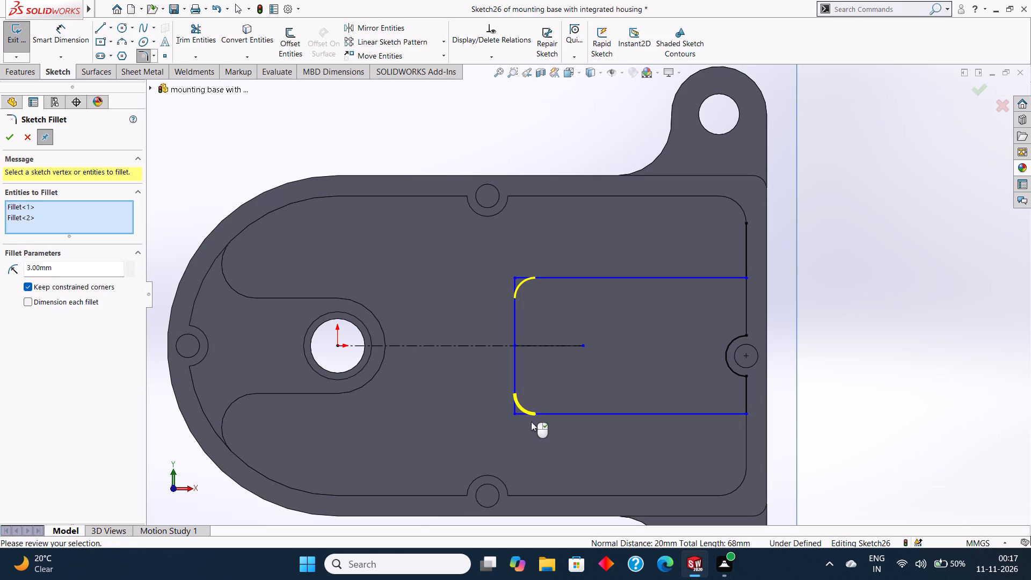
click(7, 133)
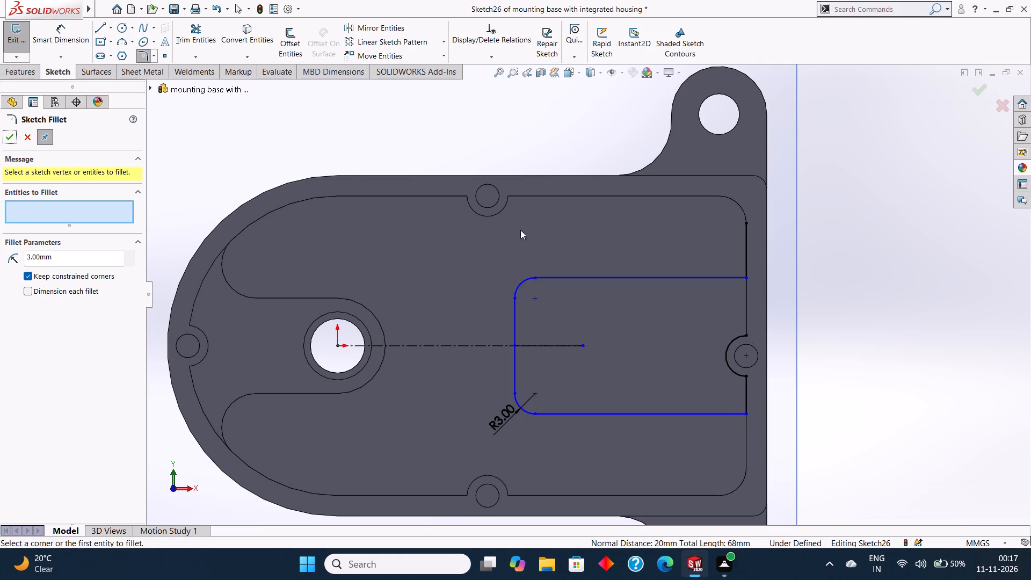
Set the sketch fillet radius to 5 mm.
scroll(572, 283, up, 1)
scroll(612, 308, down, 1)
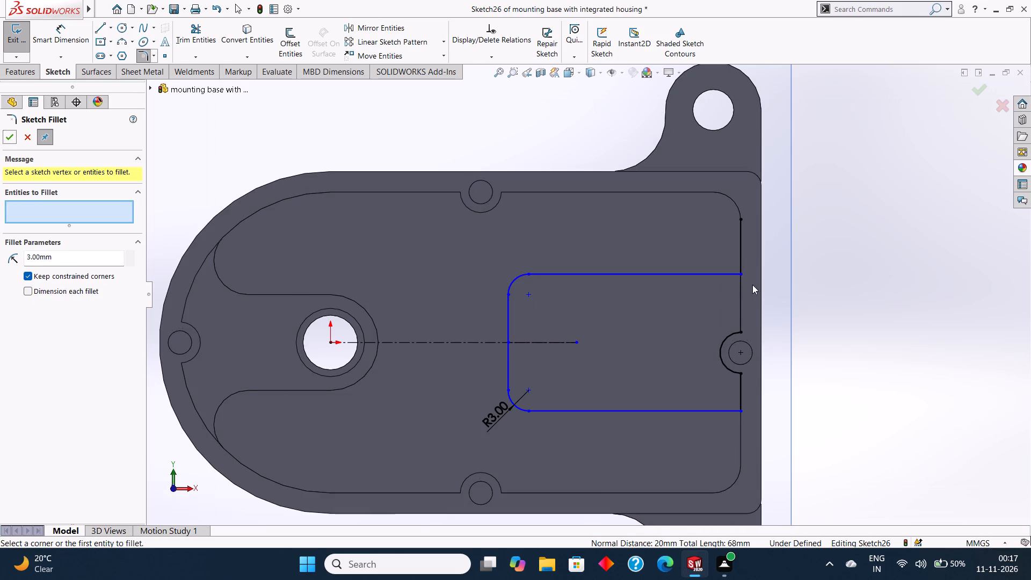
scroll(713, 295, up, 1)
scroll(703, 298, down, 1)
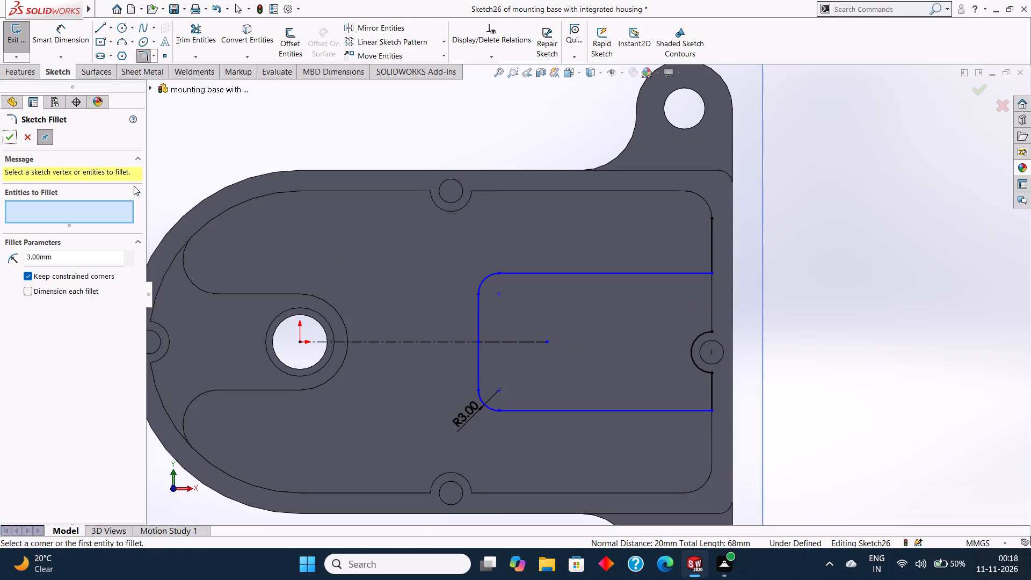
drag(59, 255, 23, 248)
key(BackSpace)
key(5)
key(Return)
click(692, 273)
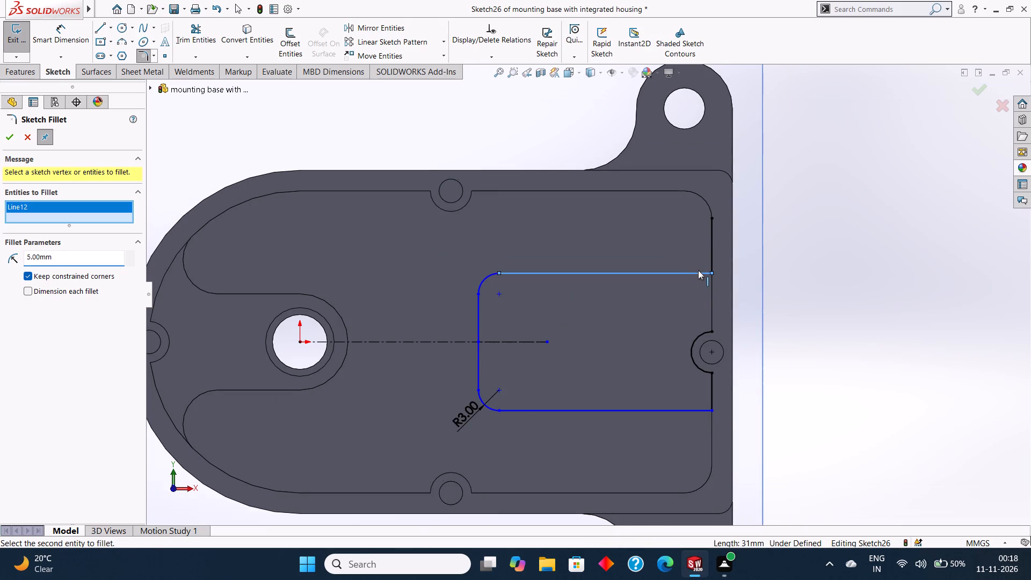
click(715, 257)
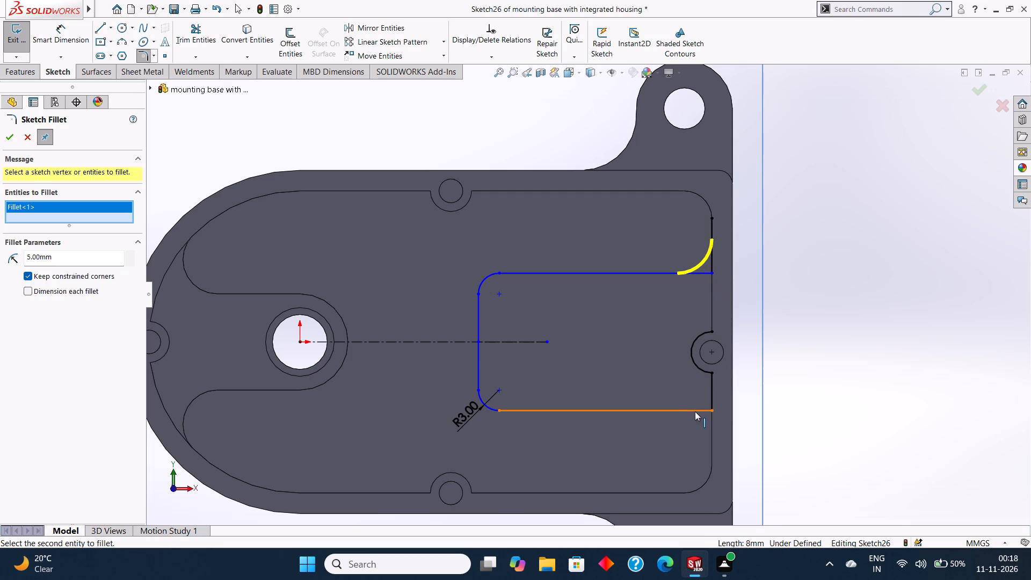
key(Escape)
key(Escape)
Draw an 8 mm vertical line along the end wall, from the lower horizontal line's end down to the start of the rounded corner.
click(99, 27)
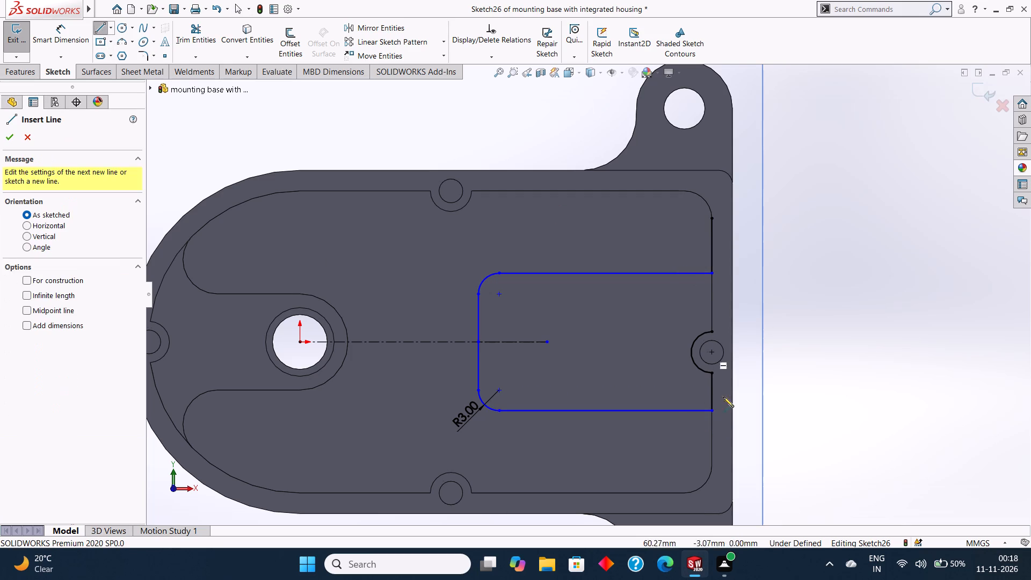
click(711, 411)
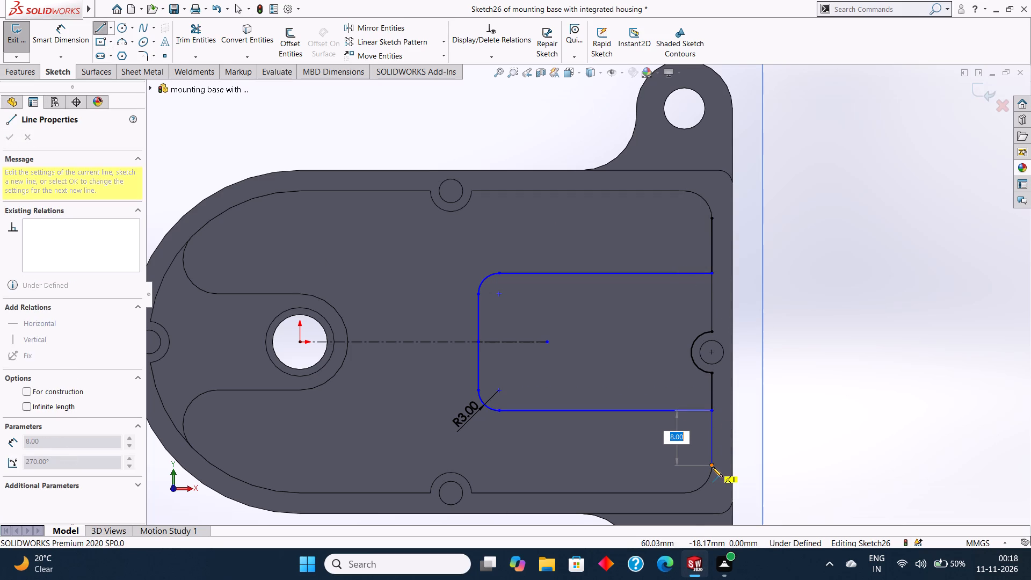
click(711, 466)
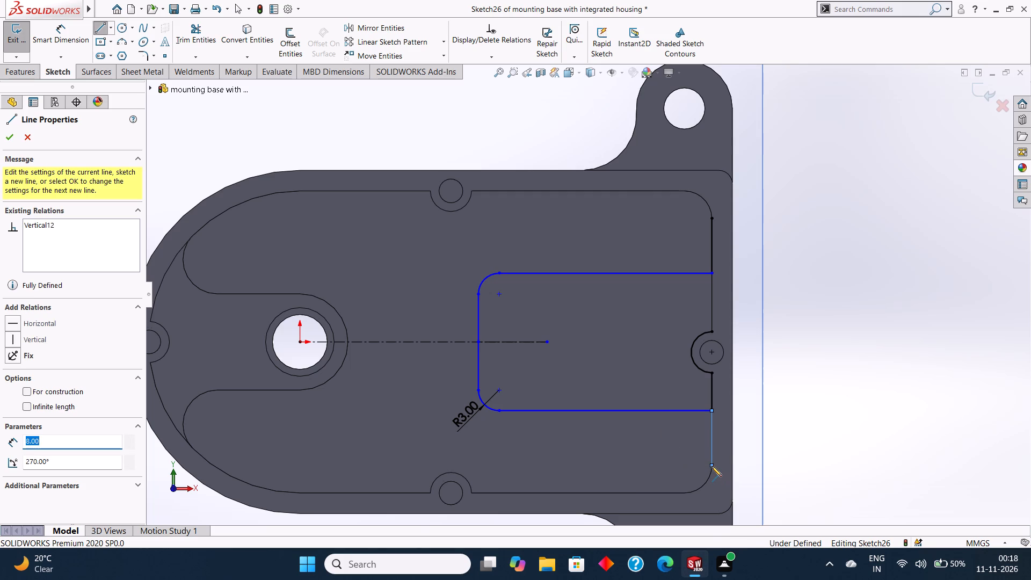
key(Escape)
key(Escape)
key(Escape)
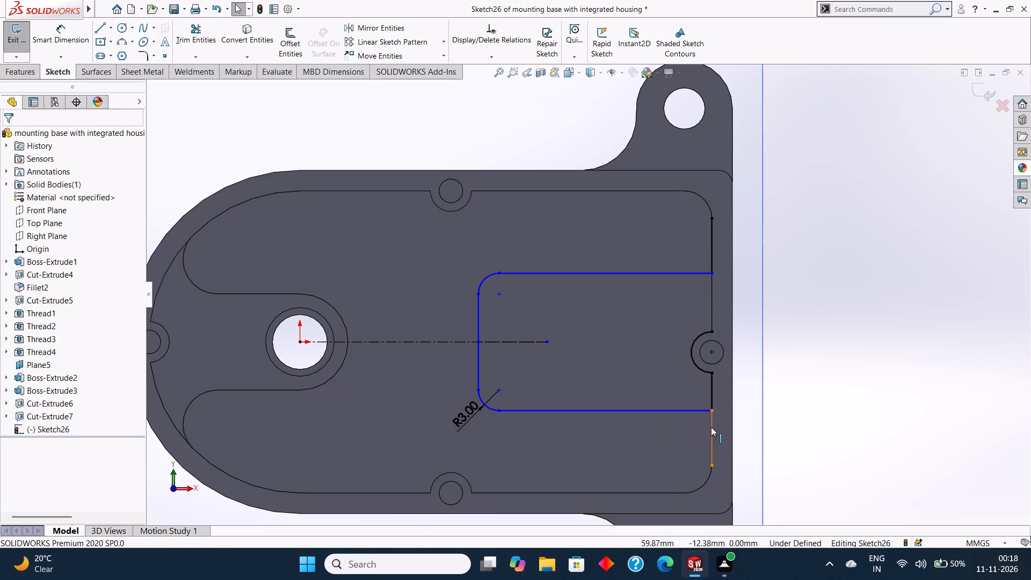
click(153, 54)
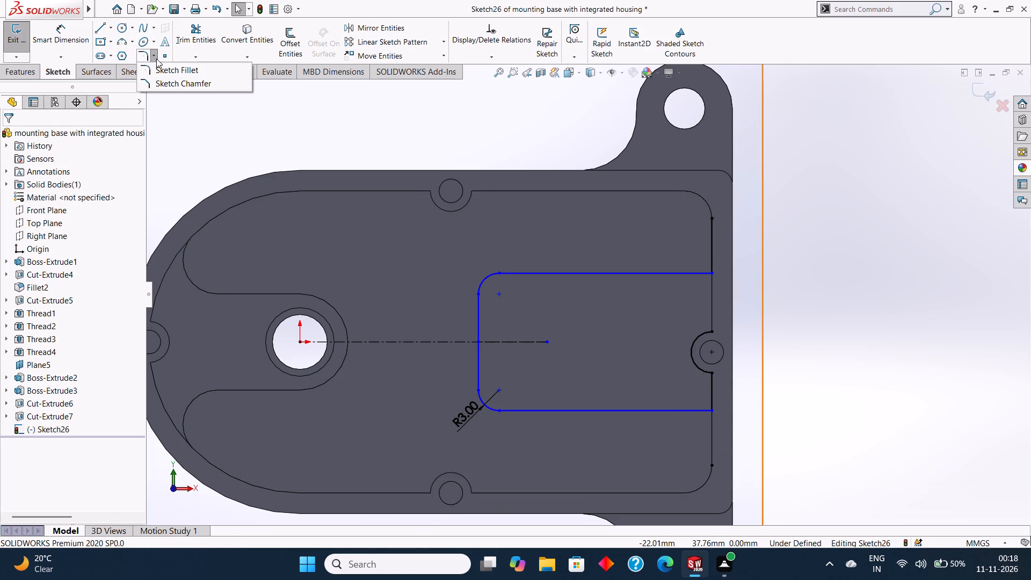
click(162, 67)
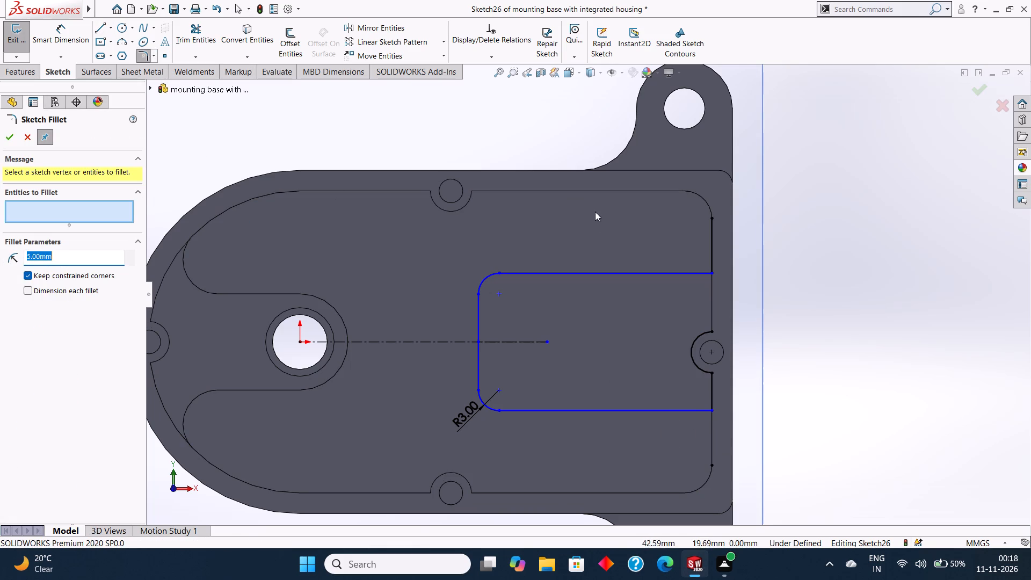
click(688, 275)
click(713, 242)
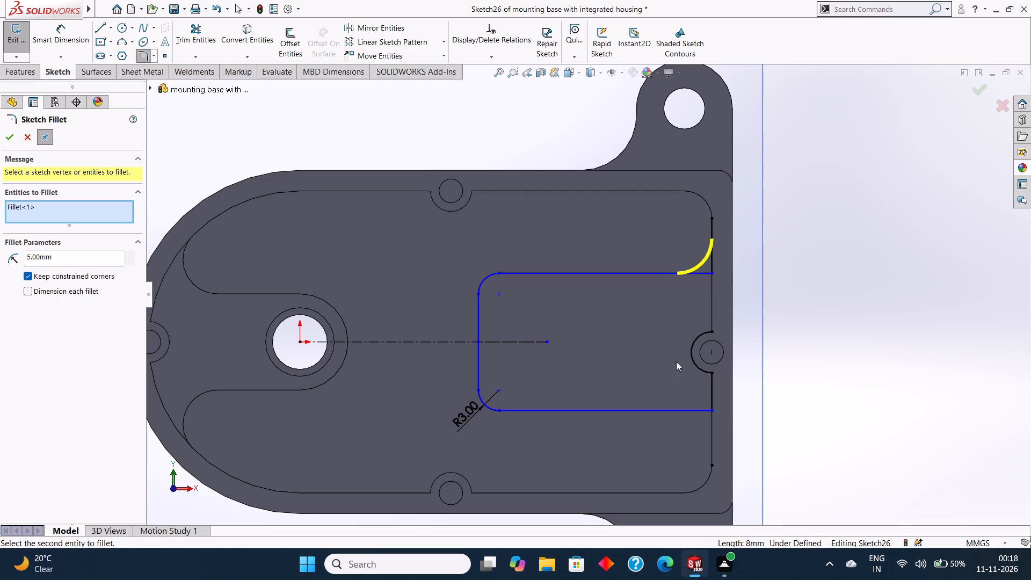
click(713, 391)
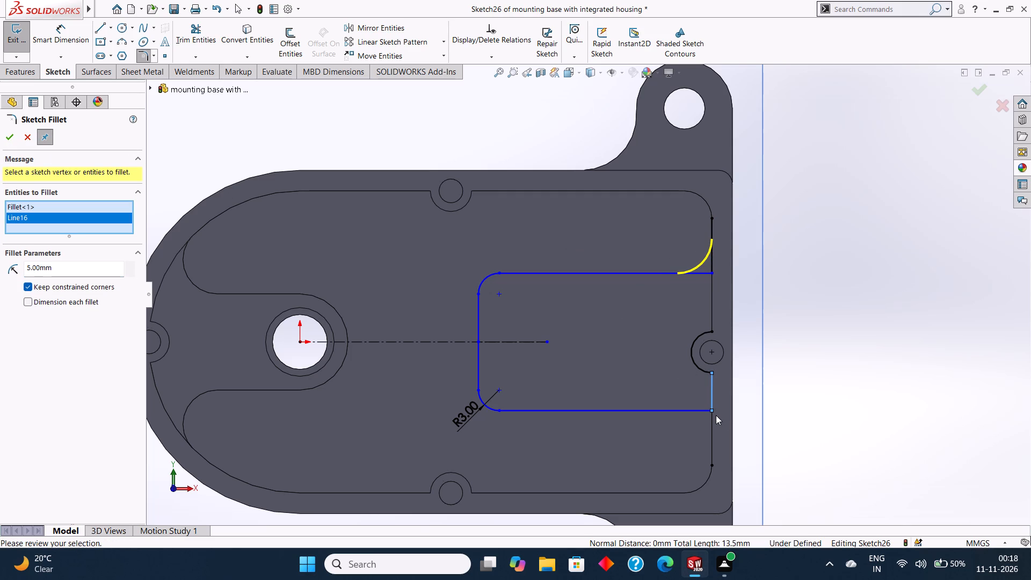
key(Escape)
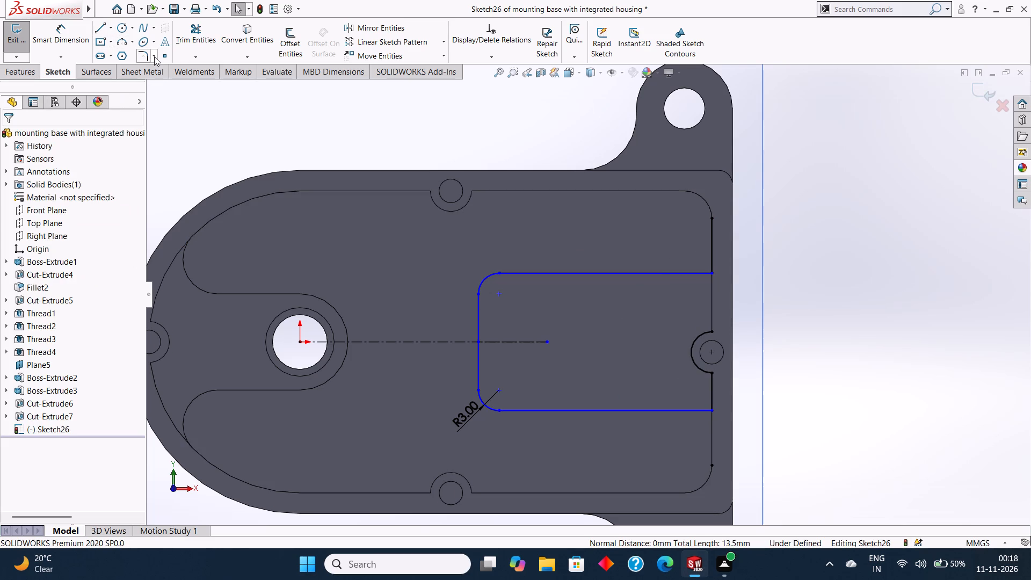
Fillet both horizontal lines outward into the end wall's vertical lines above and below the profile with a 5 mm radius.
click(154, 56)
click(161, 67)
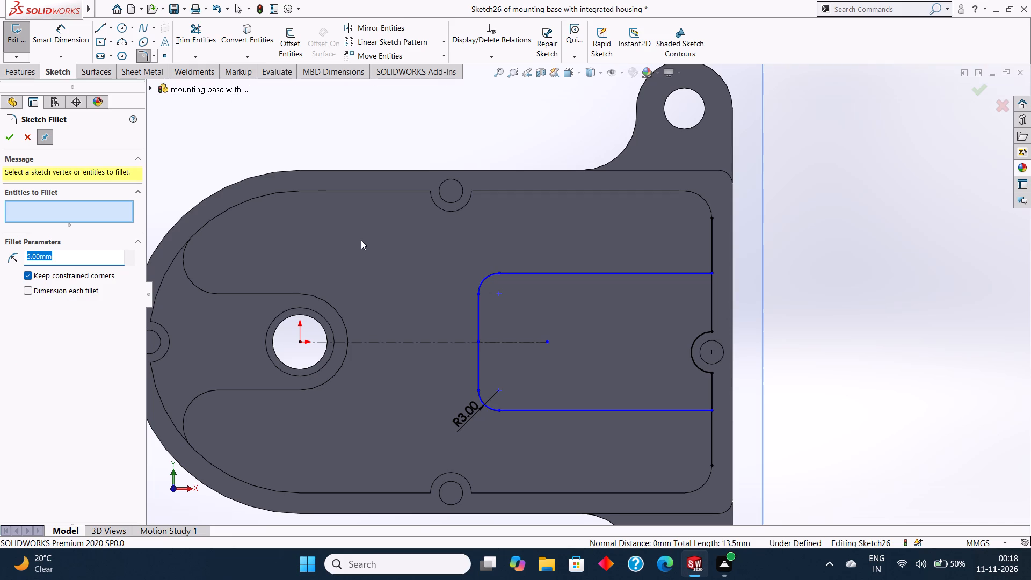
click(692, 271)
click(710, 248)
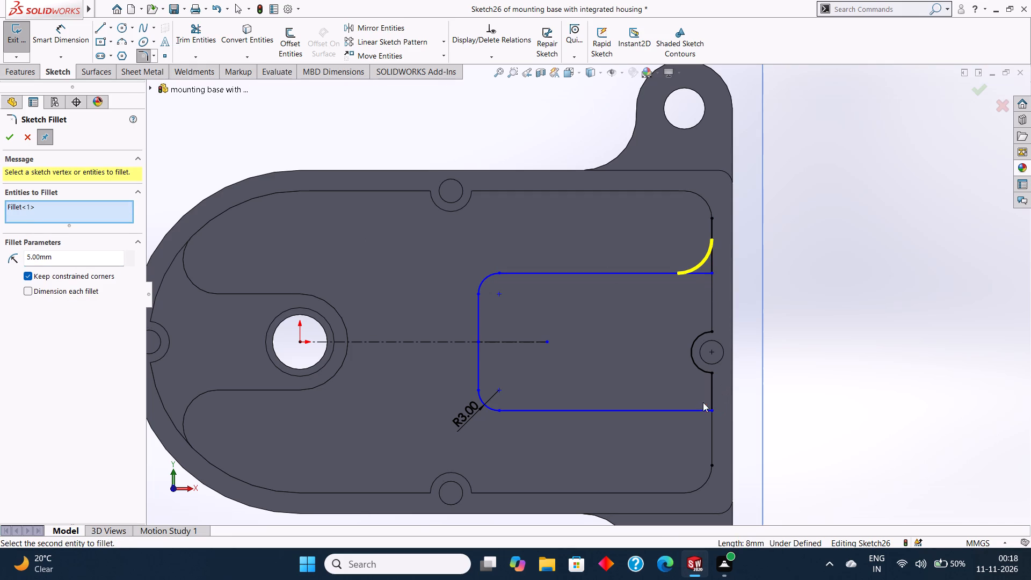
click(690, 410)
click(713, 427)
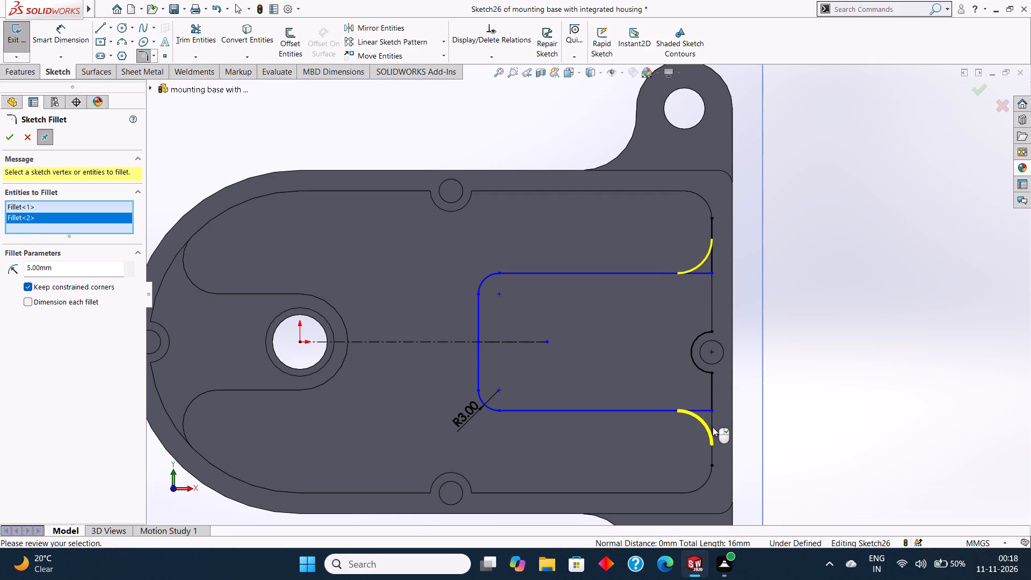
click(10, 136)
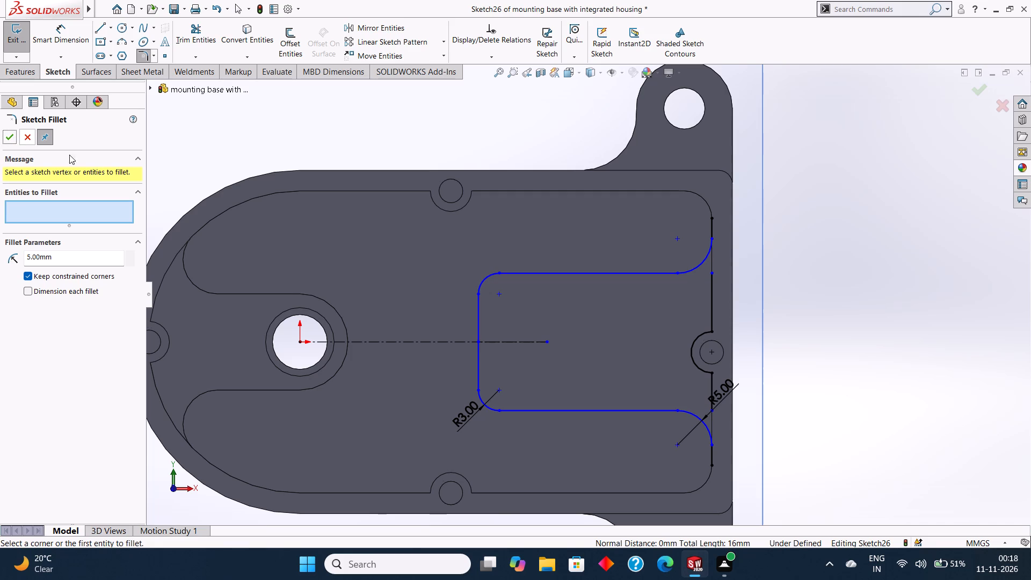
scroll(722, 432, down, 3)
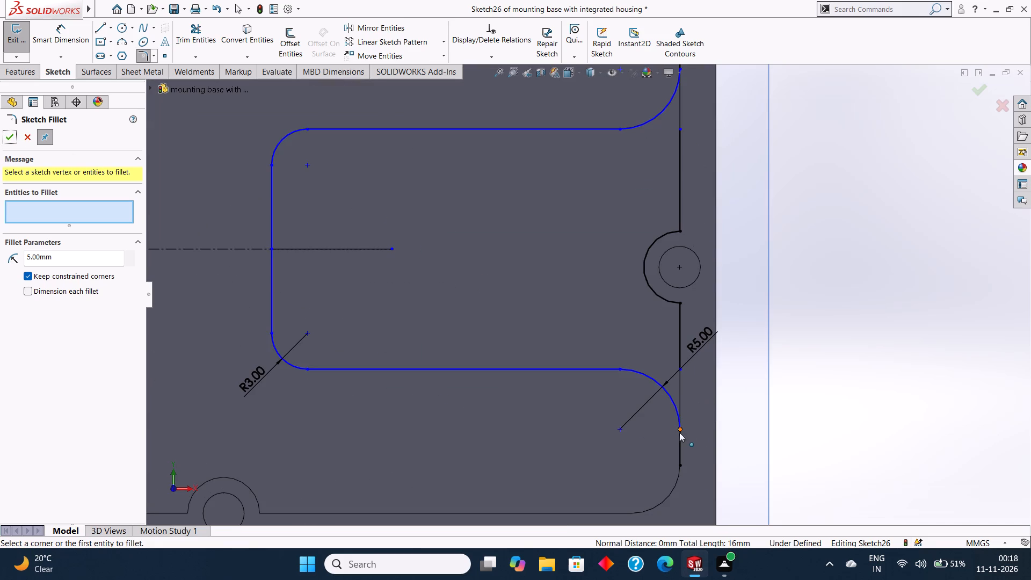
click(6, 137)
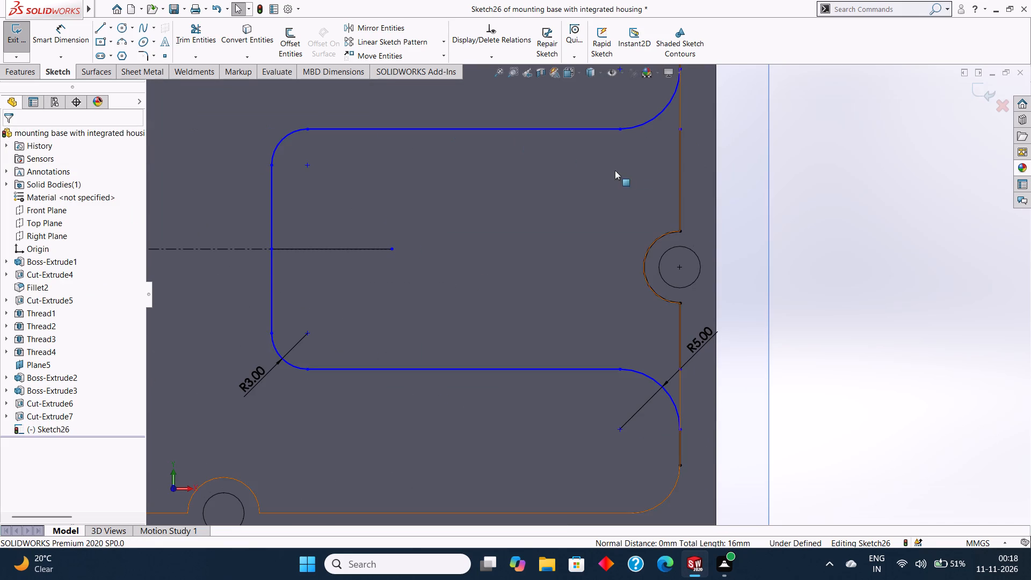
Trim the end wall segments between the boss arc and the horizontal lines' former corners, plus the leftovers beyond both 5 mm fillets.
click(188, 32)
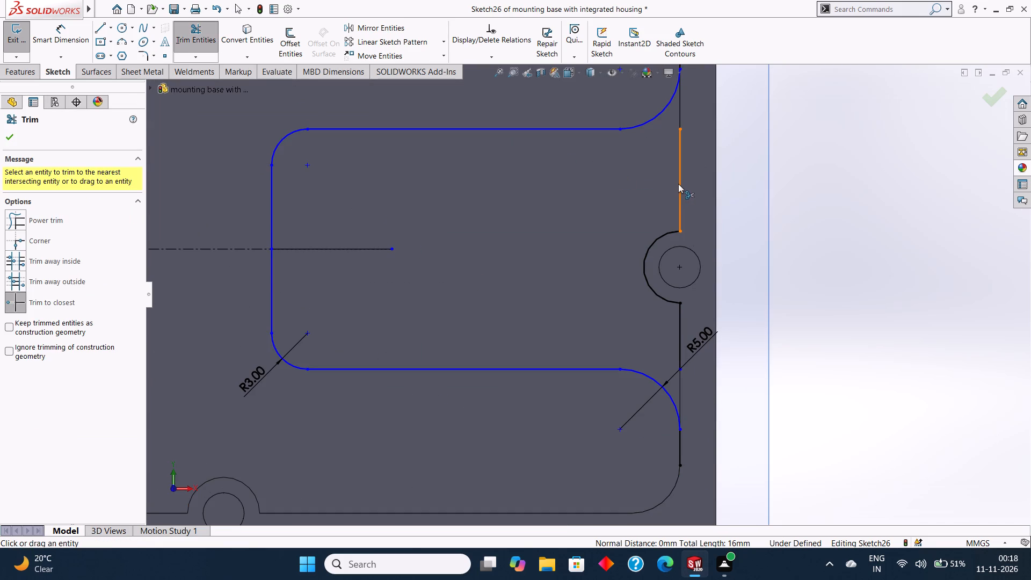
click(678, 184)
click(683, 328)
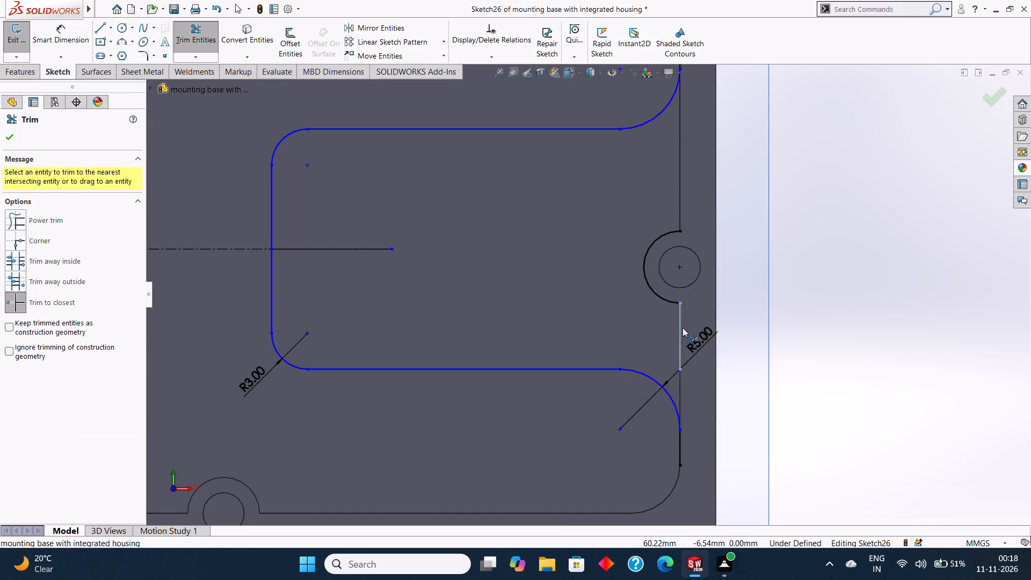
click(682, 445)
scroll(711, 347, up, 2)
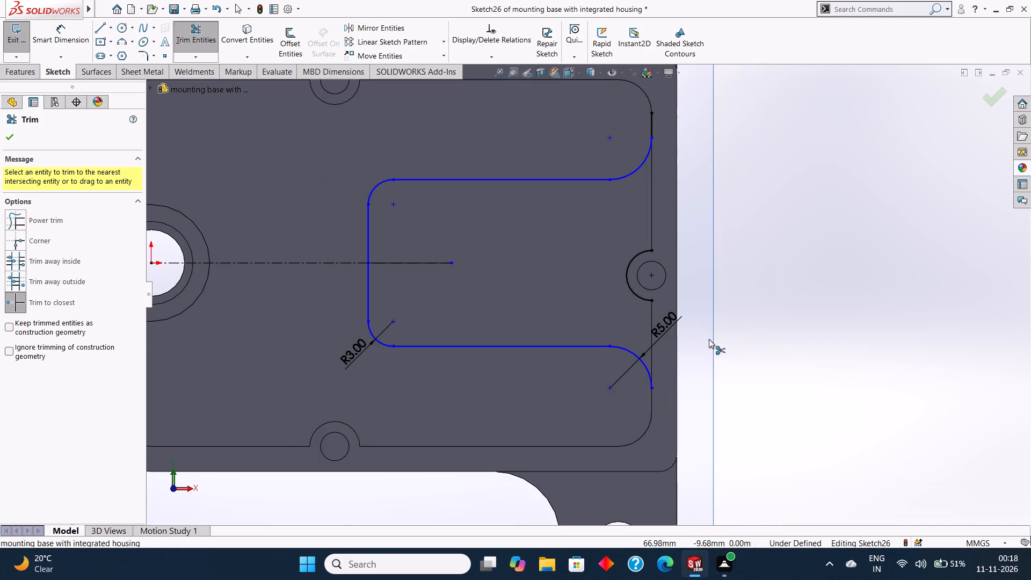
scroll(651, 119, down, 2)
click(643, 134)
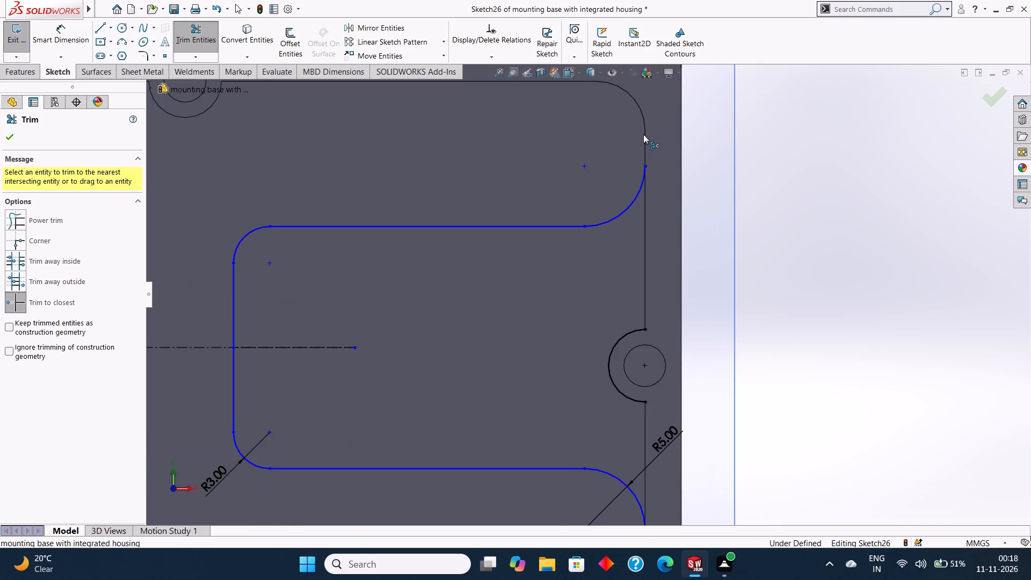
click(10, 130)
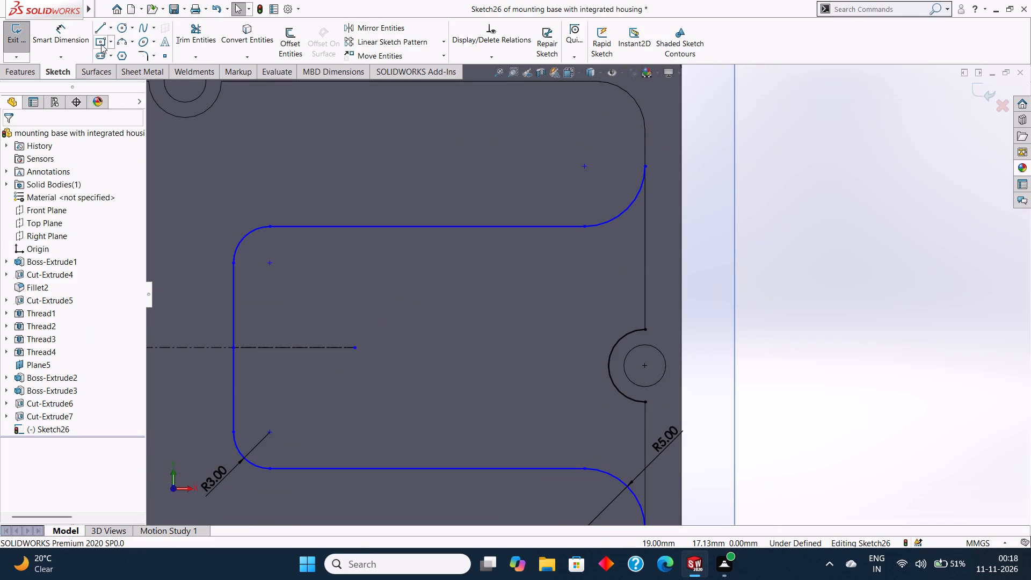
Draw two vertical lines along the end wall, joining the ends of the 5 mm fillets to the boss arc's top and bottom.
click(103, 31)
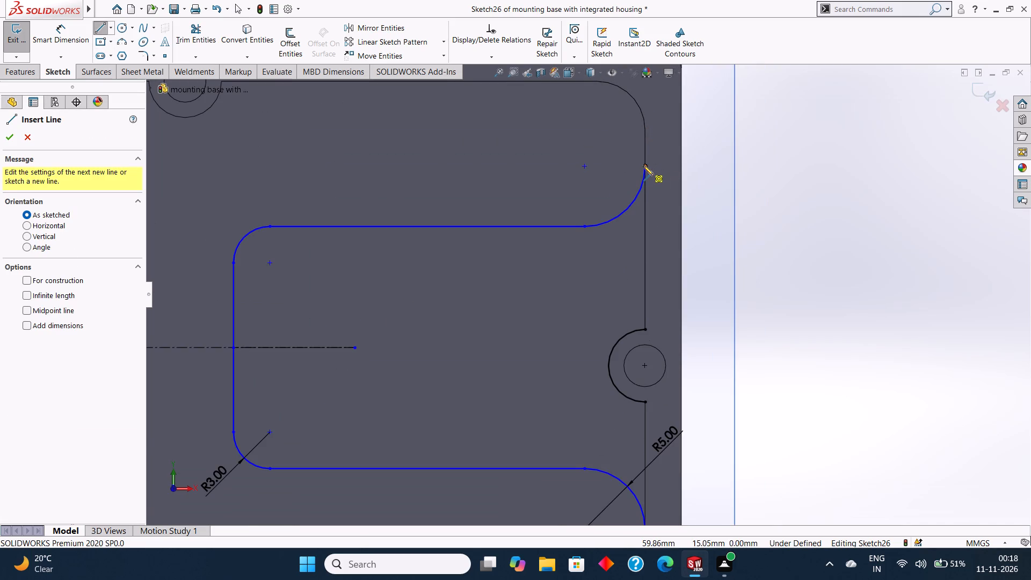
click(643, 165)
click(647, 330)
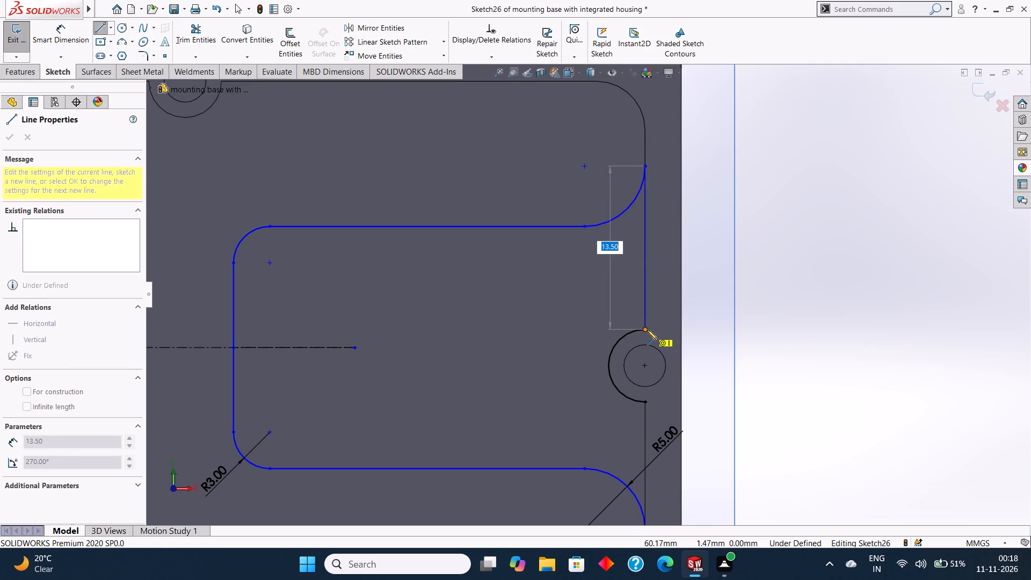
key(Escape)
key(Escape)
key(Escape)
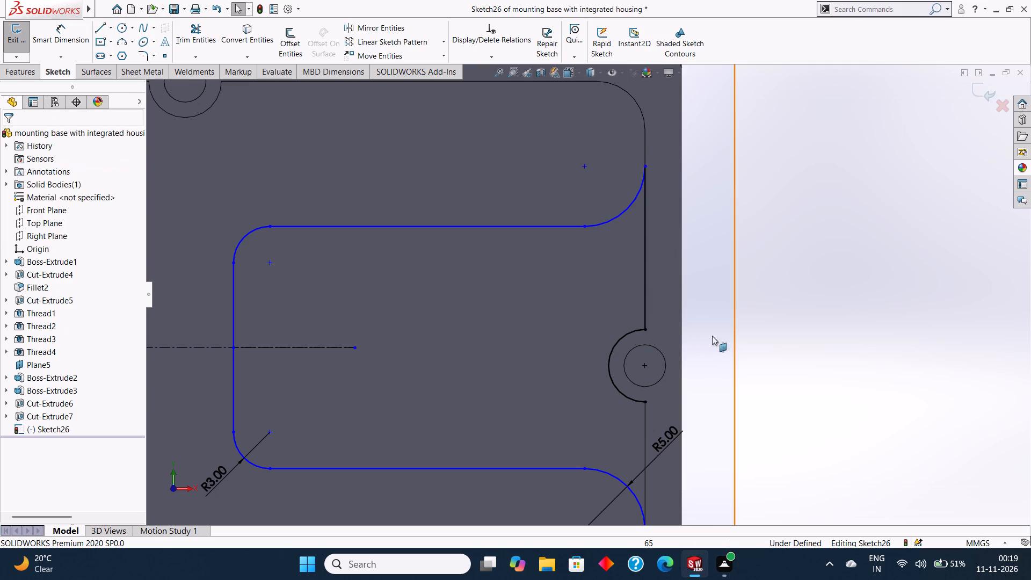
click(105, 27)
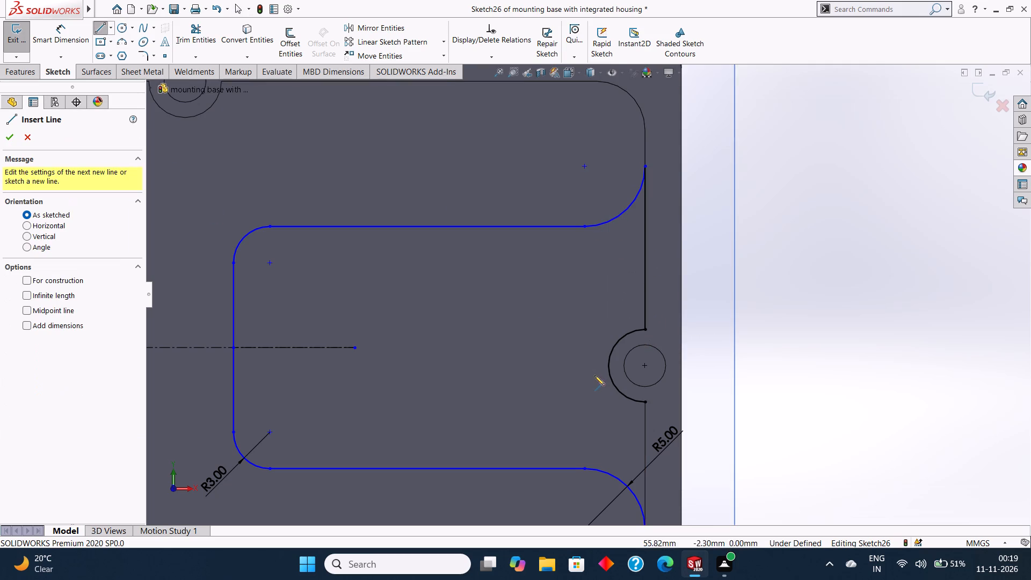
scroll(594, 376, up, 2)
click(629, 456)
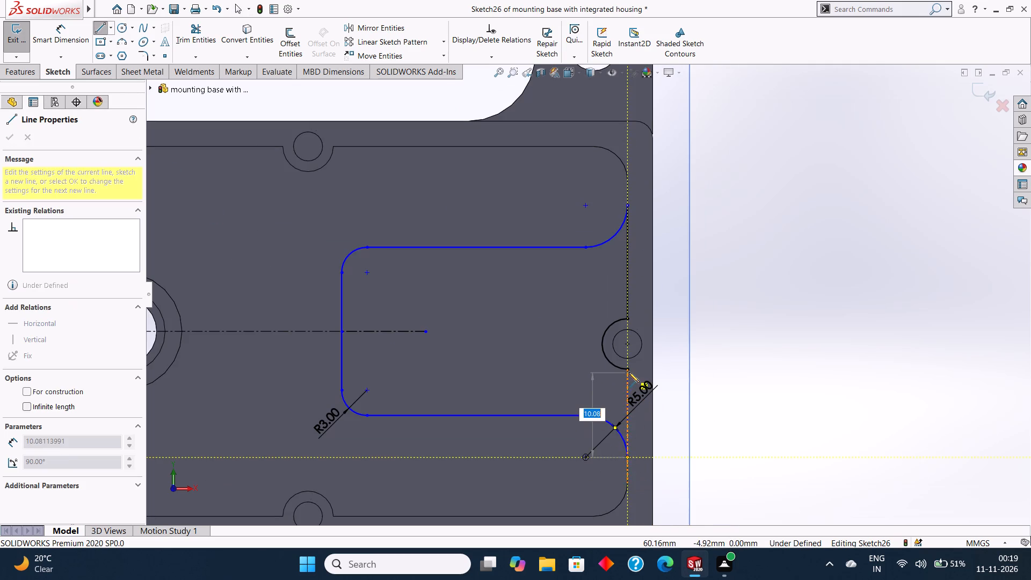
click(629, 369)
key(Escape)
key(Escape)
key(Escape)
Trim both halves of the profile's vertical line facing the central hole, above and below the centerline.
scroll(756, 365, up, 2)
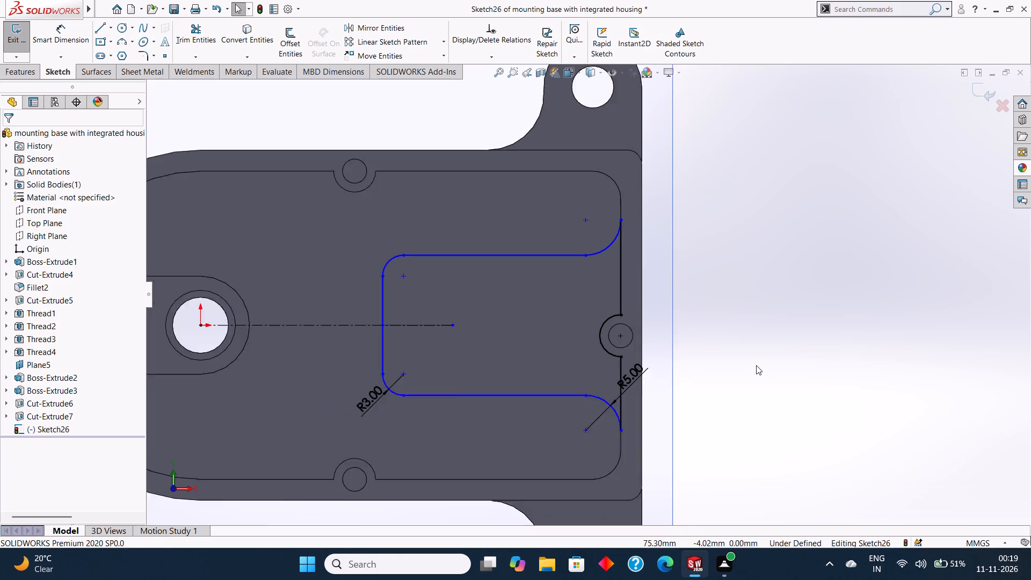
scroll(756, 365, up, 1)
scroll(561, 362, up, 2)
scroll(514, 327, down, 2)
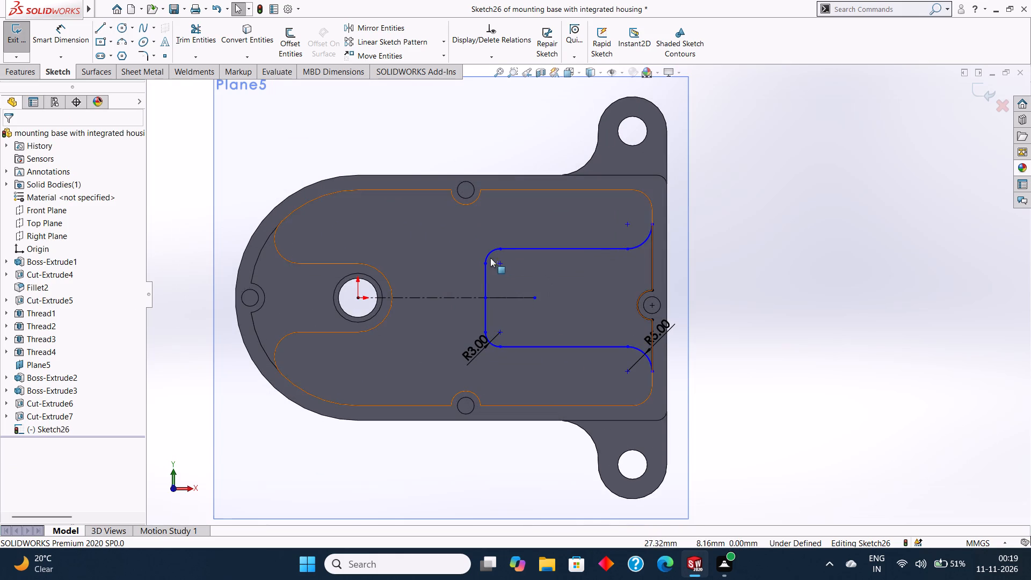
click(193, 37)
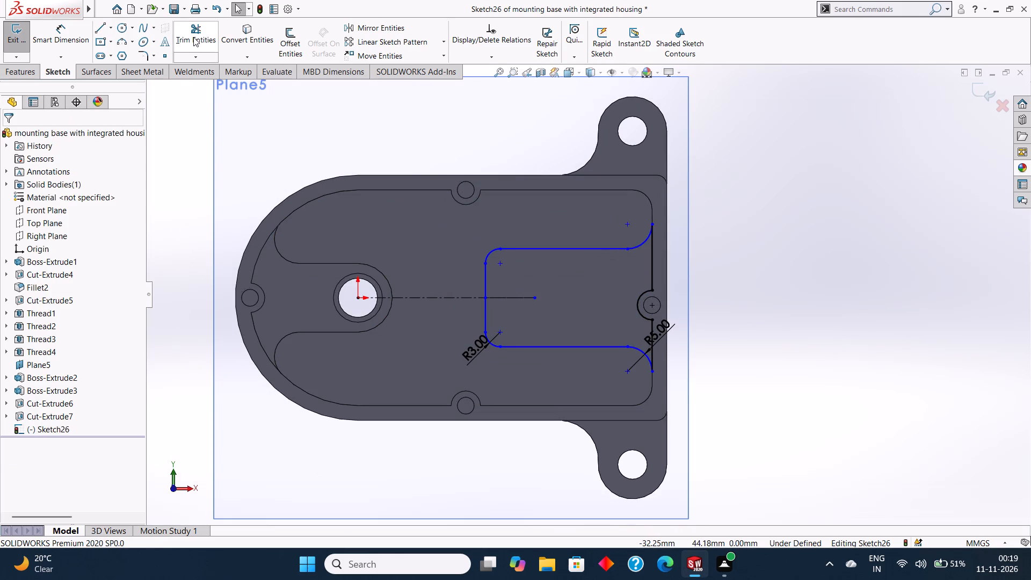
scroll(490, 277, down, 3)
click(492, 277)
click(490, 327)
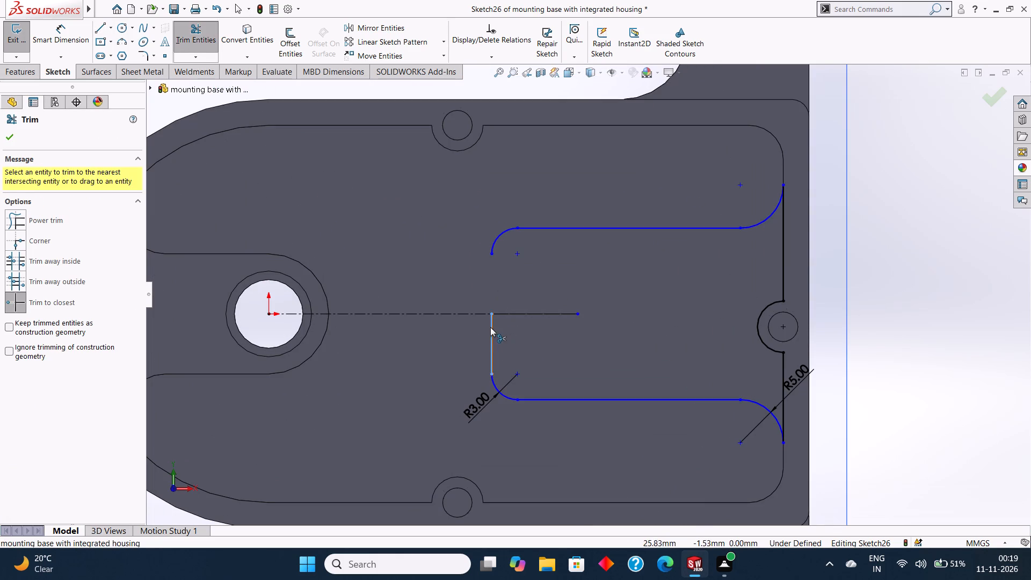
Draw a 14 mm vertical line joining the ends of the two 3 mm fillets facing the central hole.
key(Escape)
key(Escape)
click(98, 23)
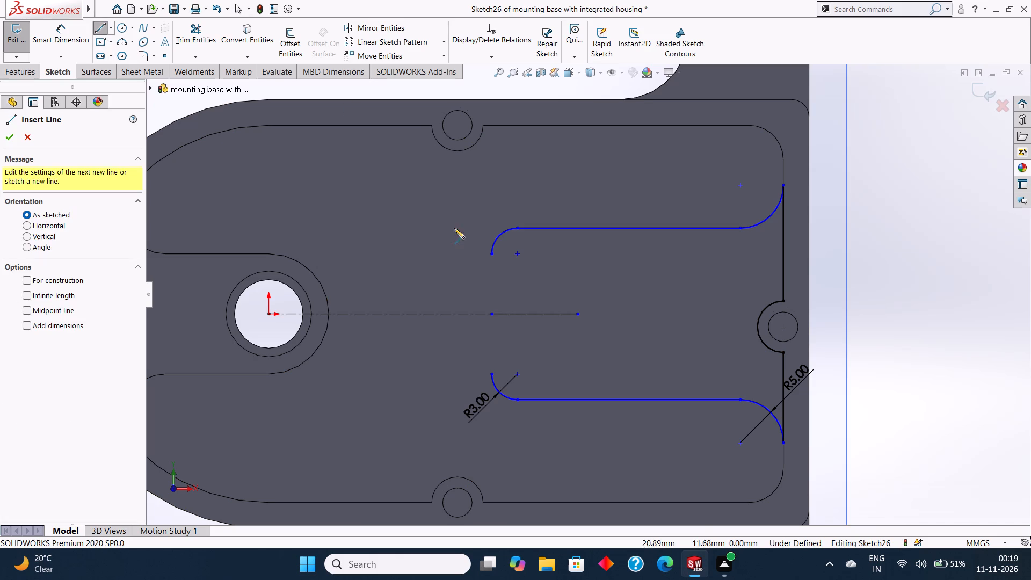
click(491, 255)
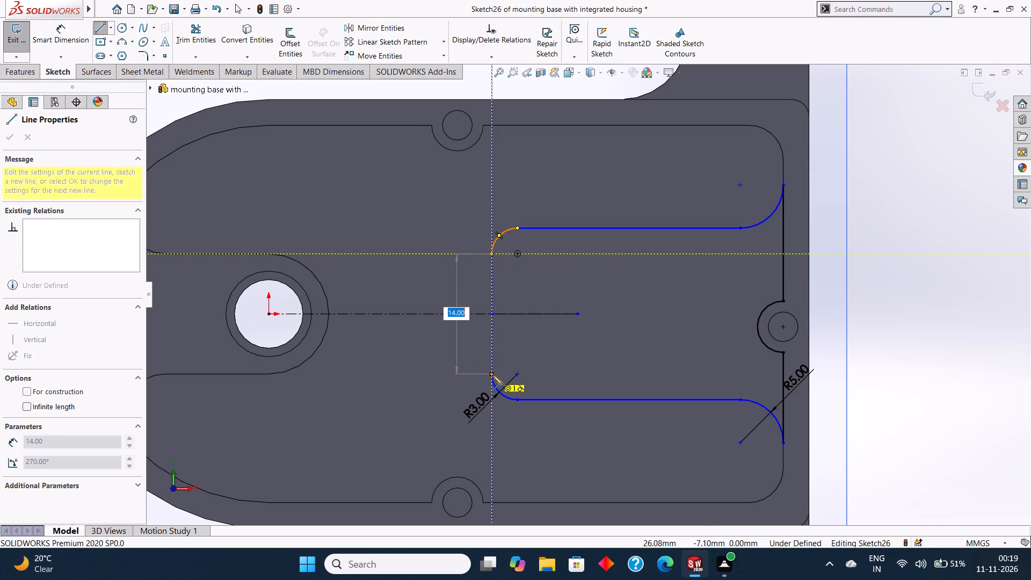
click(492, 375)
key(Escape)
key(Escape)
key(Escape)
Trim away the horizontal centerline on both sides of the profile's new vertical line.
scroll(553, 338, up, 2)
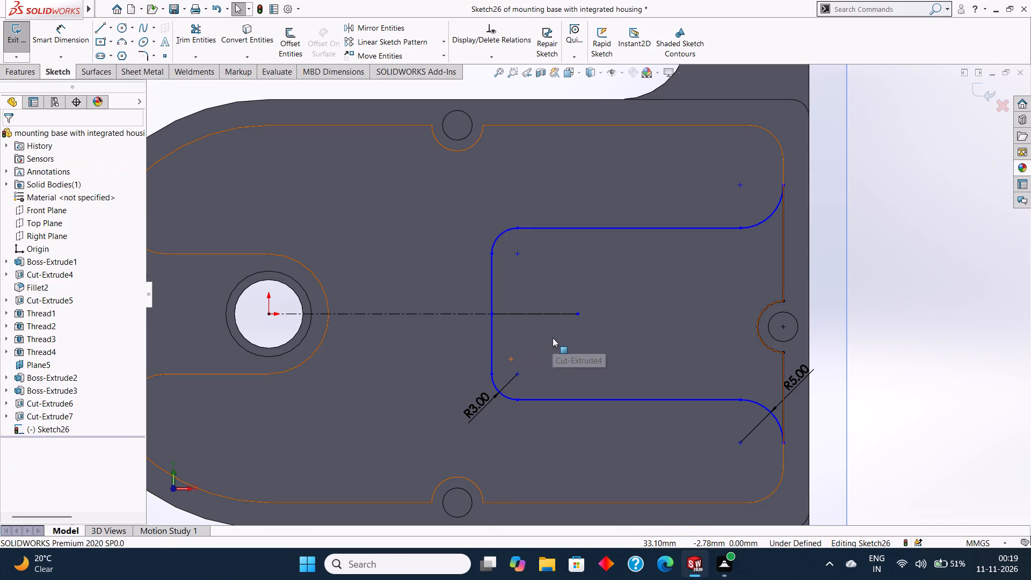
scroll(583, 335, up, 2)
click(63, 32)
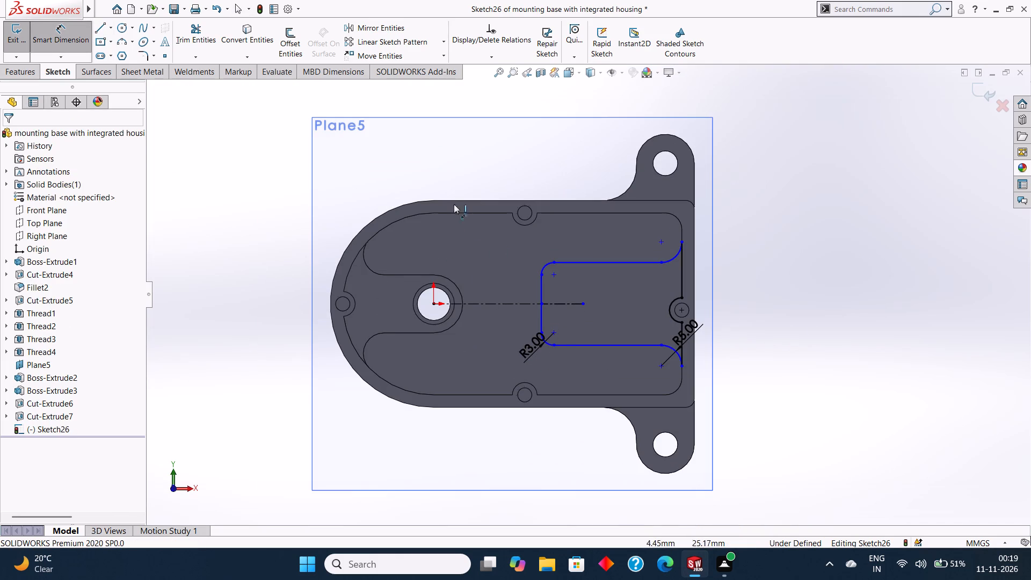
key(Escape)
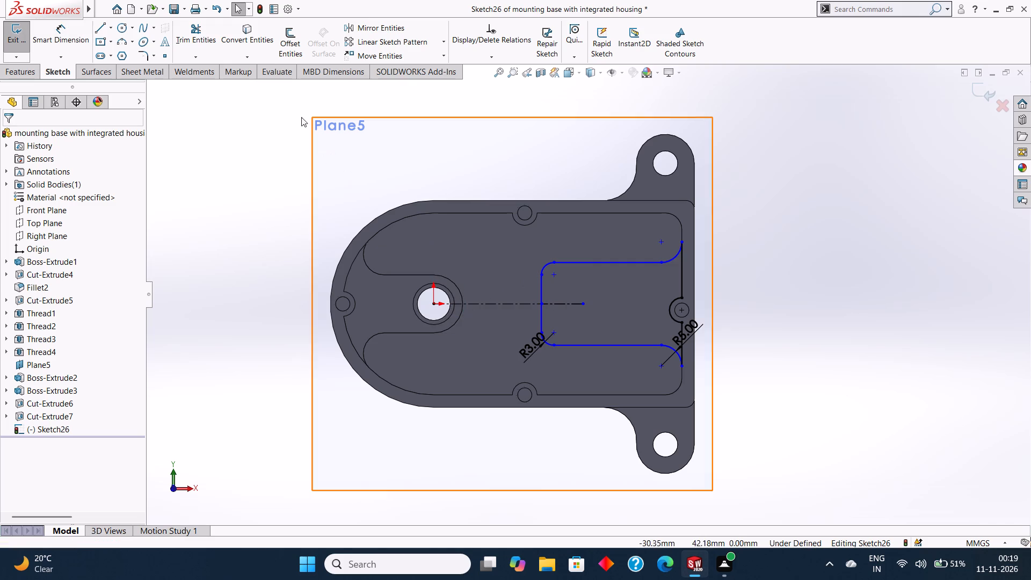
click(206, 33)
click(492, 306)
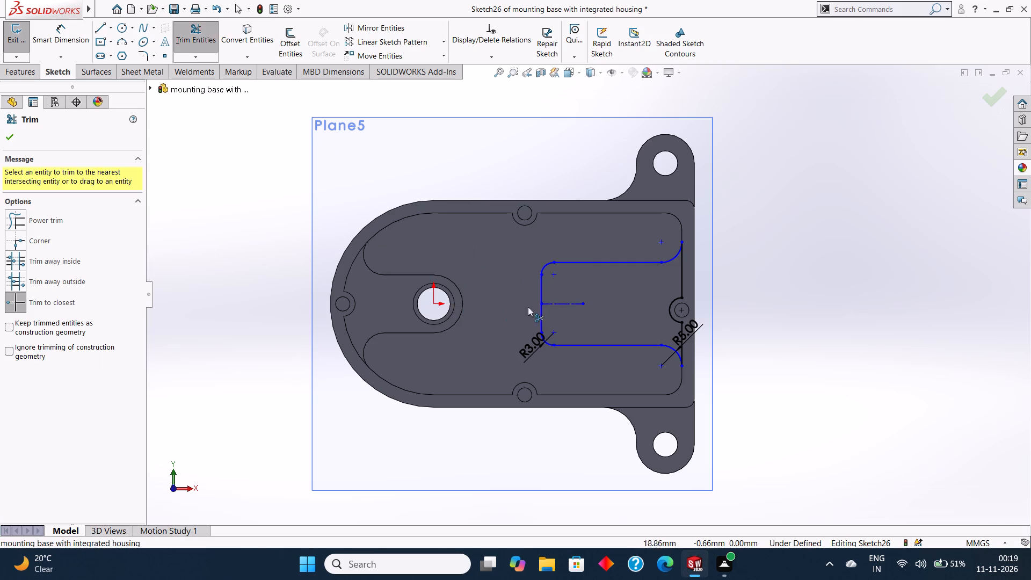
click(569, 303)
click(565, 305)
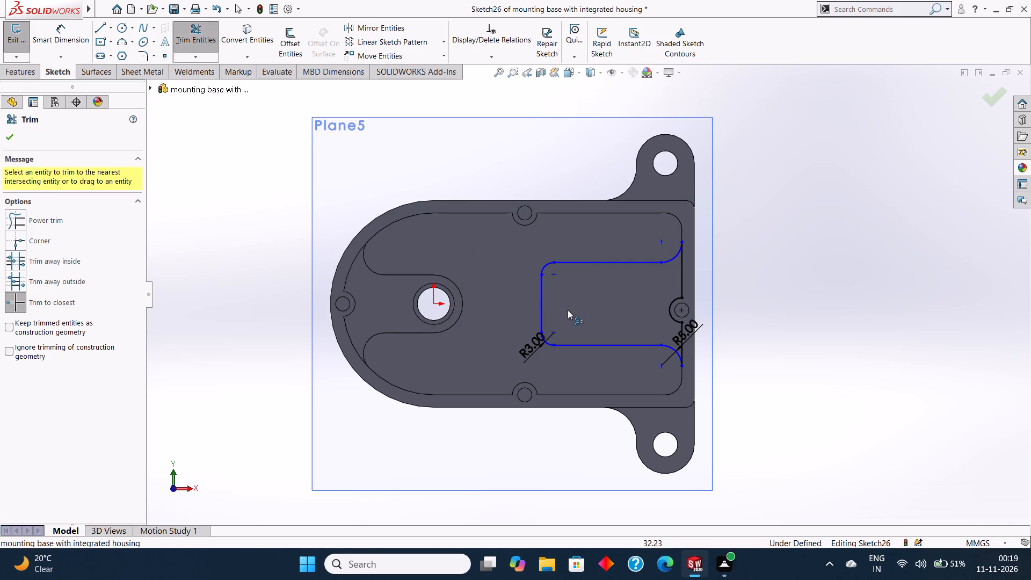
key(Escape)
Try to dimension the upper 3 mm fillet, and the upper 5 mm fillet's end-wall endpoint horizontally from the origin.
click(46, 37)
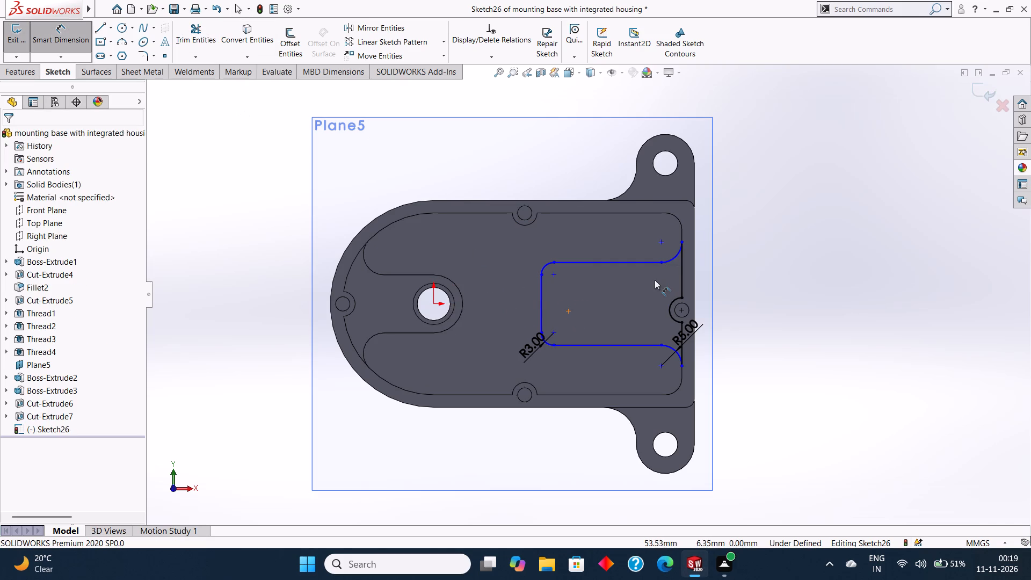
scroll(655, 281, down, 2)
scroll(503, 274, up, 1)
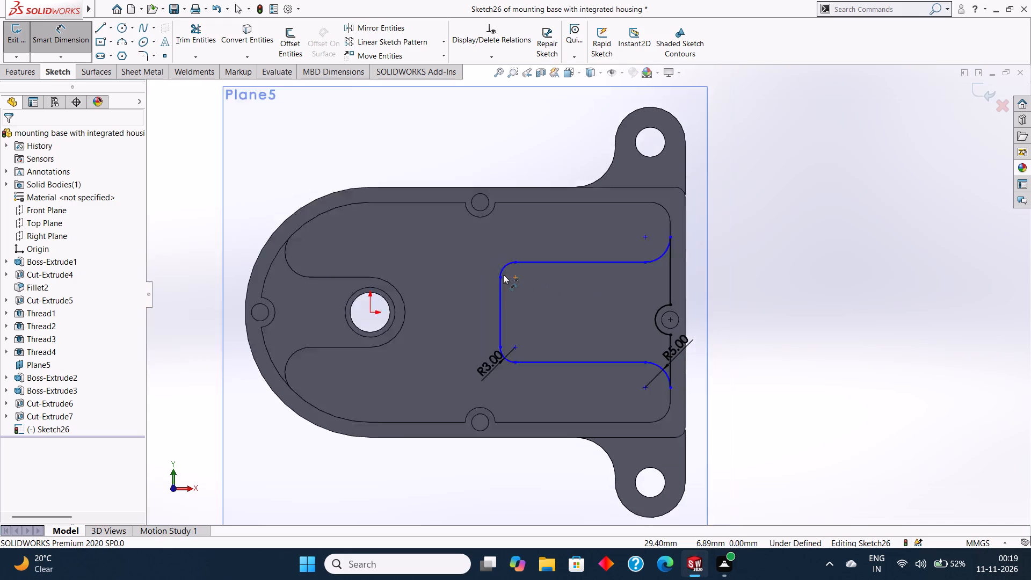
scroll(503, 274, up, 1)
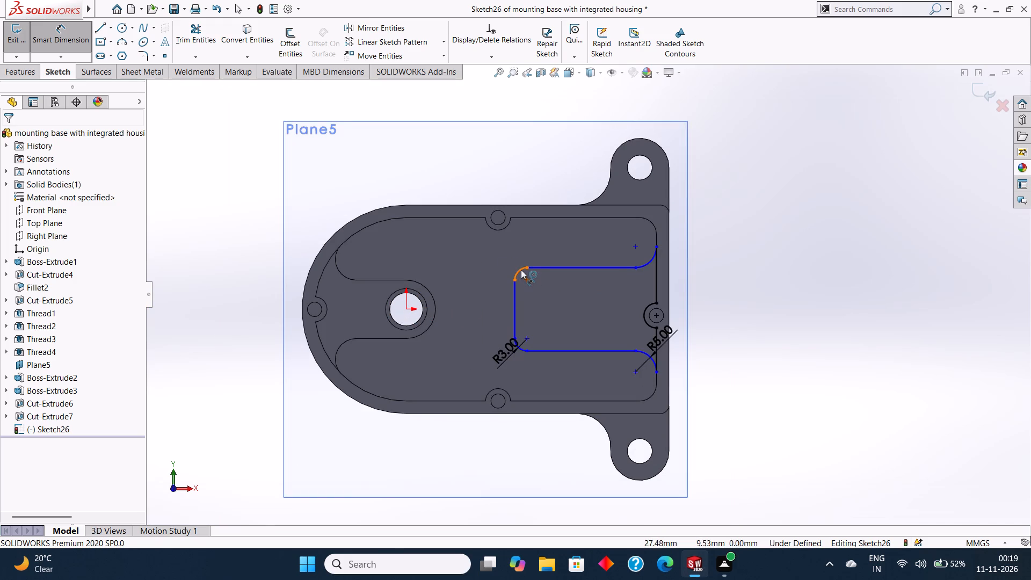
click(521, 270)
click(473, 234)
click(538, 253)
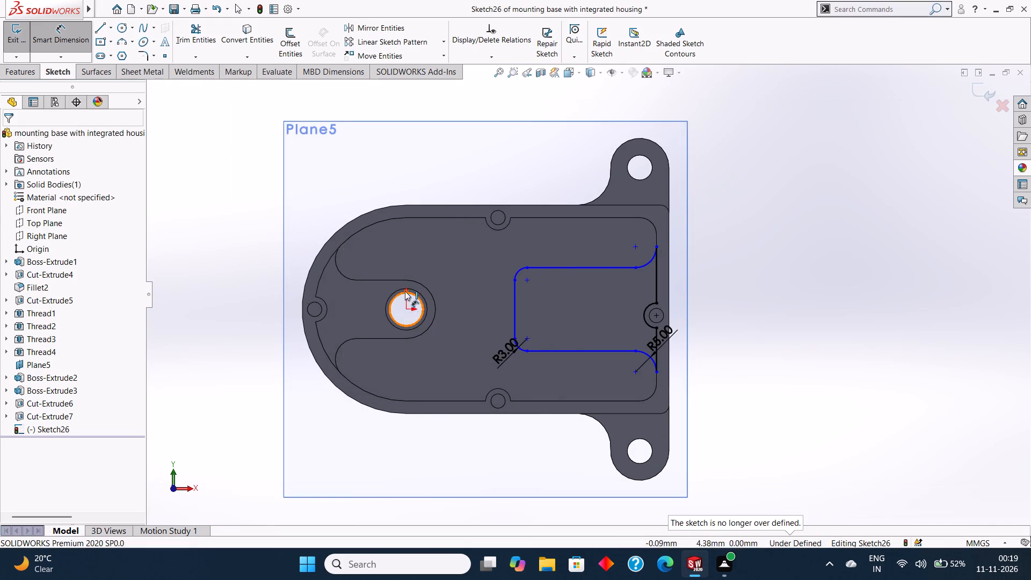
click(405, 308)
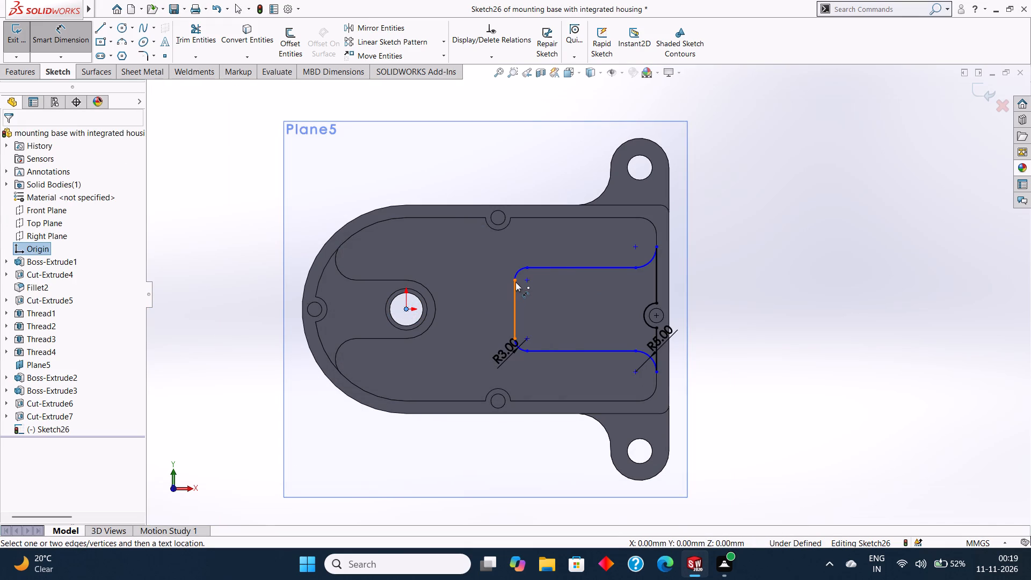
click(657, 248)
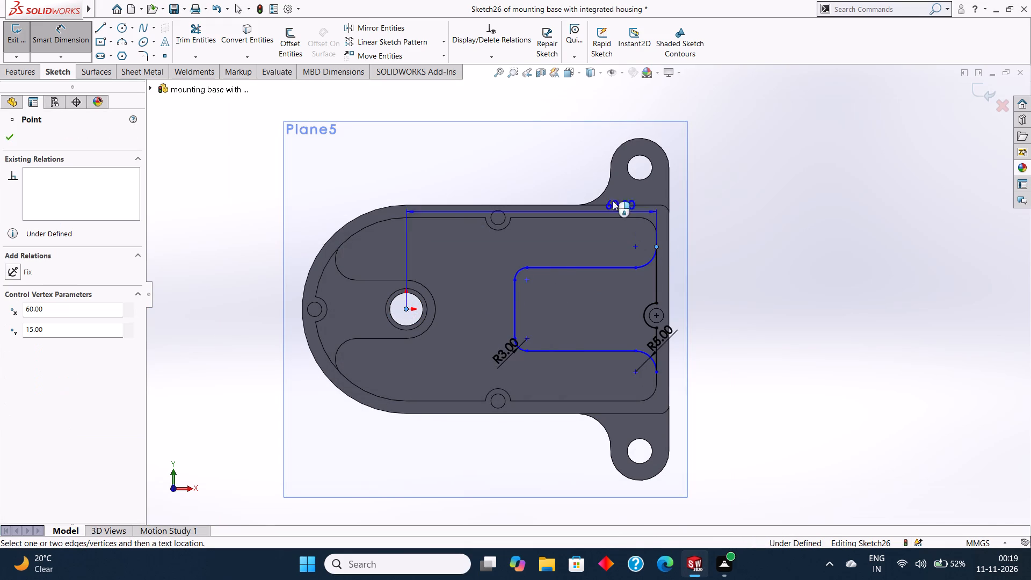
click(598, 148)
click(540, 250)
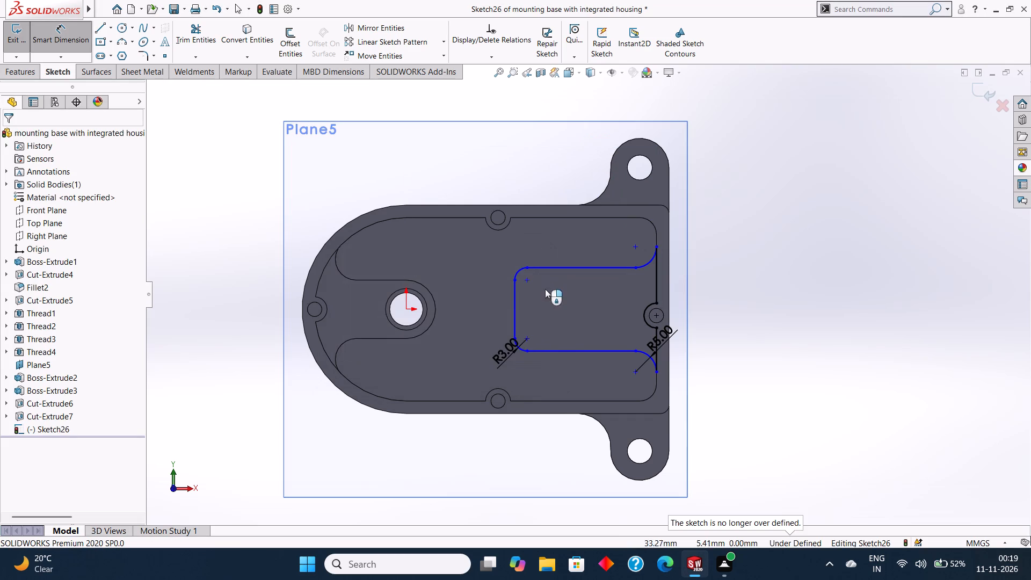
Dimension the upper horizontal line's endpoint at the 5 mm fillet as 55 mm horizontally and 10 mm vertically from the origin.
click(405, 310)
click(636, 270)
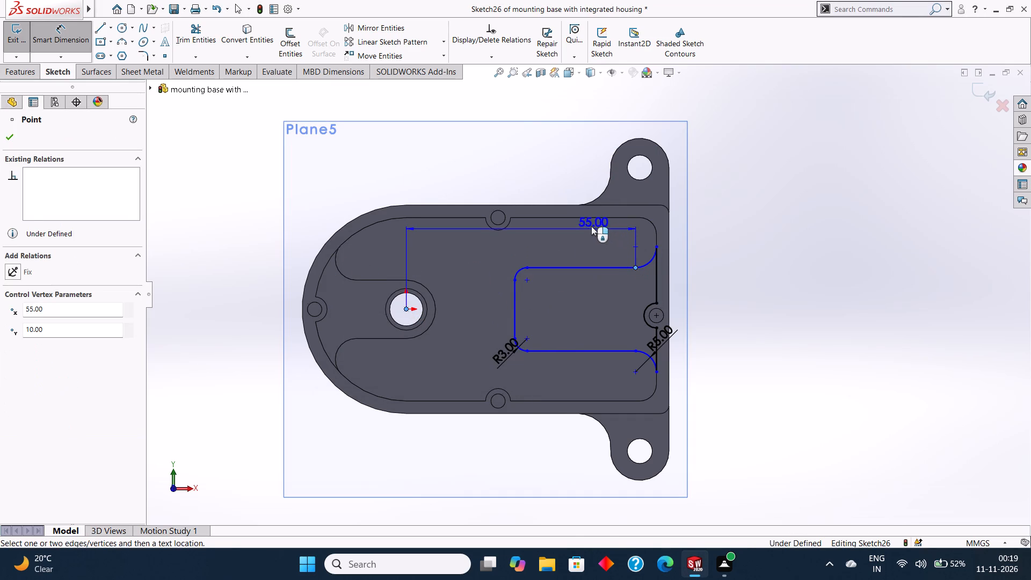
click(591, 226)
click(547, 210)
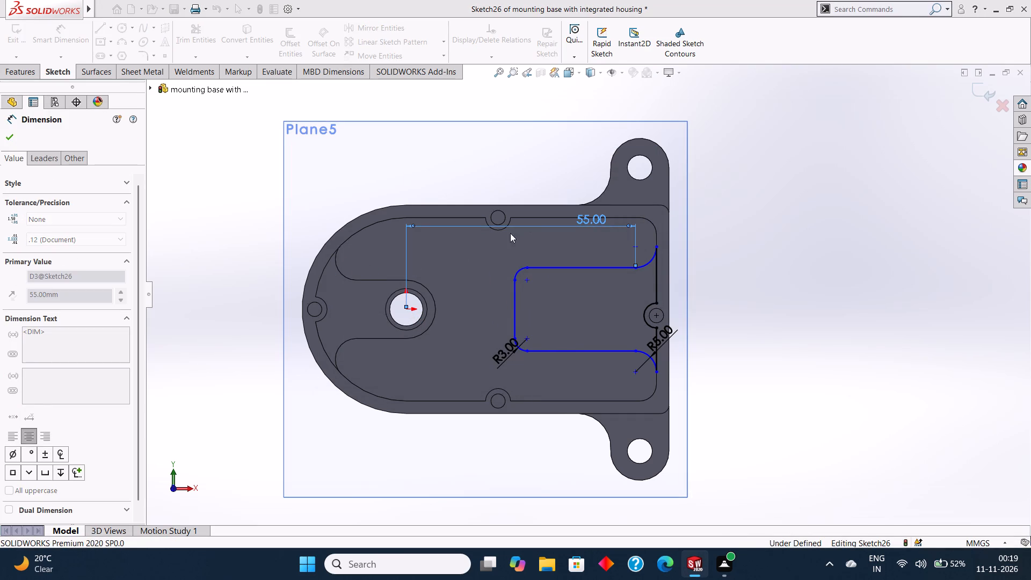
click(406, 311)
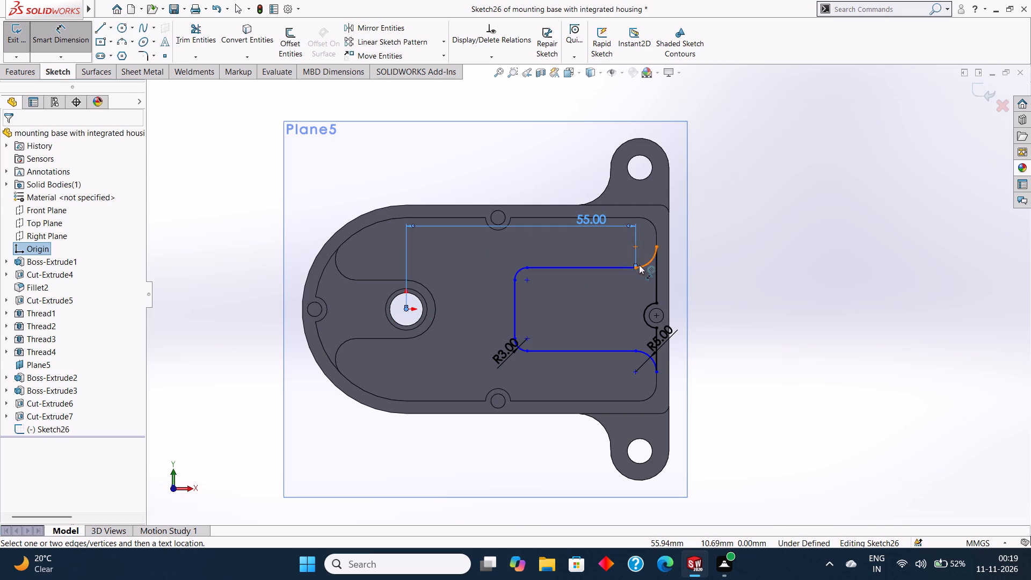
click(636, 269)
click(739, 271)
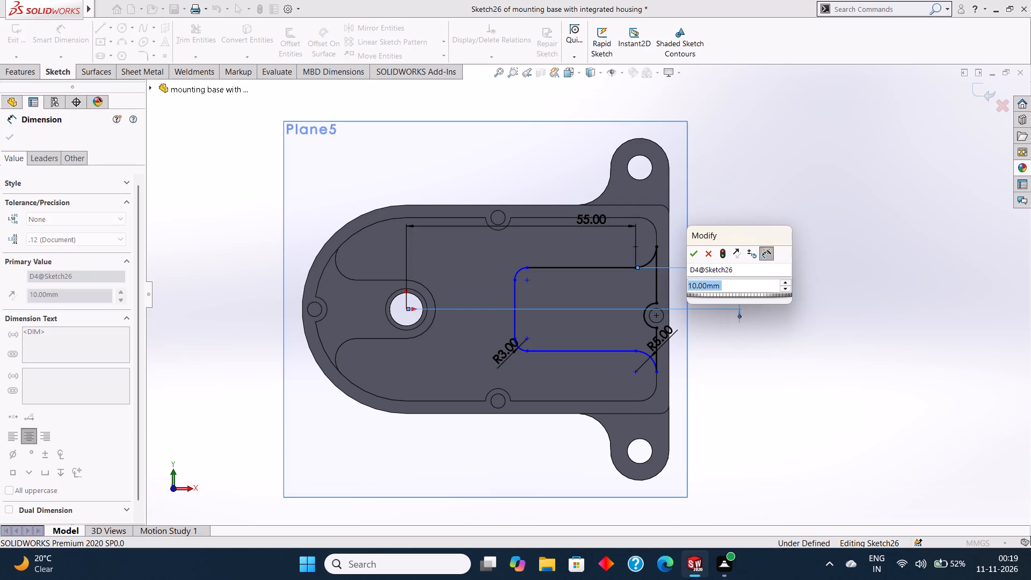
click(692, 259)
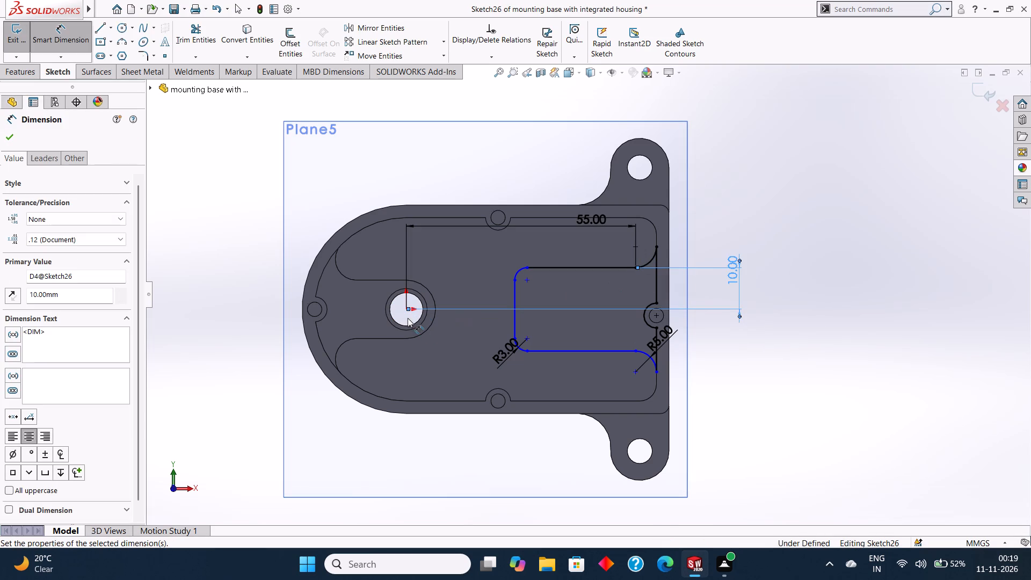
Dimension the upper end of the profile's vertical line as 26 mm horizontally from the origin.
click(405, 311)
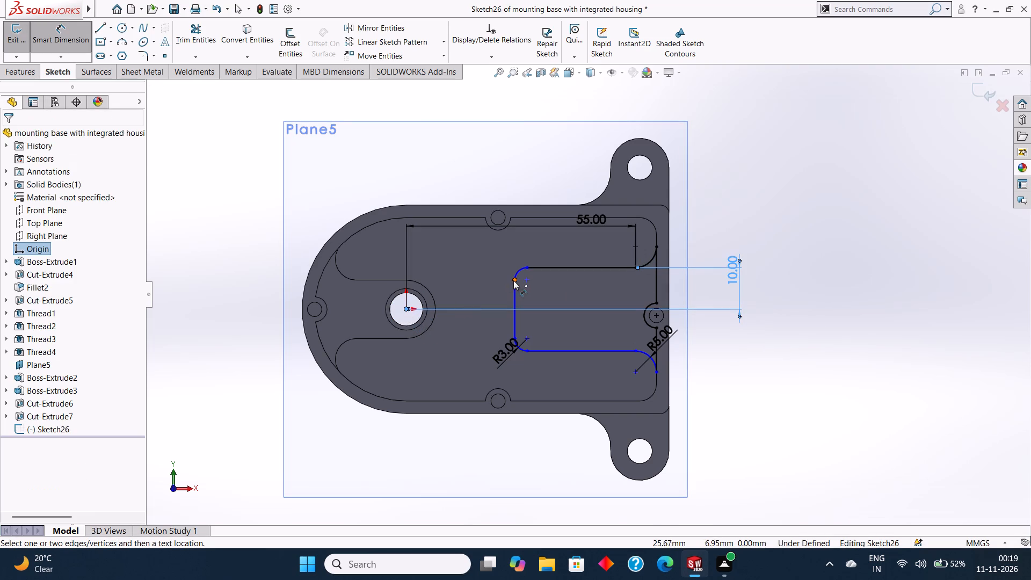
click(513, 280)
click(488, 266)
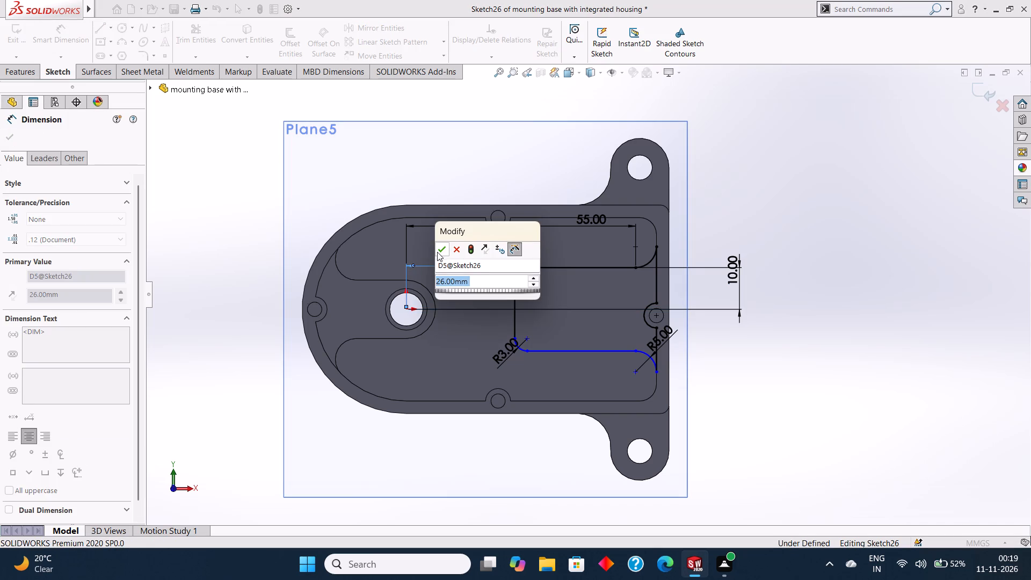
click(437, 251)
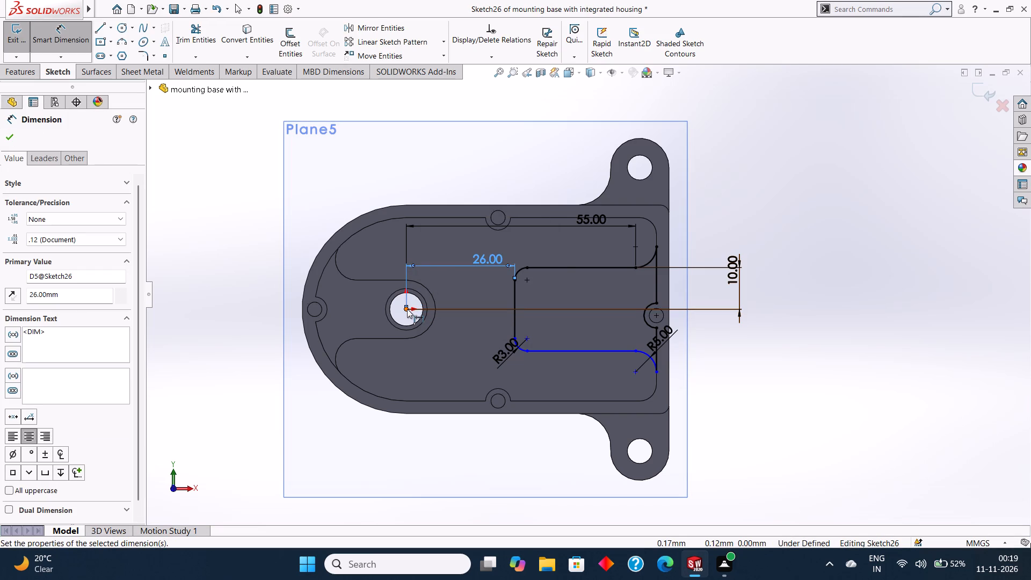
Dimension the lower horizontal line 10 mm vertically from the origin and its endpoint at the 3 mm fillet 29 mm horizontally from the origin.
click(404, 311)
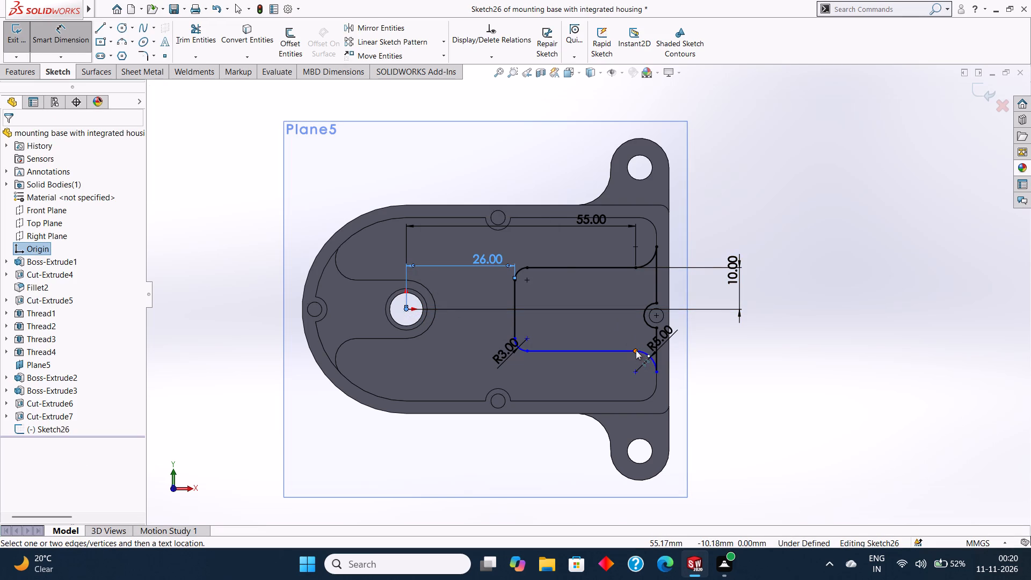
click(635, 350)
click(747, 349)
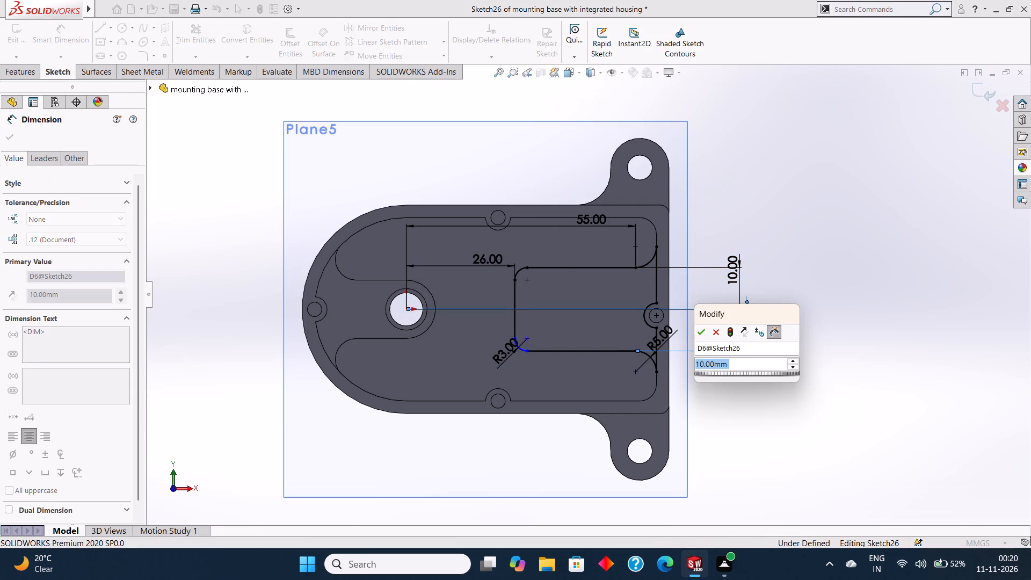
click(696, 335)
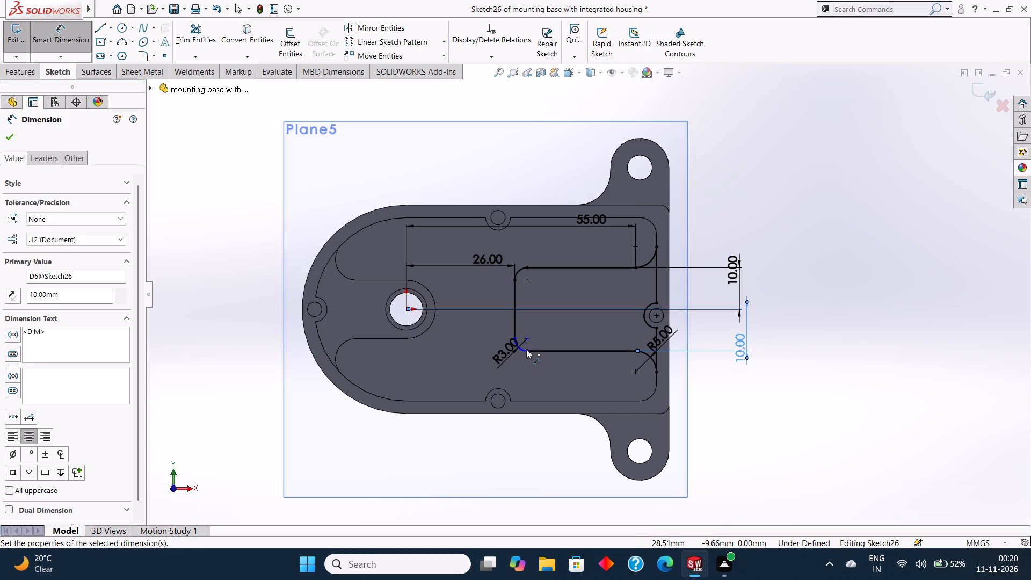
scroll(526, 349, down, 2)
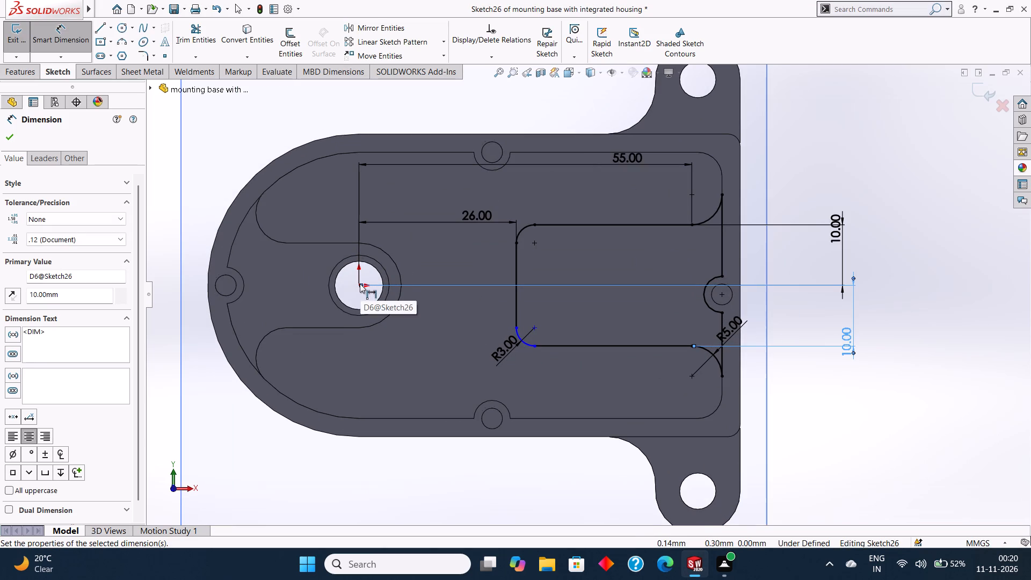
scroll(400, 284, up, 2)
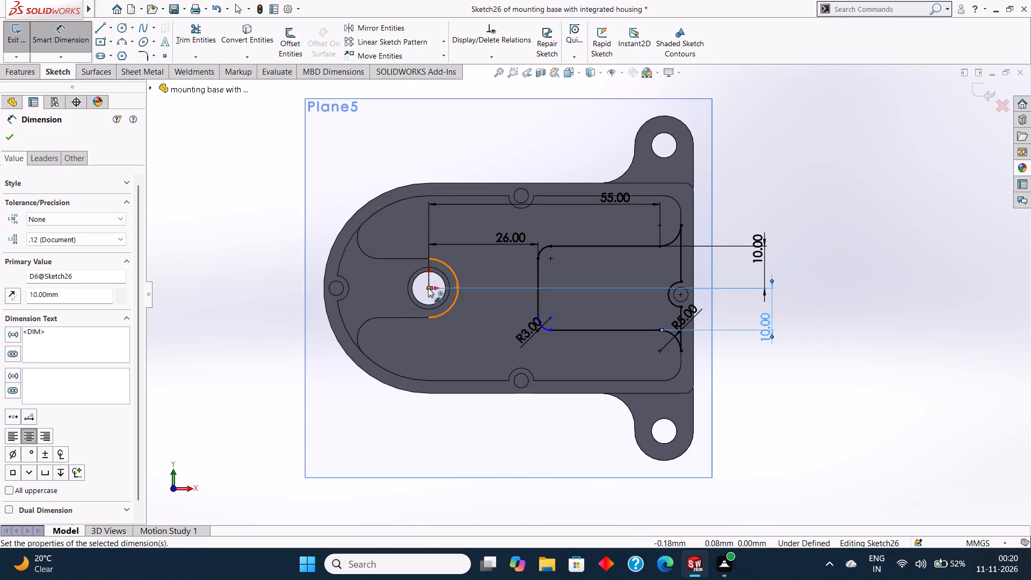
click(428, 288)
click(549, 332)
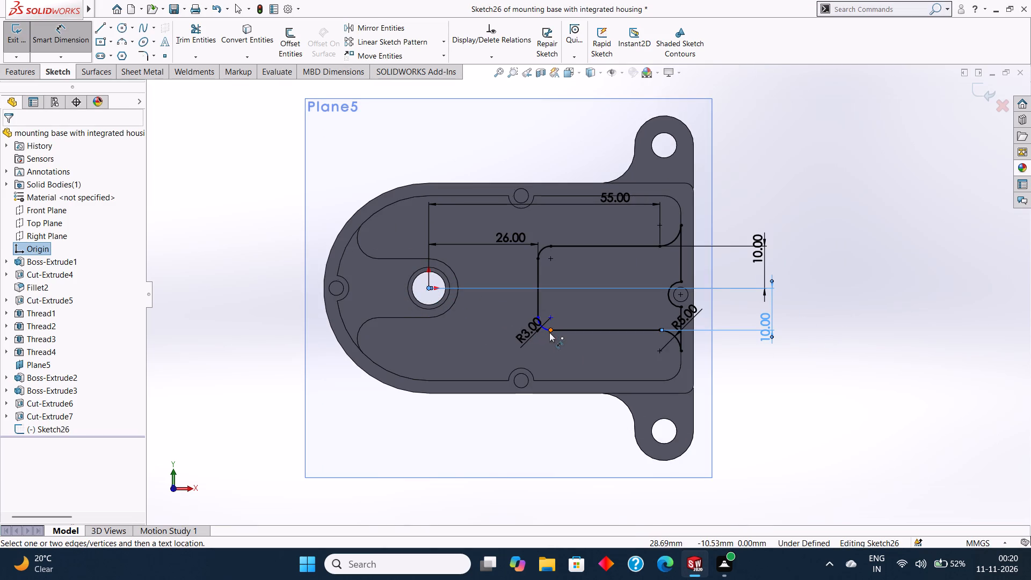
click(502, 355)
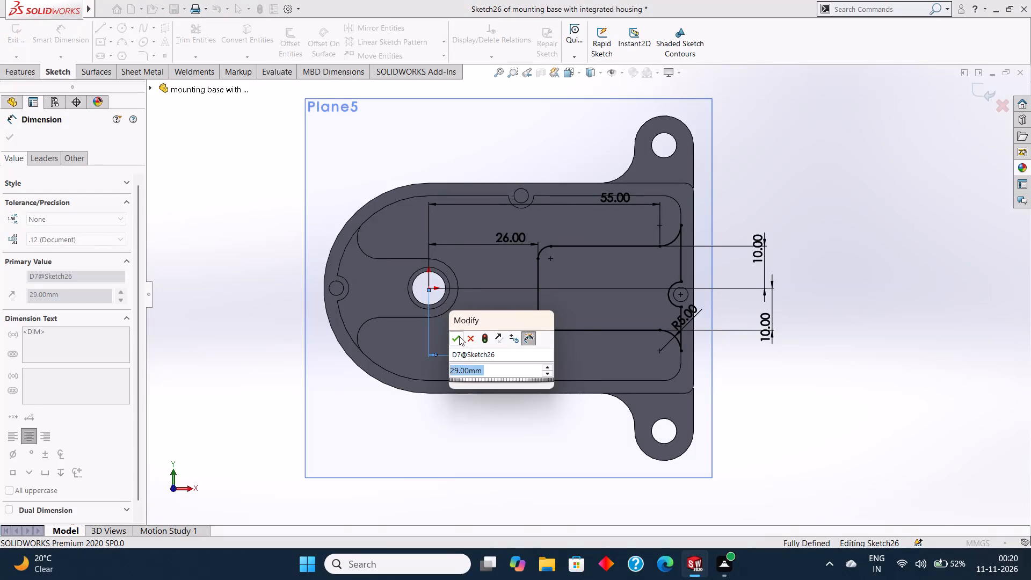
click(459, 336)
click(12, 139)
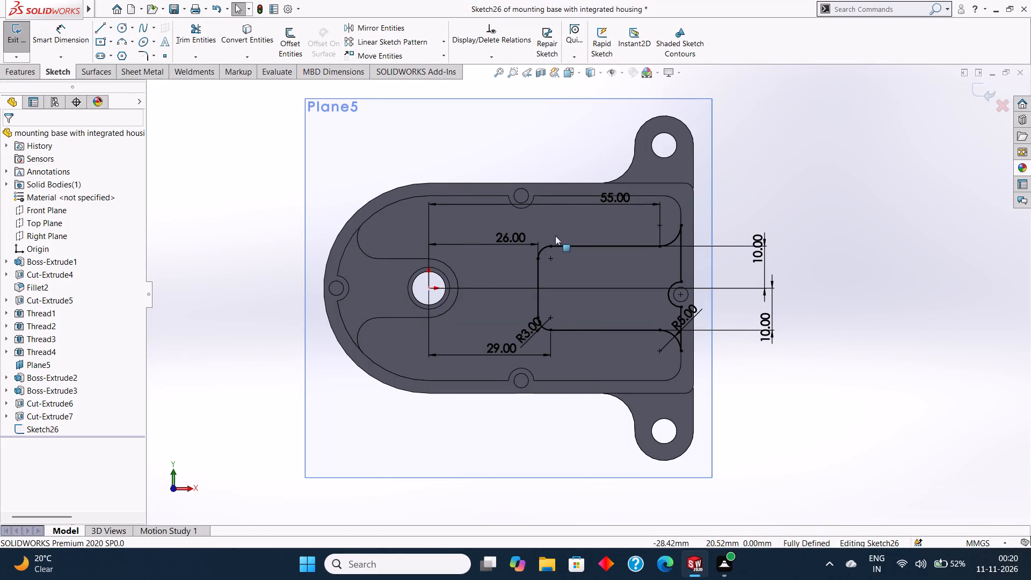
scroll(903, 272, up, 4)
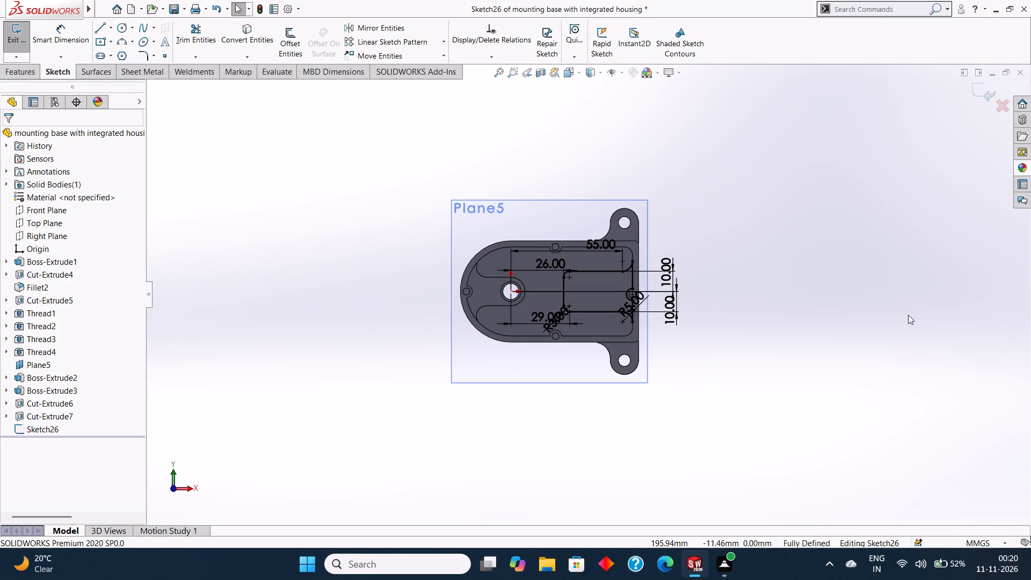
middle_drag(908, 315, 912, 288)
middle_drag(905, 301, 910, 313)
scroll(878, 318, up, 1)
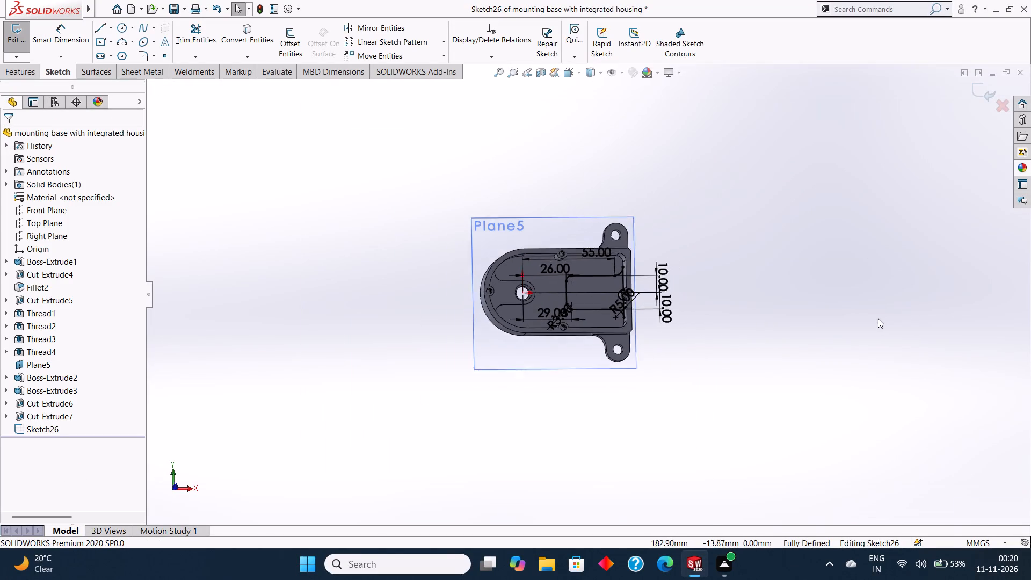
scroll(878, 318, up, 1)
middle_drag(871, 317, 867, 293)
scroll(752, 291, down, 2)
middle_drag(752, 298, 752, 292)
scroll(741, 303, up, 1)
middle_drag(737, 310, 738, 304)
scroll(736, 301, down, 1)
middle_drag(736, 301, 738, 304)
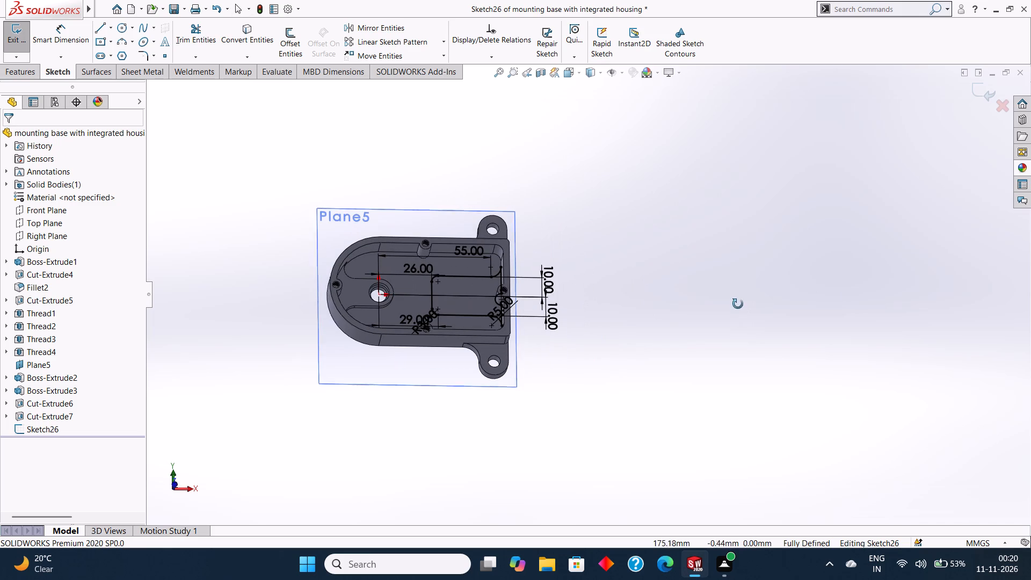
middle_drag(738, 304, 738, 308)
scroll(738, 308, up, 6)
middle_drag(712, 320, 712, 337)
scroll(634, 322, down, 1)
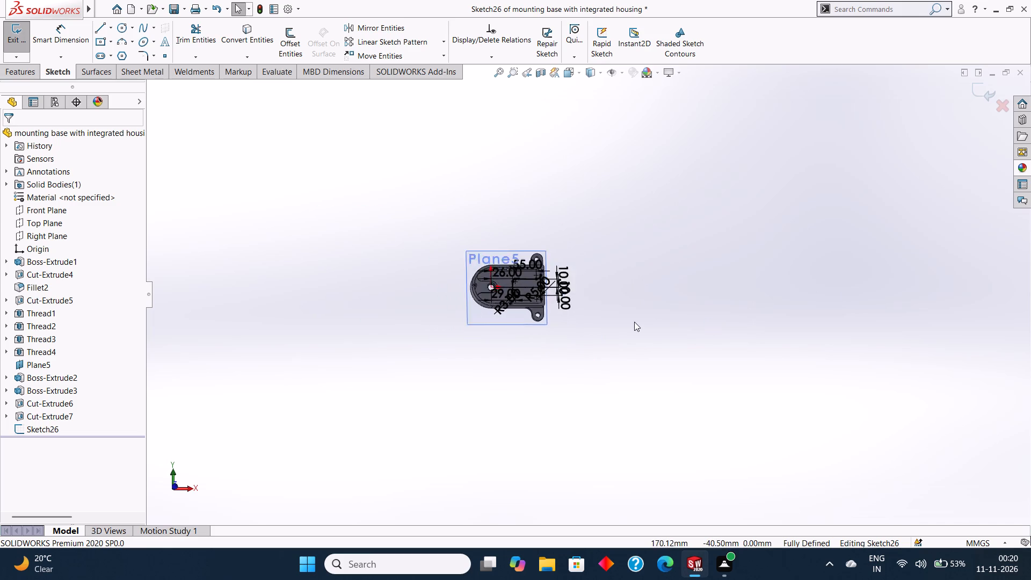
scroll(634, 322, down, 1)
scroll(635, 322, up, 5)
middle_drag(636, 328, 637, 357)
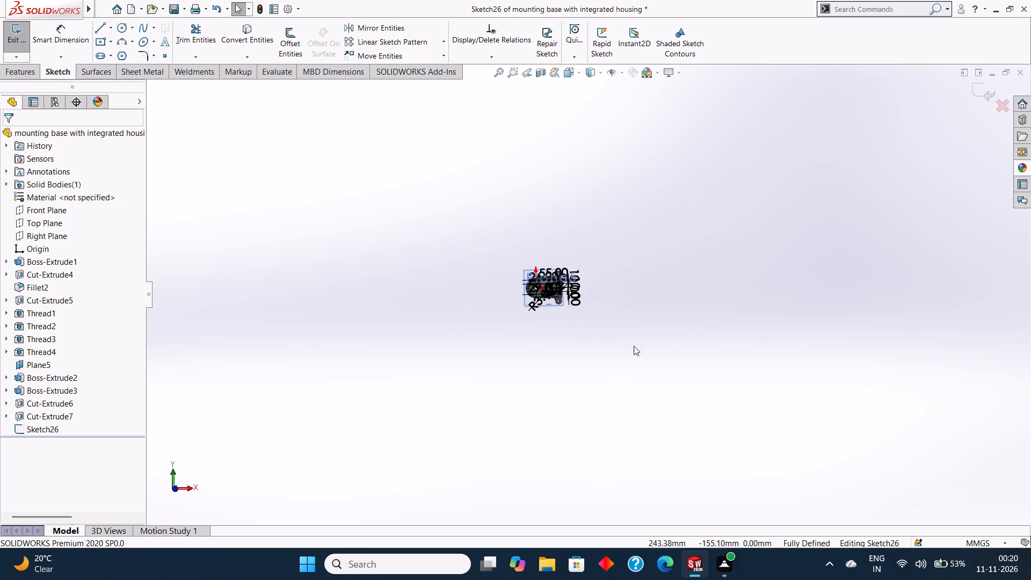
Extrude the filleted profile by the end wall as a 3 mm blind boss merged with the housing.
middle_drag(633, 344, 634, 357)
middle_drag(634, 353, 633, 338)
scroll(634, 325, down, 1)
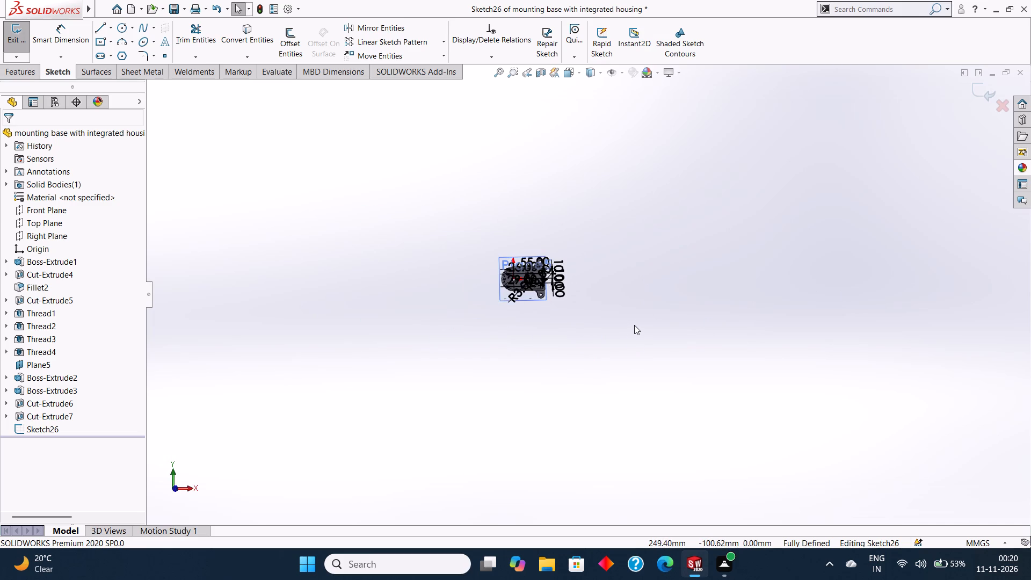
scroll(634, 325, up, 2)
middle_click(634, 325)
scroll(571, 290, down, 11)
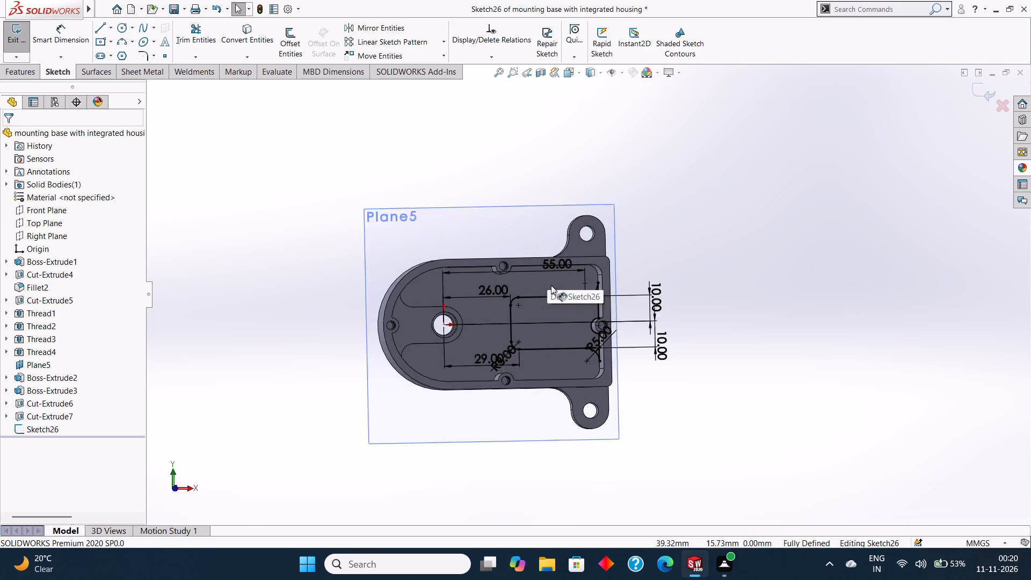
scroll(551, 285, down, 1)
middle_drag(763, 309, 742, 186)
middle_drag(731, 259, 735, 246)
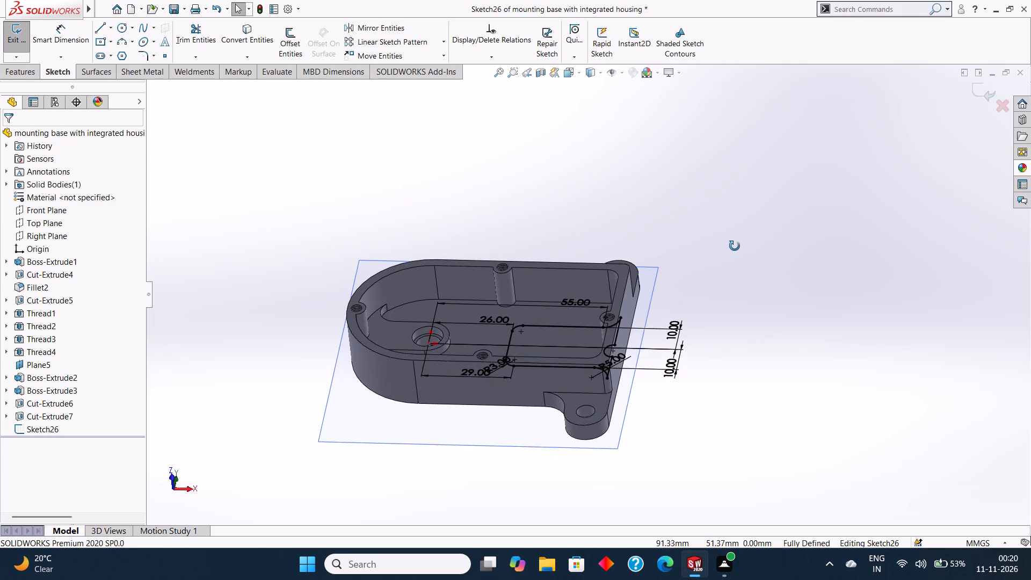
middle_drag(735, 246, 740, 251)
click(27, 70)
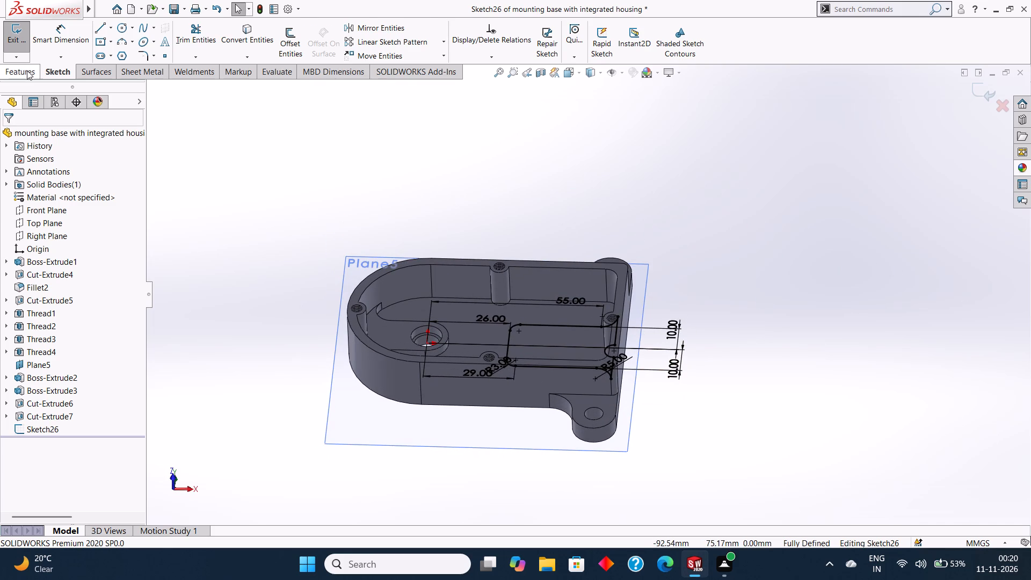
click(28, 44)
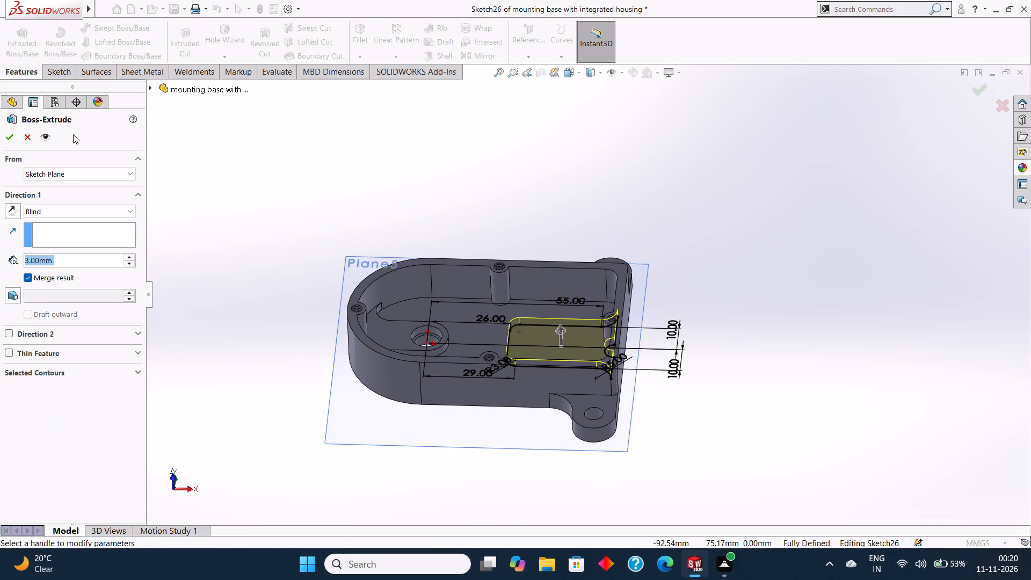
click(3, 134)
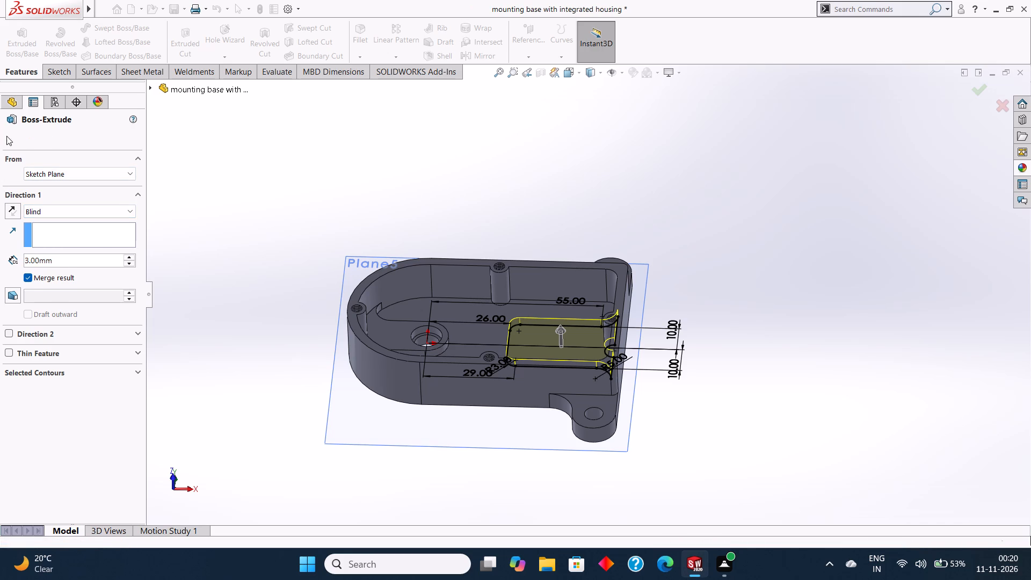
click(781, 247)
Start a new sketch on the flat face of the newly extruded boss and view it face-on.
middle_drag(781, 247, 768, 327)
scroll(559, 354, down, 3)
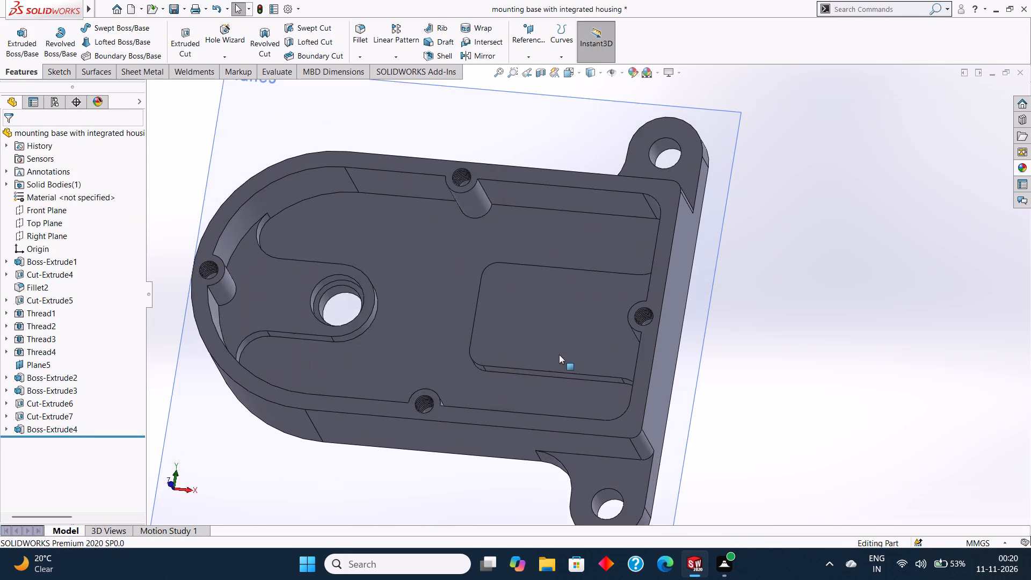
middle_drag(565, 347, 602, 357)
scroll(570, 348, down, 1)
middle_drag(610, 346, 610, 300)
middle_drag(608, 292, 611, 296)
middle_click(611, 299)
middle_drag(601, 294, 603, 304)
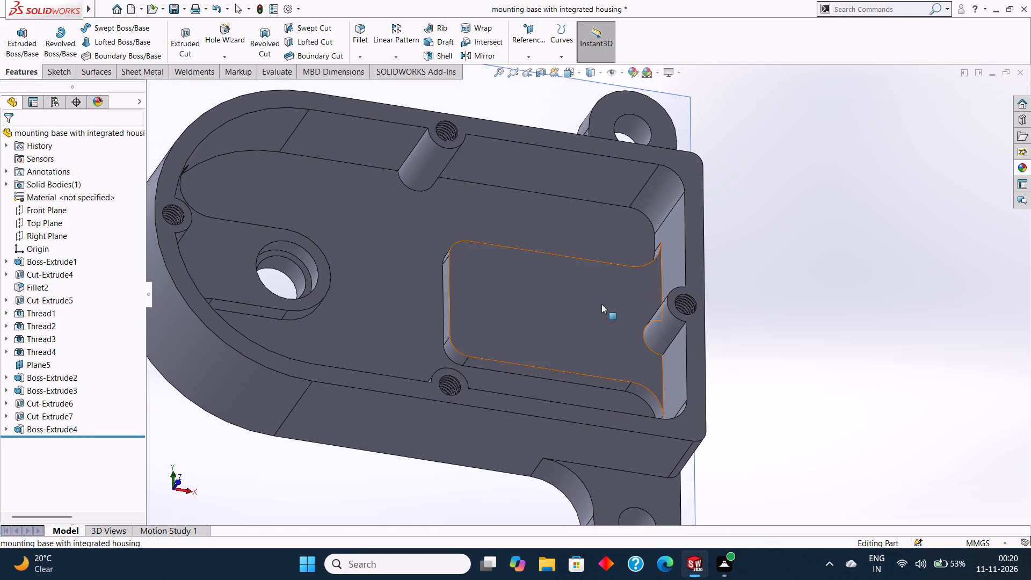
middle_drag(599, 303, 593, 299)
middle_drag(583, 295, 585, 313)
middle_click(547, 306)
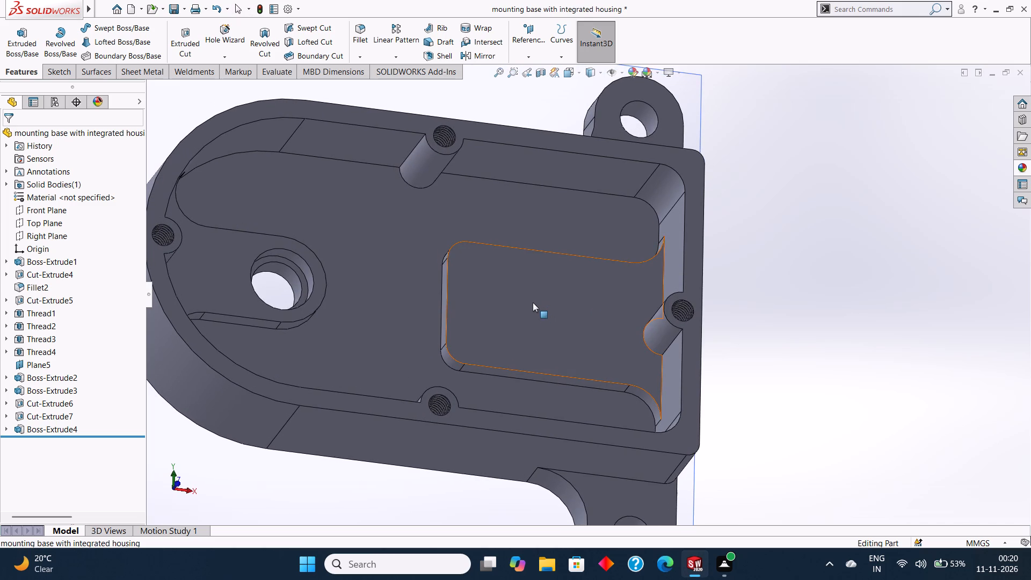
click(526, 292)
click(573, 262)
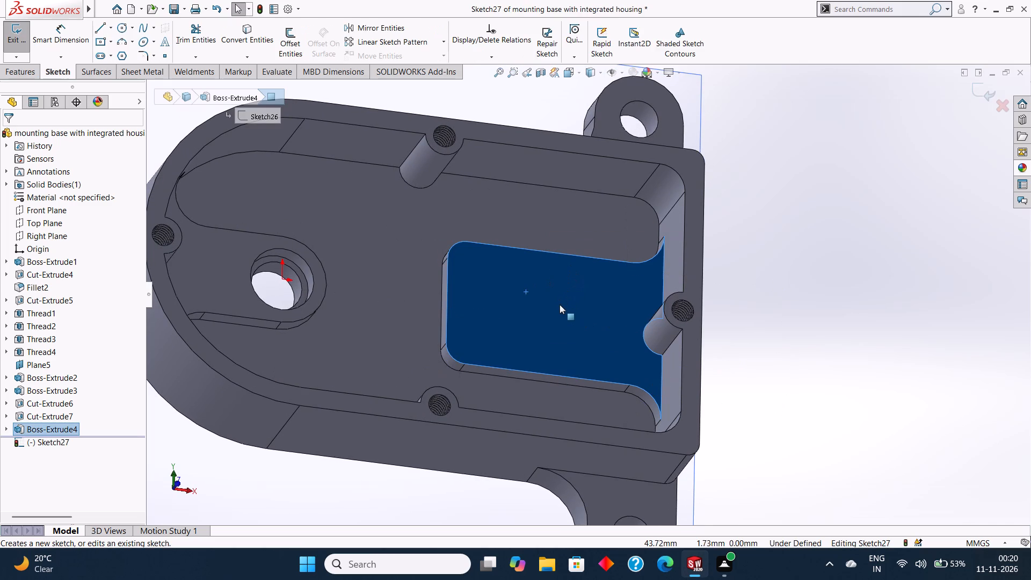
key(ctrl+8)
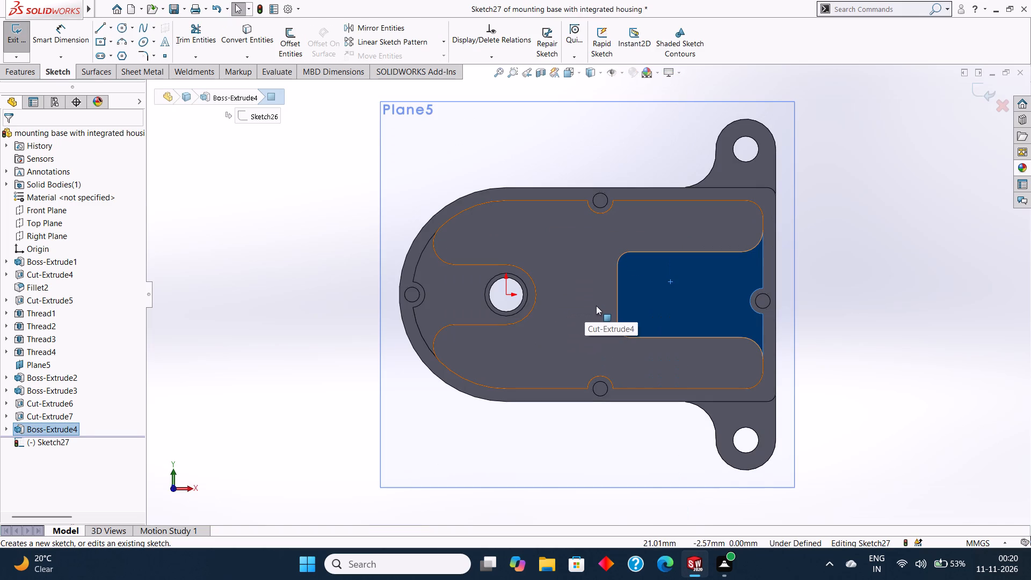
key(Escape)
key(Escape)
Sketch a 10 mm horizontal construction line from the midpoint of the boss's inner vertical edge towards the end wall.
scroll(695, 303, down, 2)
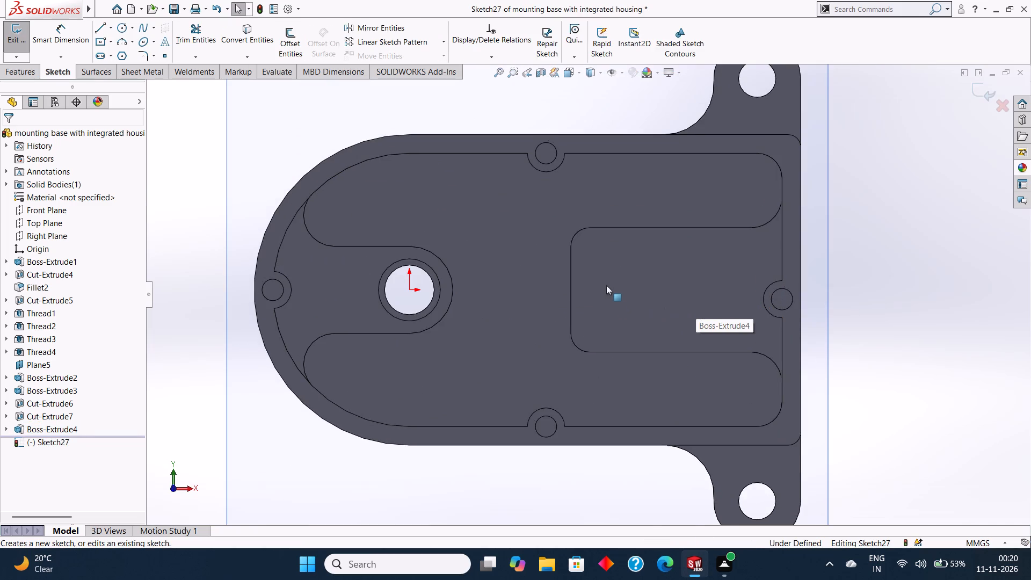
scroll(605, 283, down, 2)
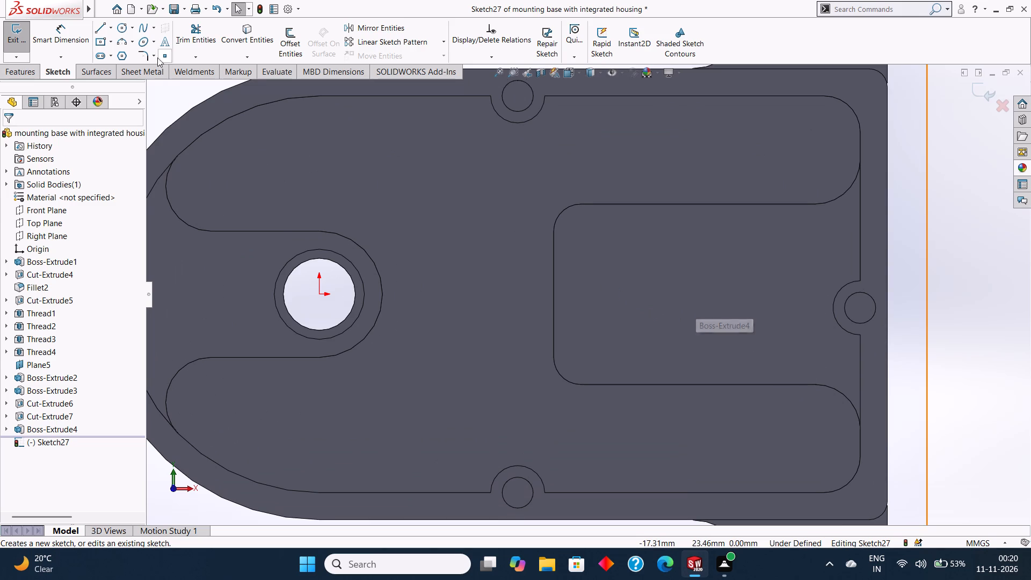
click(110, 25)
click(120, 55)
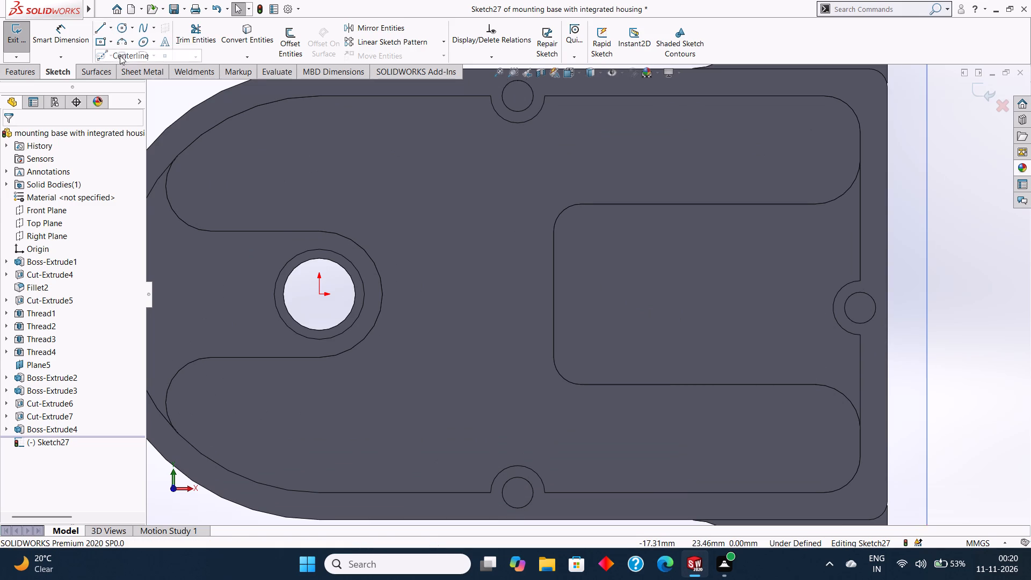
click(555, 295)
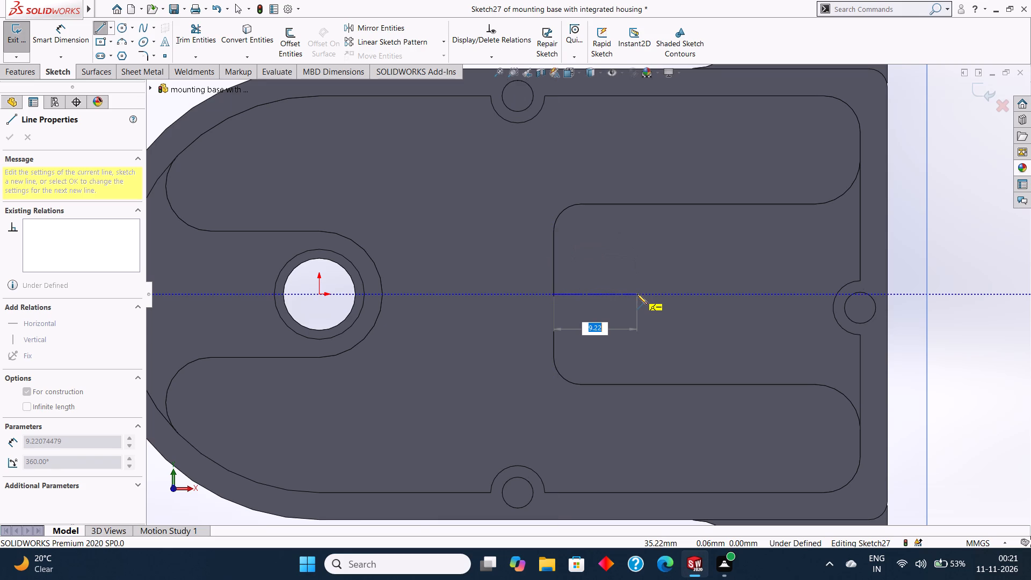
key(BackSpace)
text(10)
key(Return)
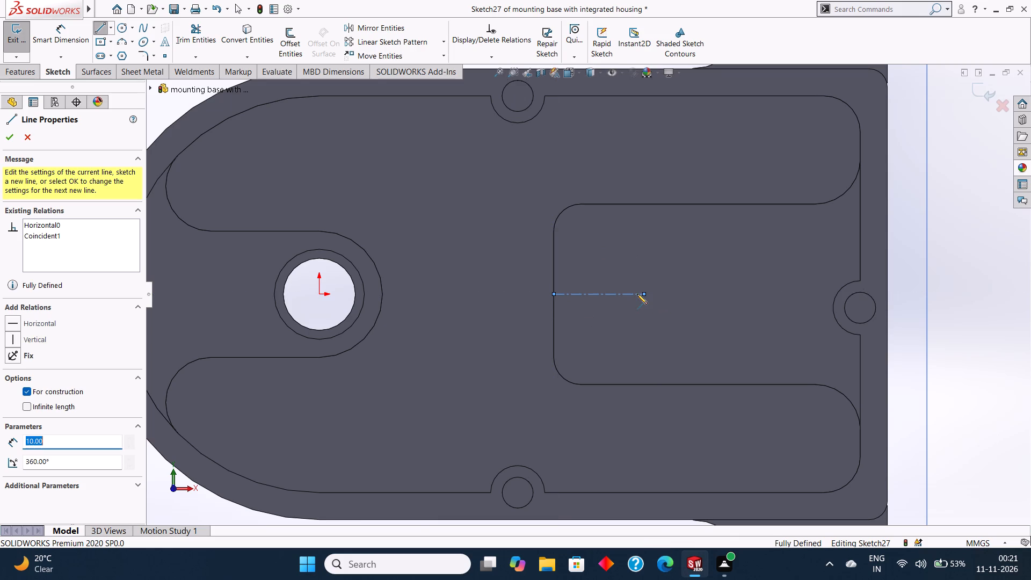
key(Escape)
key(Escape)
Draw a 7 mm radius circle centred on the free end of the construction line.
scroll(705, 289, up, 1)
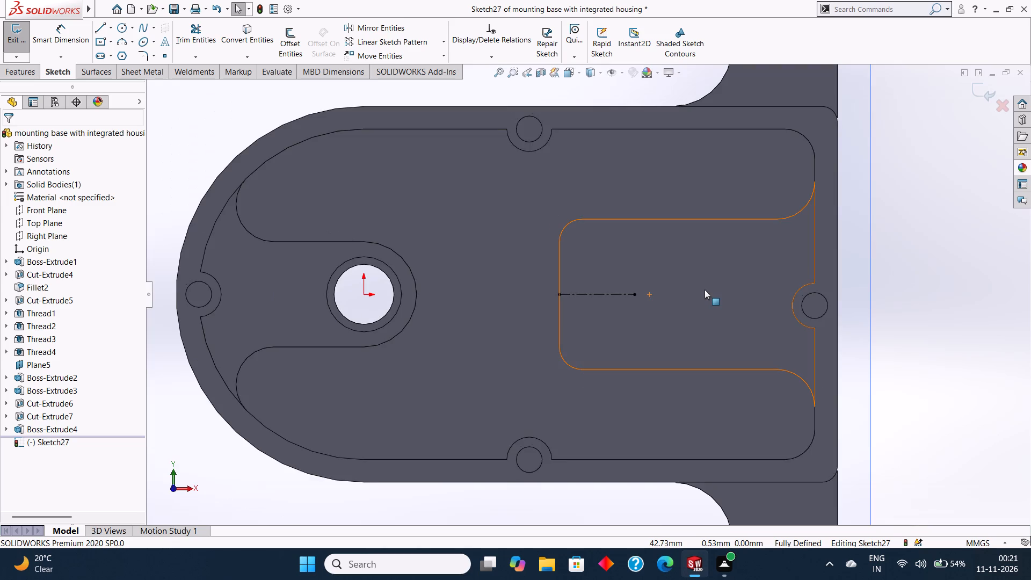
scroll(694, 292, up, 3)
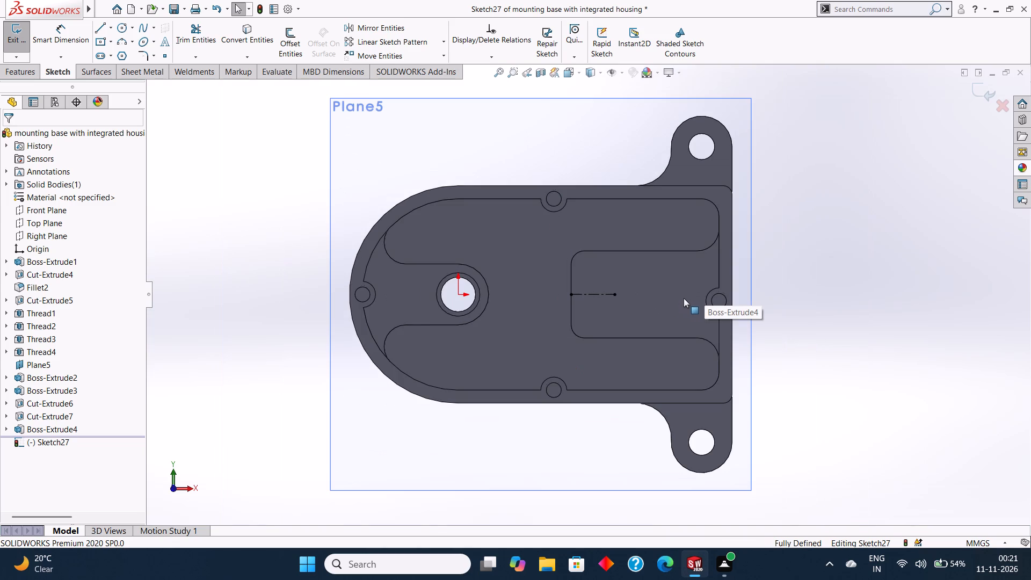
scroll(696, 298, down, 1)
scroll(703, 292, up, 1)
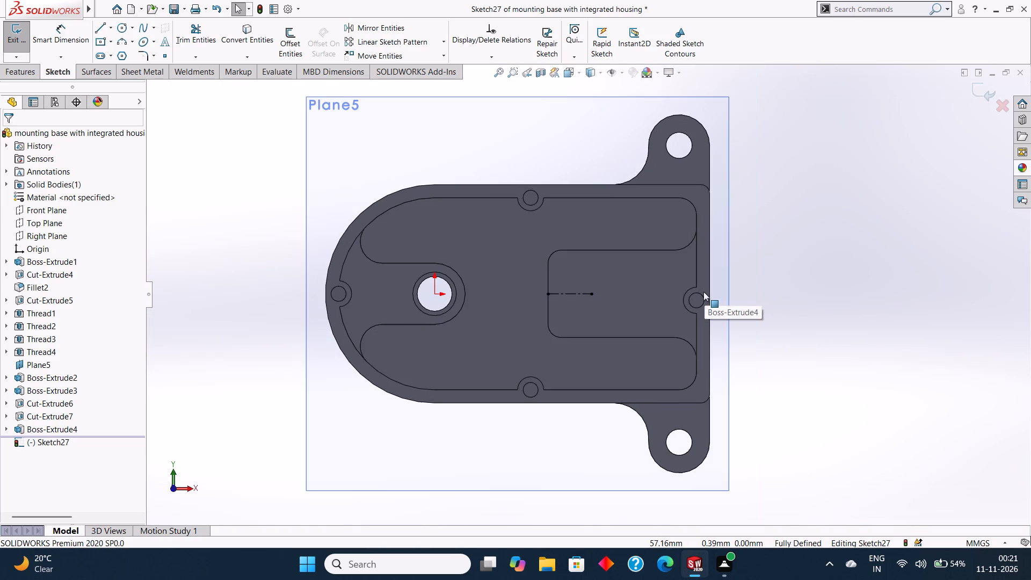
scroll(703, 291, down, 1)
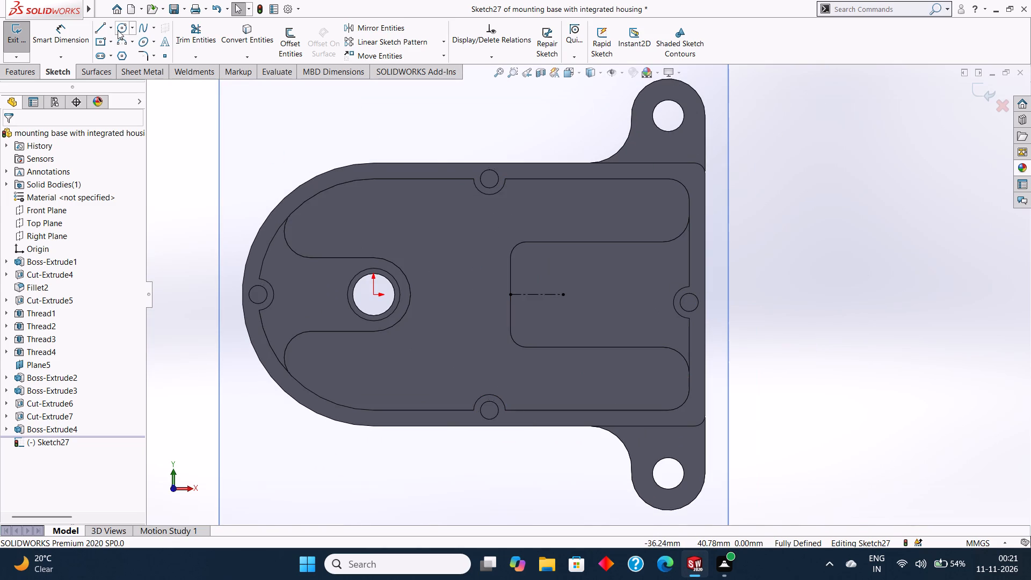
click(118, 30)
drag(564, 294, 607, 320)
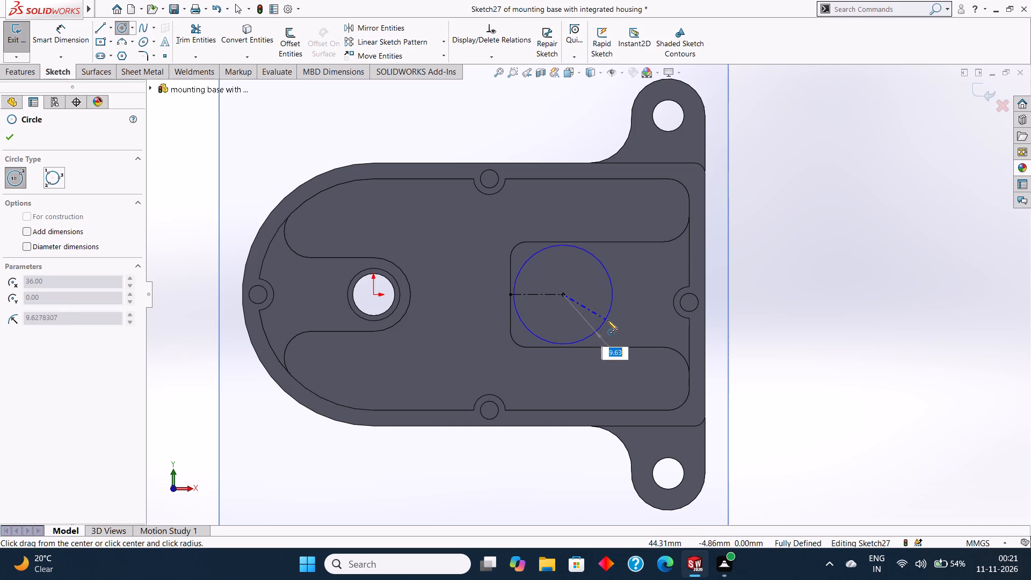
drag(607, 320, 597, 311)
key(BackSpace)
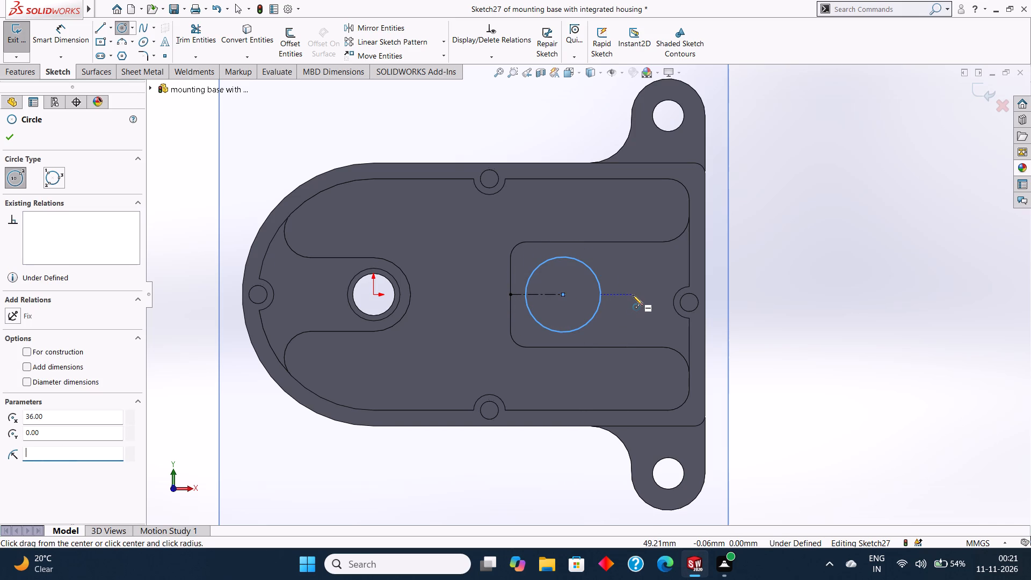
key(7)
key(Return)
key(Escape)
key(Escape)
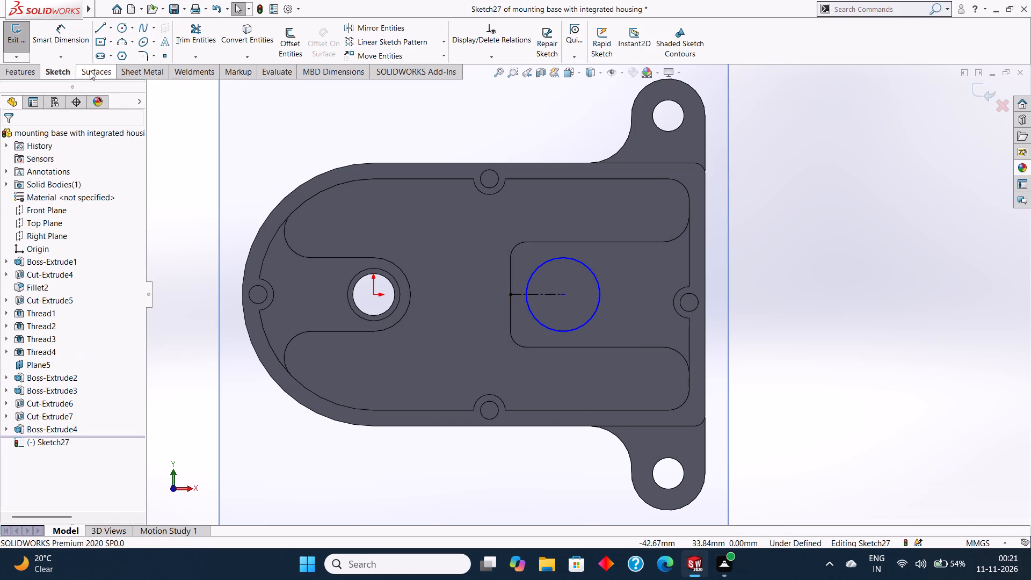
Dimension the circle's diameter as 14 mm and its centre 36 mm horizontally from the origin.
click(78, 33)
click(570, 259)
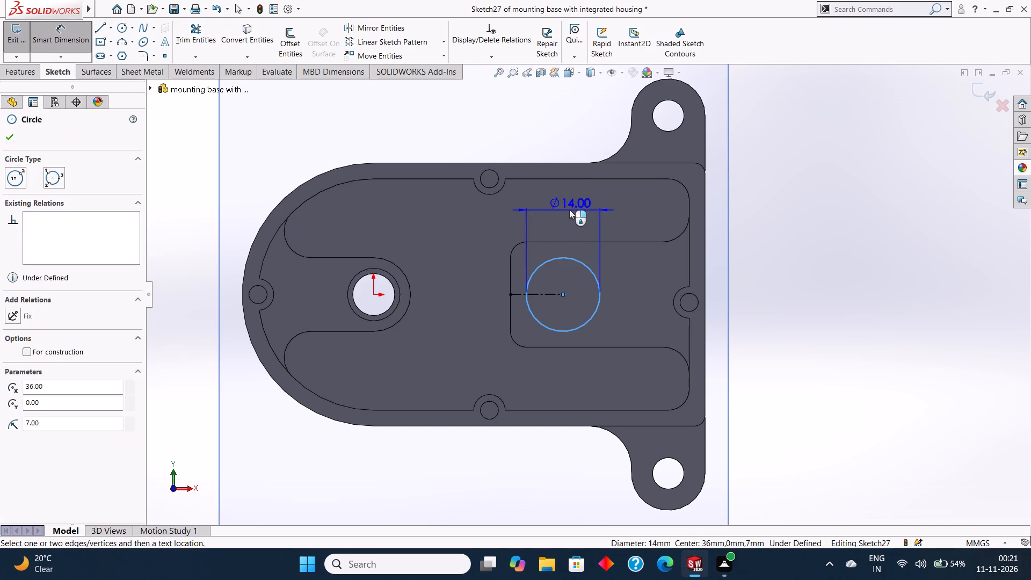
click(569, 209)
click(520, 189)
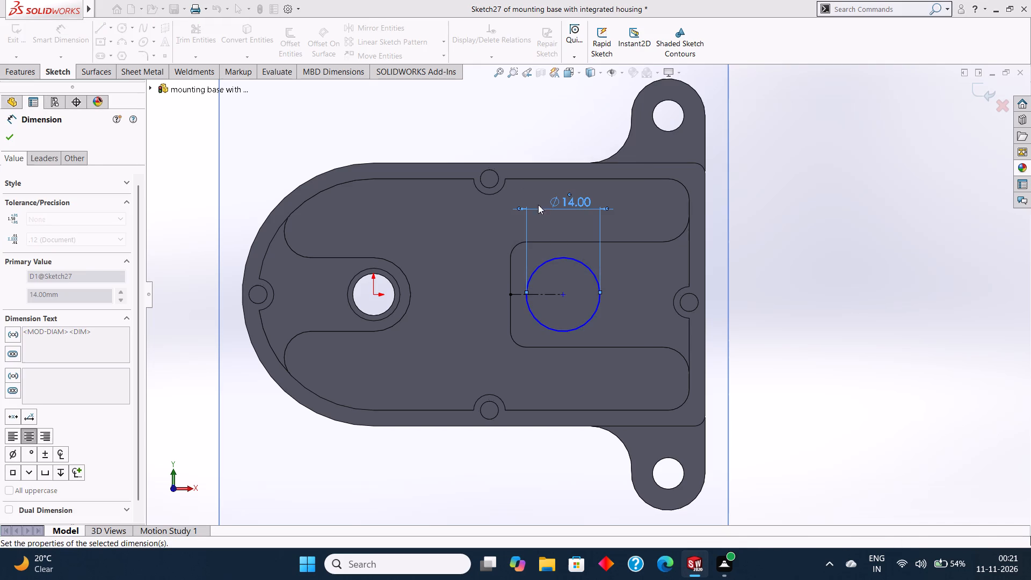
click(373, 293)
click(564, 294)
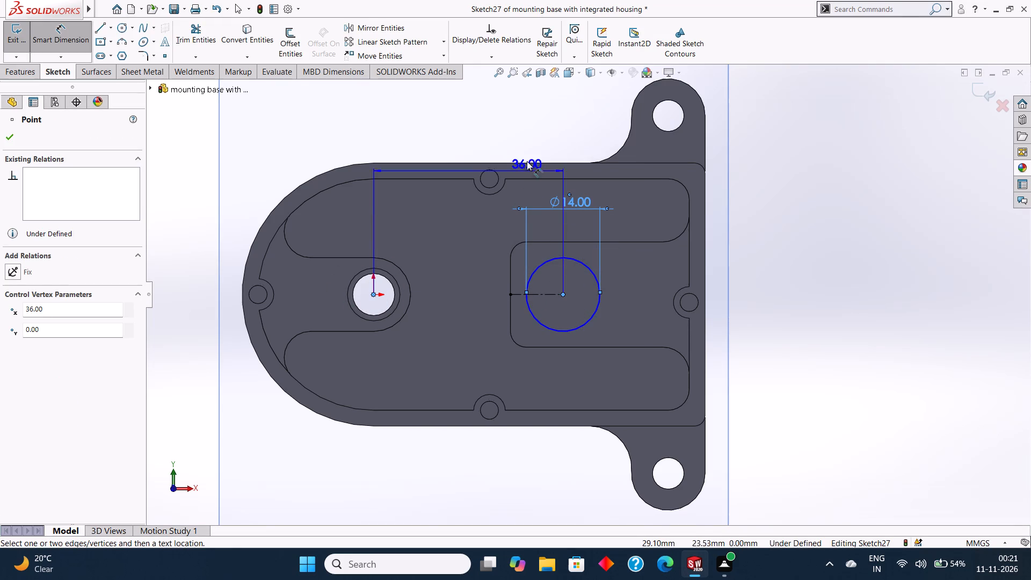
click(525, 134)
click(480, 115)
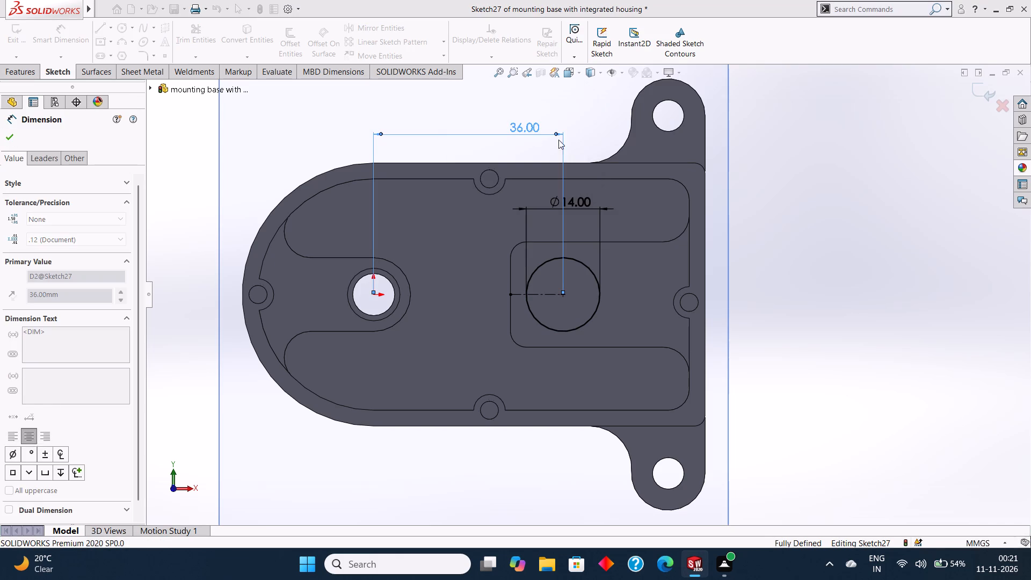
click(12, 136)
Draw a concentric circle of 6 mm radius inside the 14 mm circle.
click(124, 27)
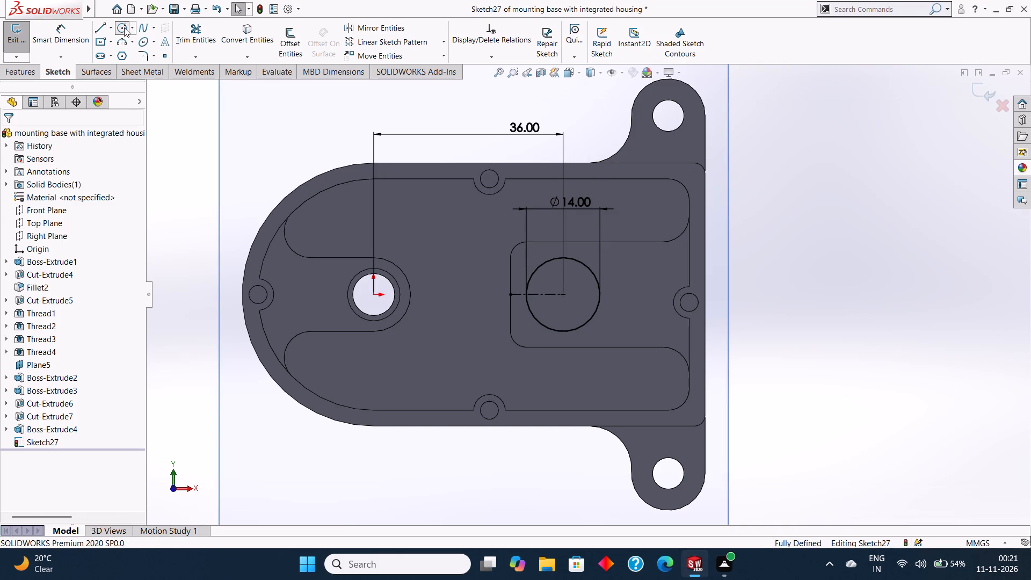
drag(562, 295, 579, 315)
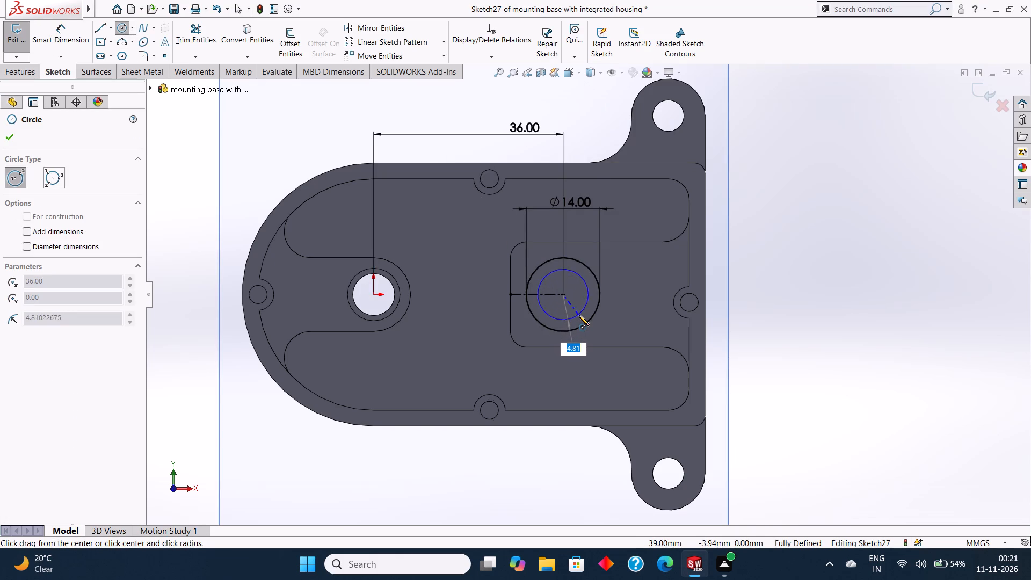
drag(579, 315, 579, 316)
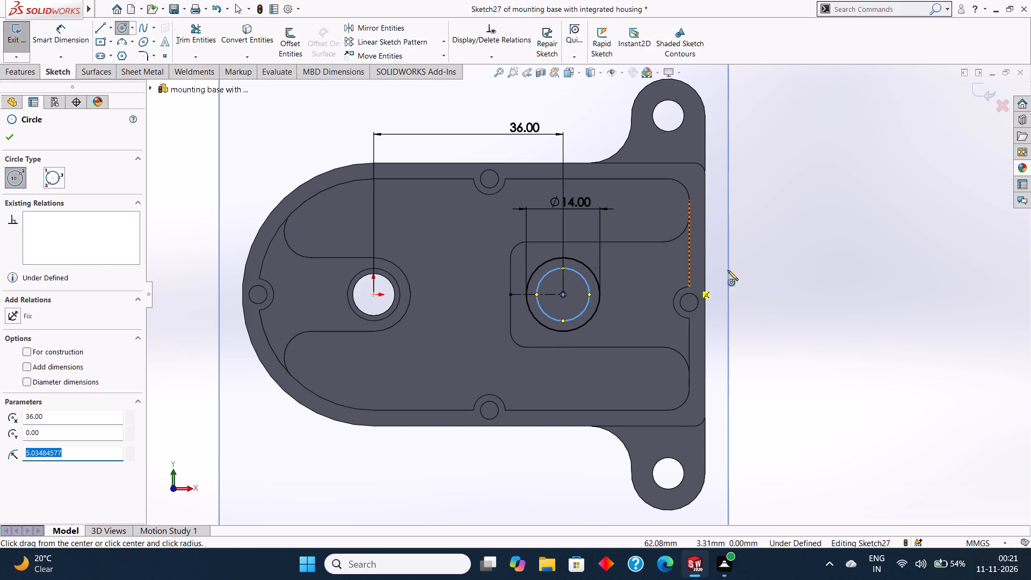
key(BackSpace)
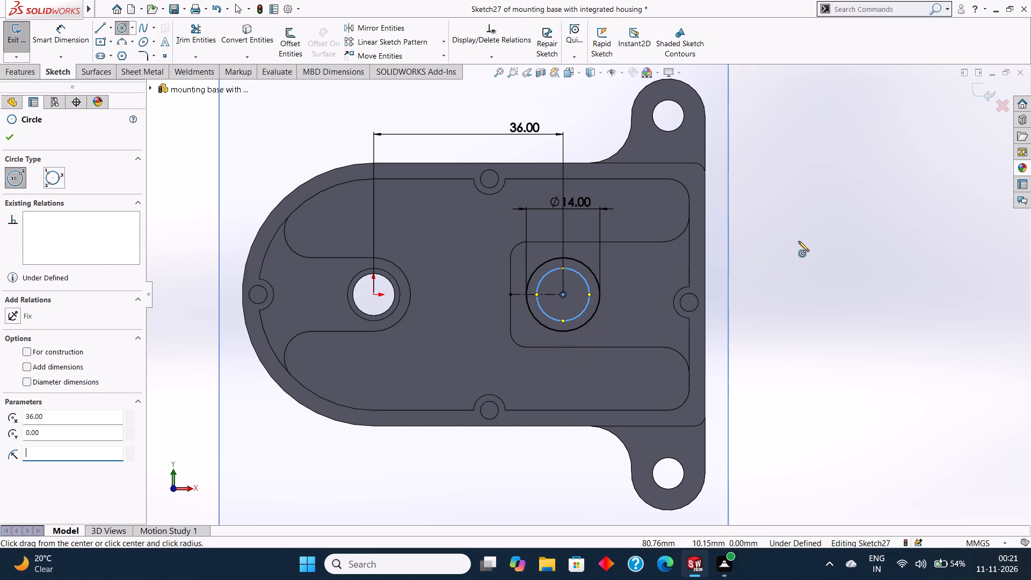
key(6)
key(Return)
key(Escape)
key(Escape)
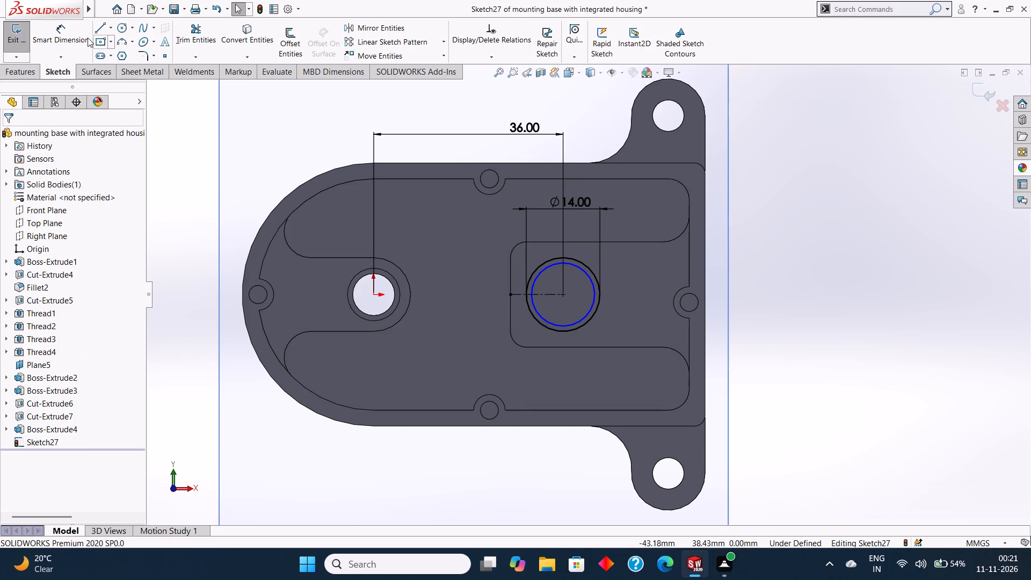
Dimension the inner concentric circle's diameter as 12 mm.
click(63, 27)
click(579, 267)
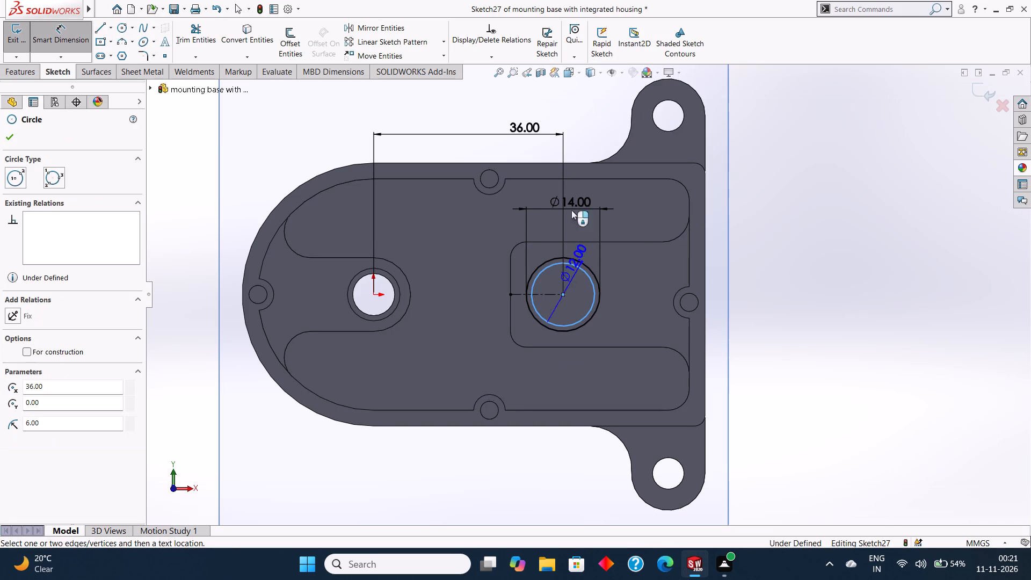
click(560, 153)
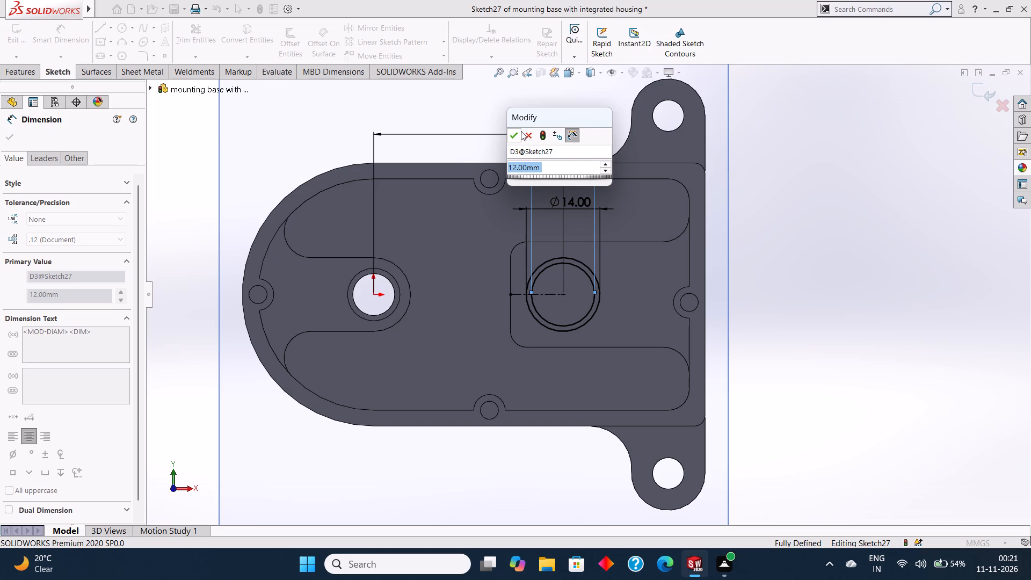
click(515, 131)
click(13, 141)
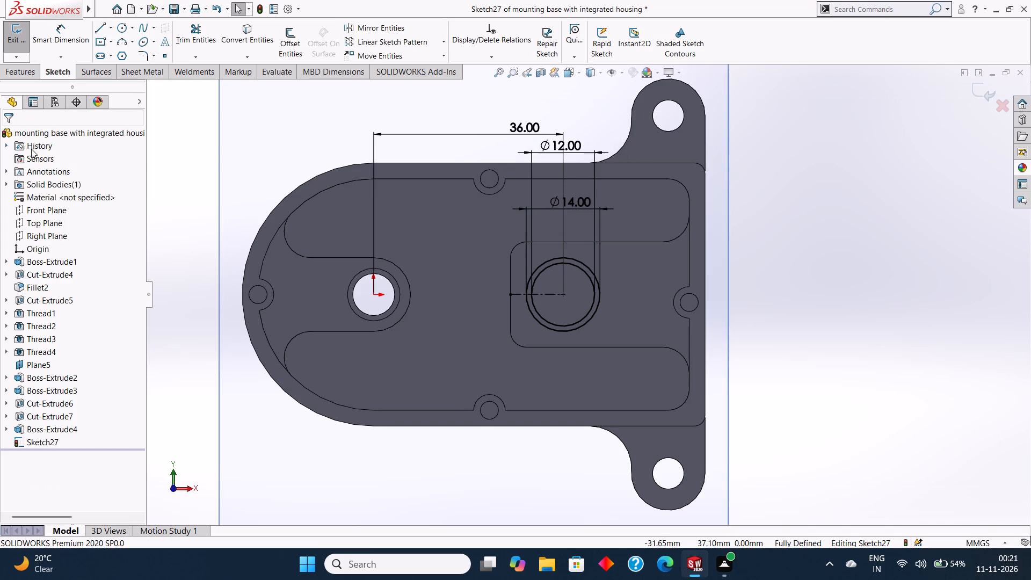
Sketch construction lines 7 mm vertically from the circles' centre to the outer circle's top, and 7 mm horizontally from there towards the origin.
scroll(630, 305, up, 1)
scroll(590, 302, down, 1)
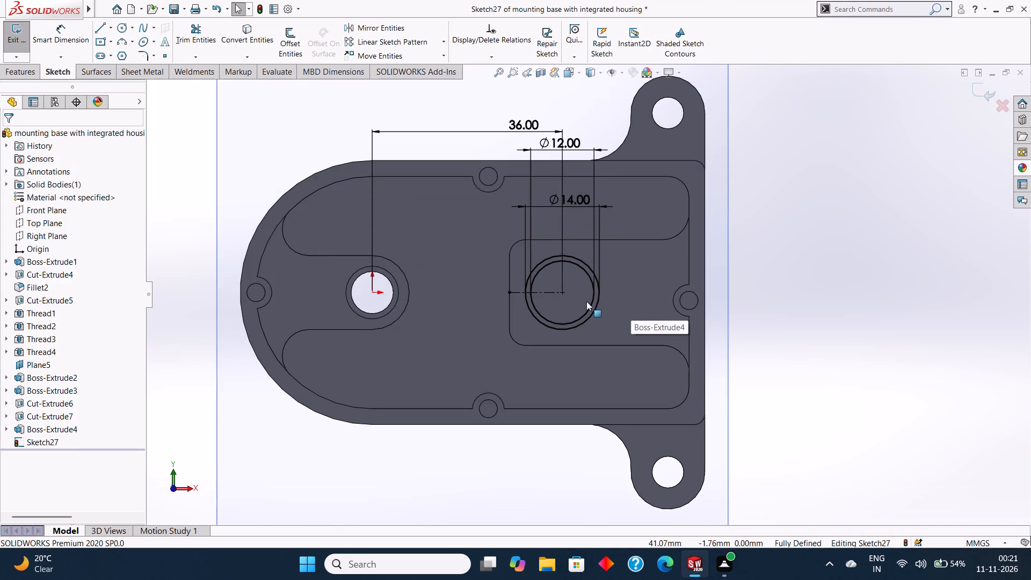
scroll(543, 292, down, 1)
scroll(586, 274, up, 1)
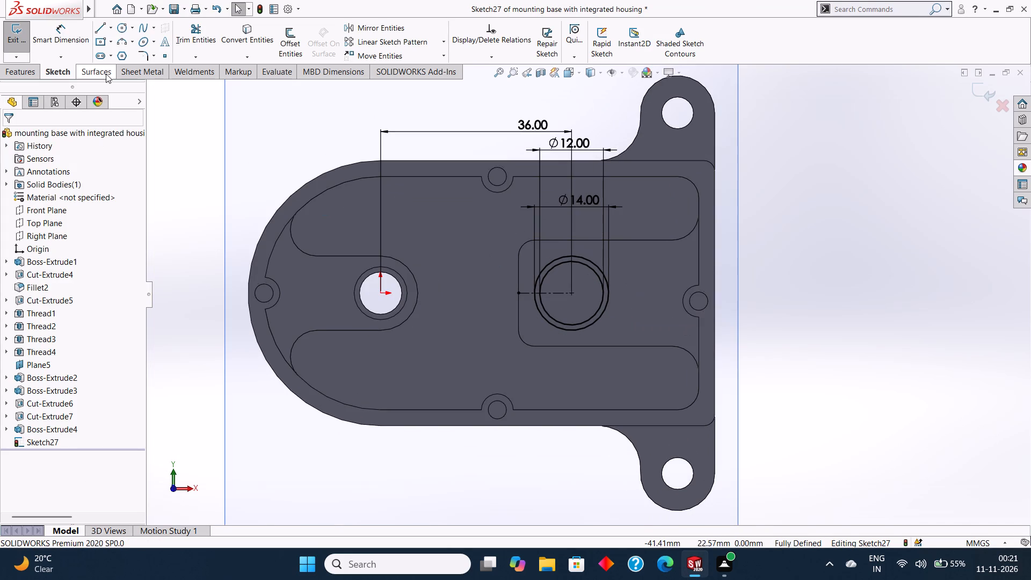
click(112, 28)
click(124, 53)
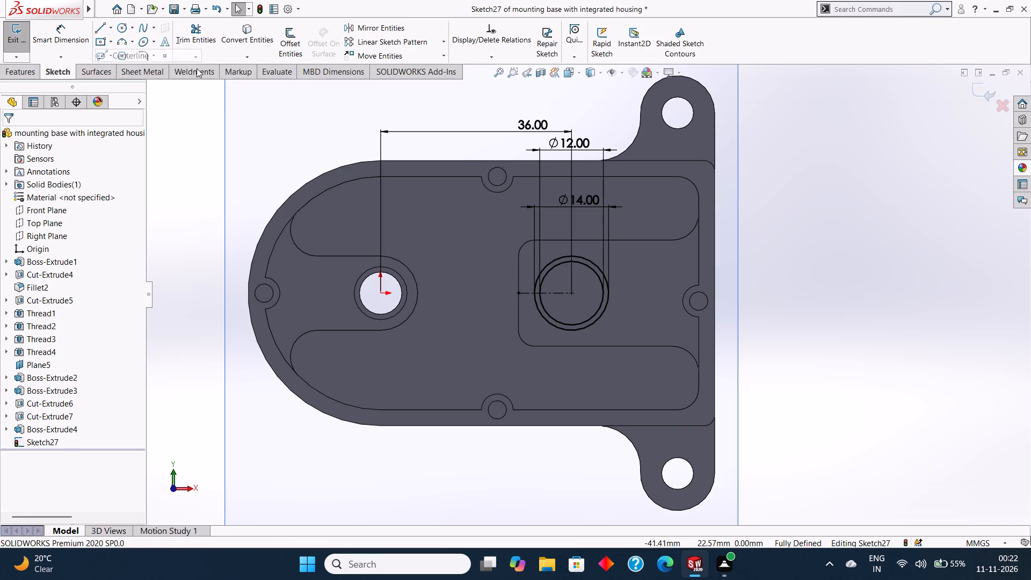
click(573, 293)
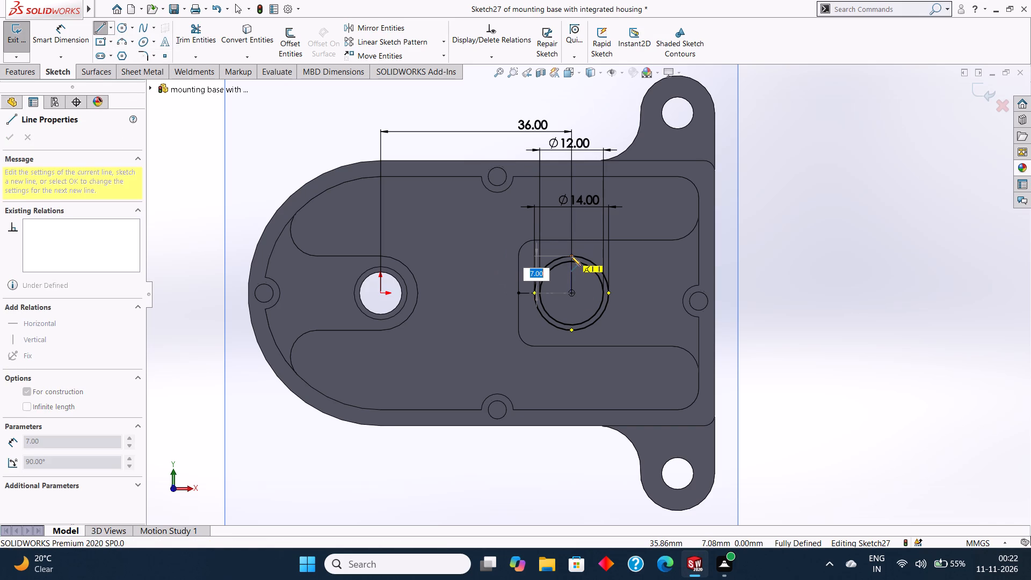
click(571, 256)
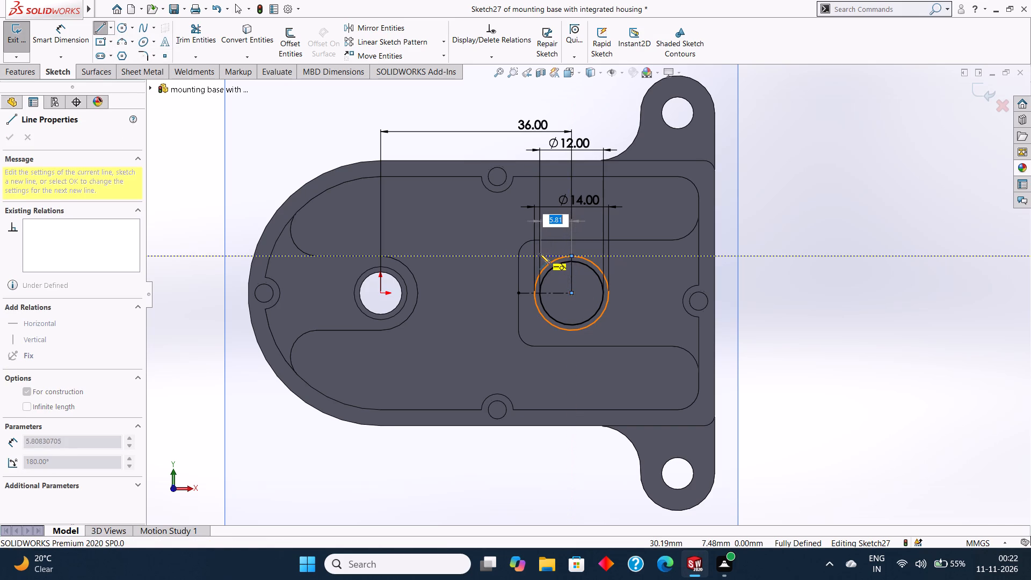
key(BackSpace)
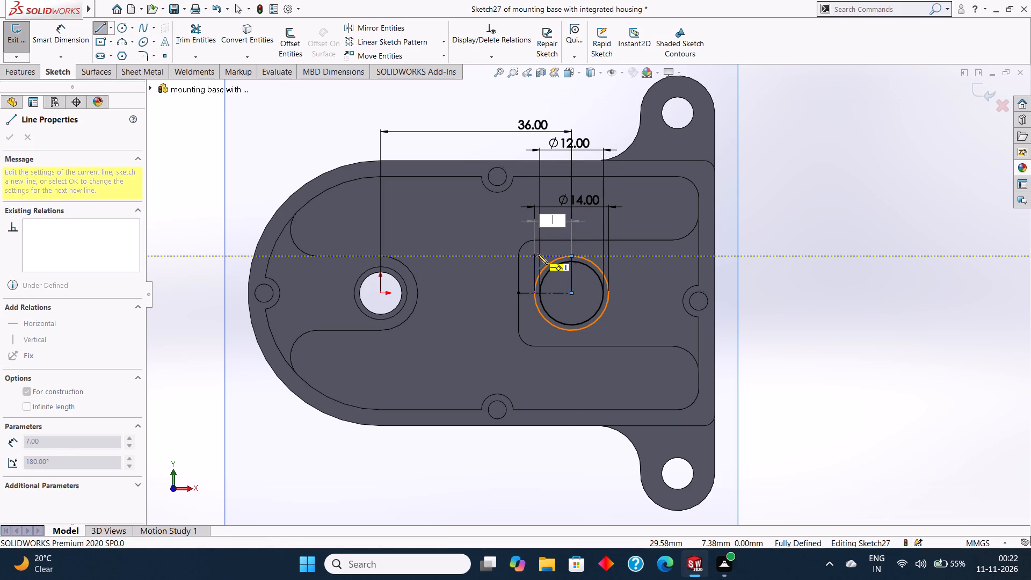
key(7)
key(Return)
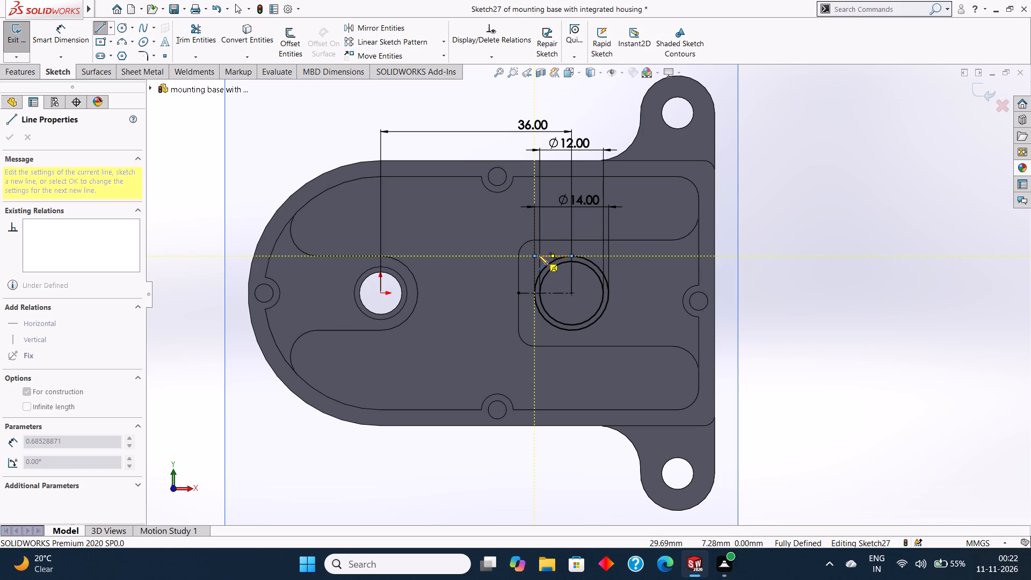
key(Escape)
Sketch a 7 mm horizontal construction line from the outer circle's top point towards the end wall.
scroll(560, 257, down, 3)
scroll(612, 255, down, 1)
key(Return)
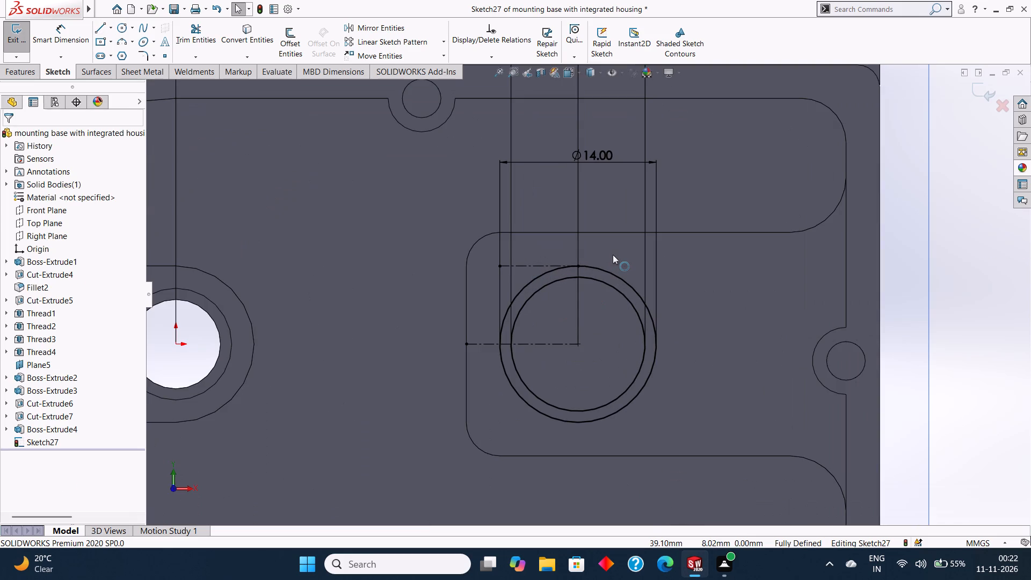
click(579, 265)
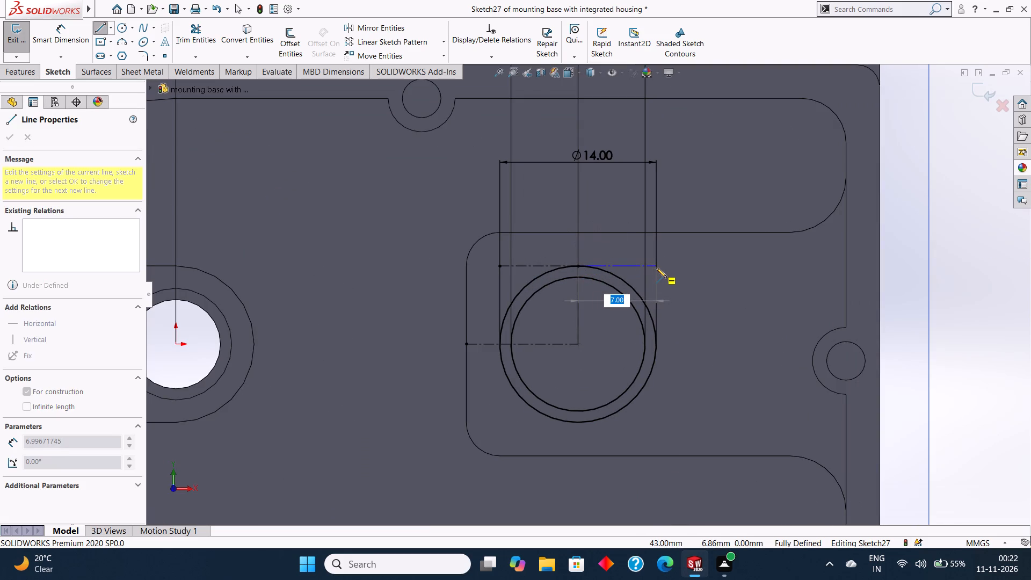
key(BackSpace)
key(7)
key(Return)
key(Escape)
key(Escape)
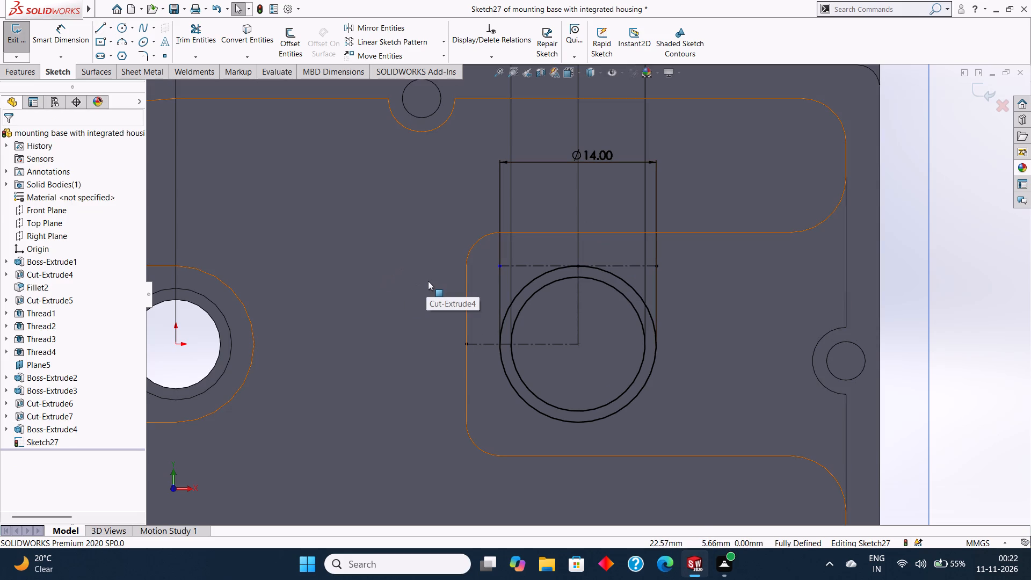
Complete the 14 mm construction square around the outer circle with its two vertical sides and bottom side.
key(Return)
click(500, 266)
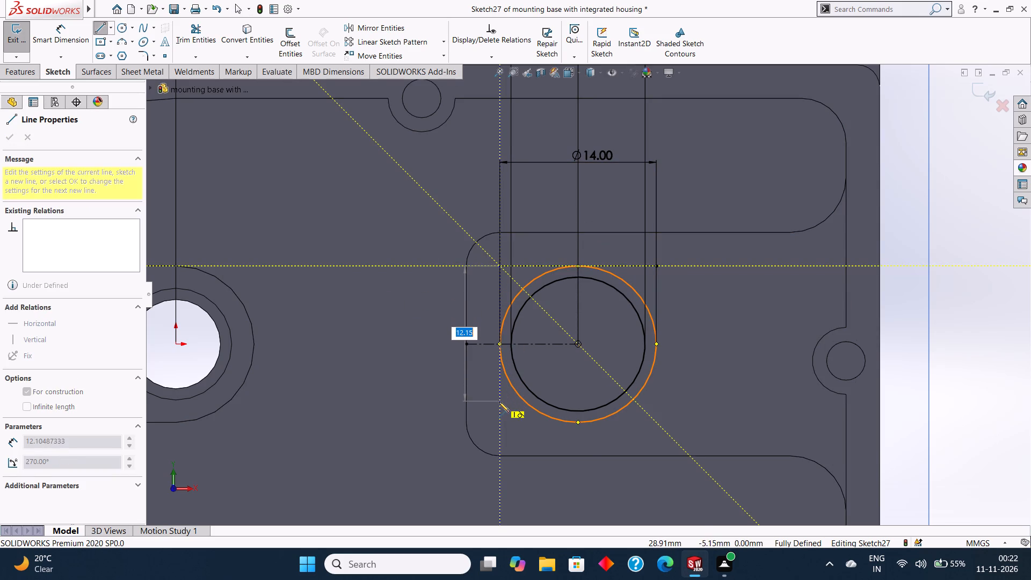
text(14)
key(Return)
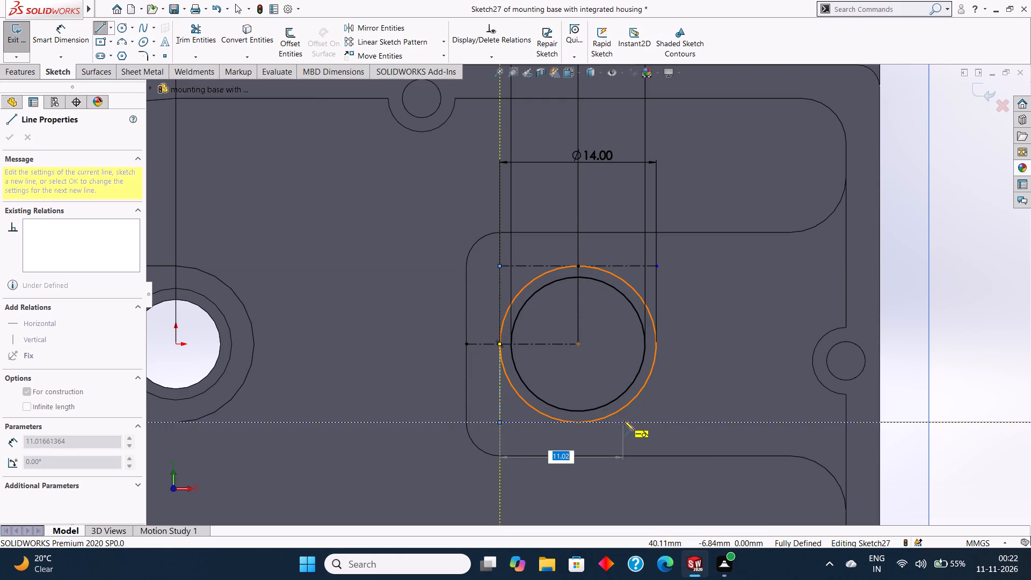
text(14)
key(Return)
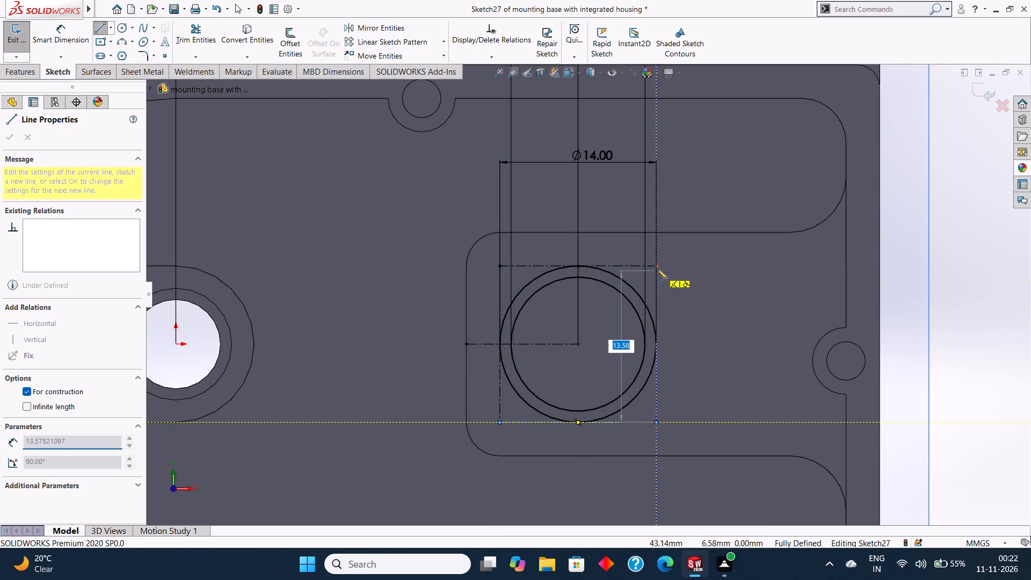
click(657, 266)
key(Escape)
key(Escape)
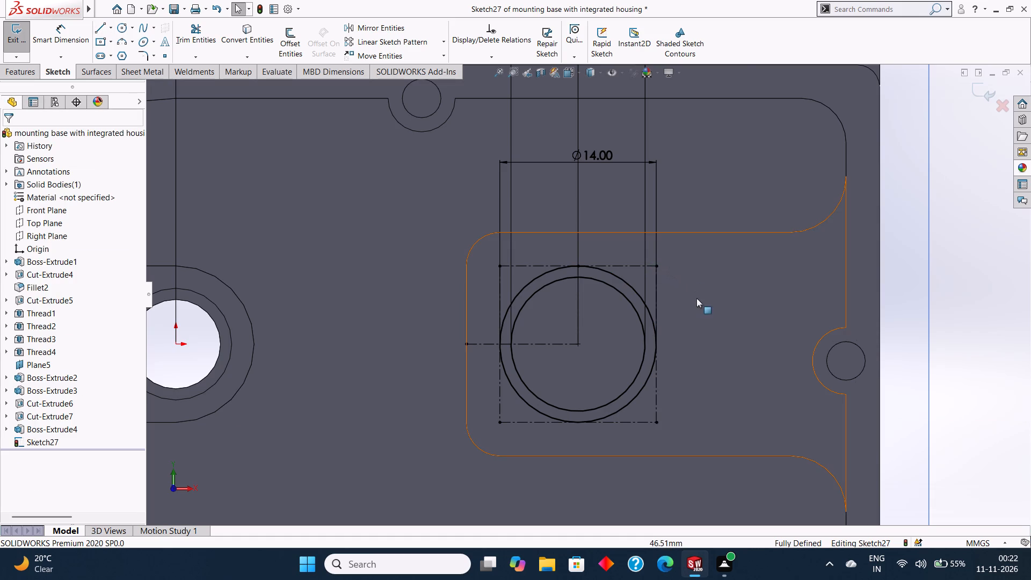
key(Escape)
Draw four small circles, about 1.4 to 1.9 mm in radius, centred on the corners of the construction square.
scroll(697, 303, up, 2)
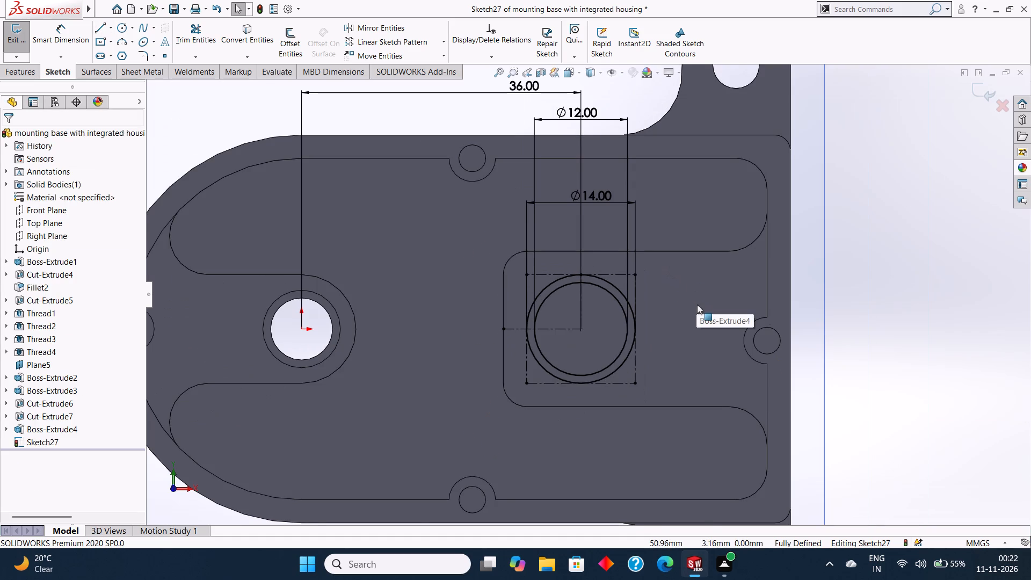
scroll(697, 305, up, 1)
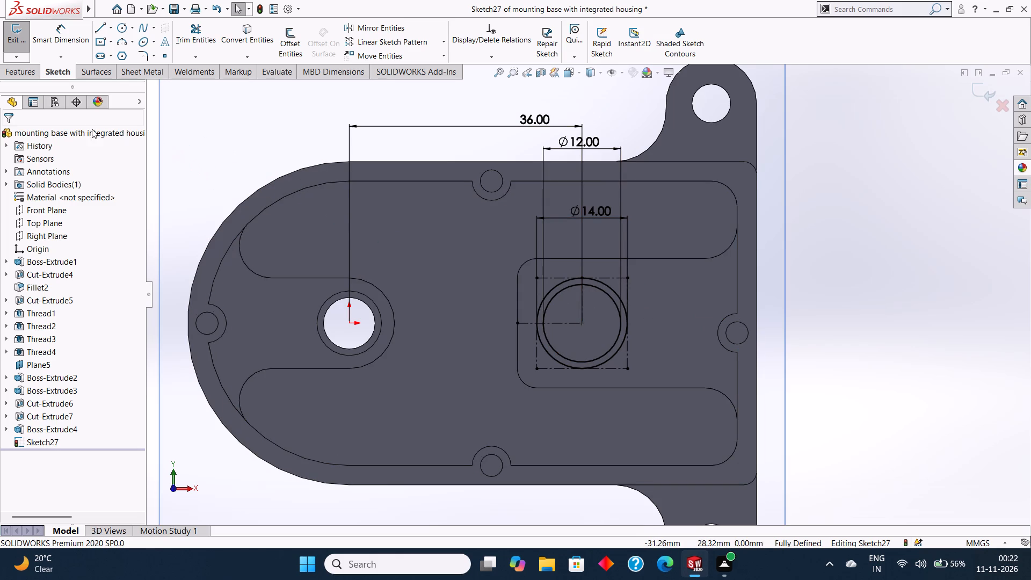
click(123, 25)
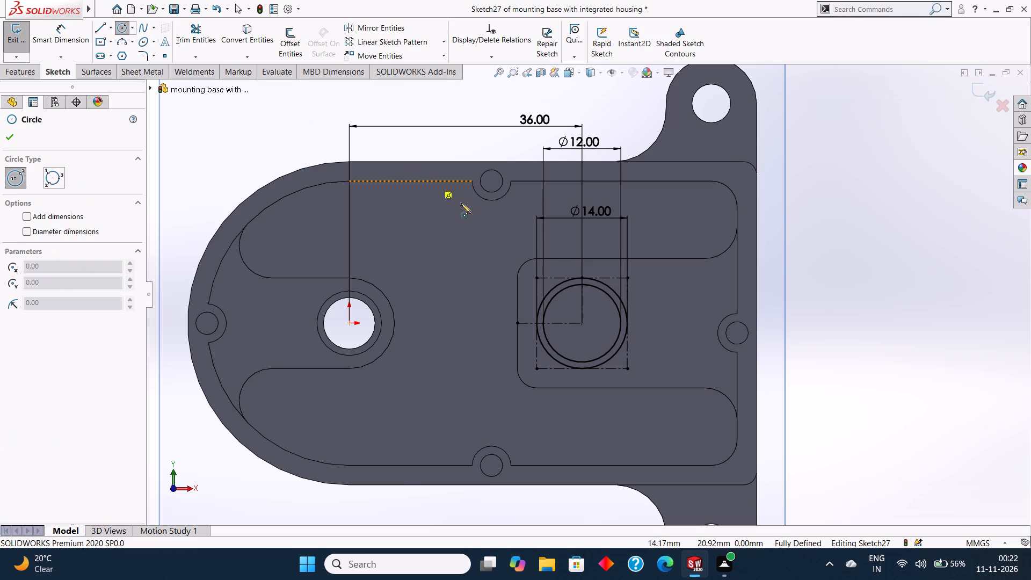
scroll(572, 246, down, 3)
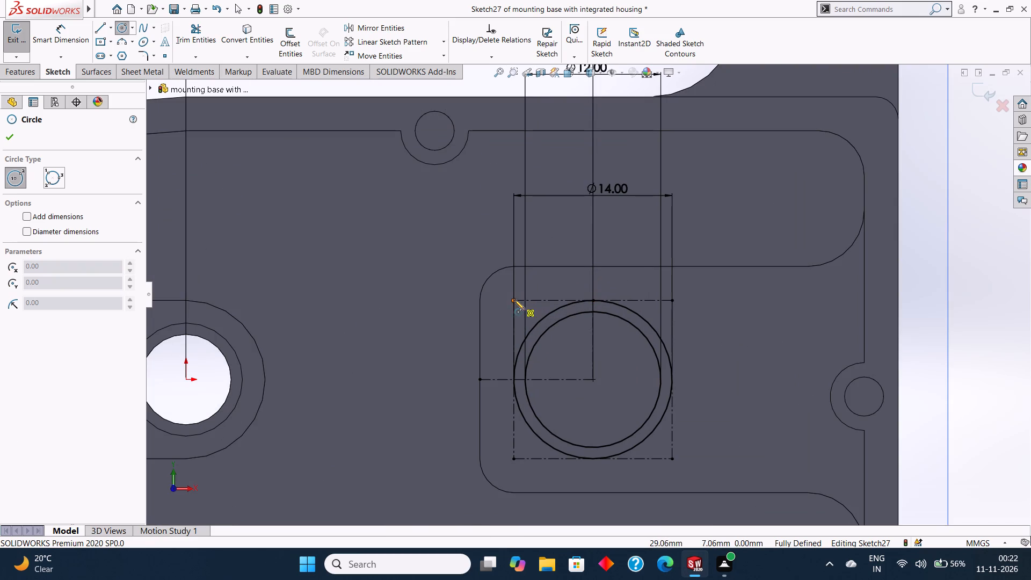
drag(513, 300, 526, 310)
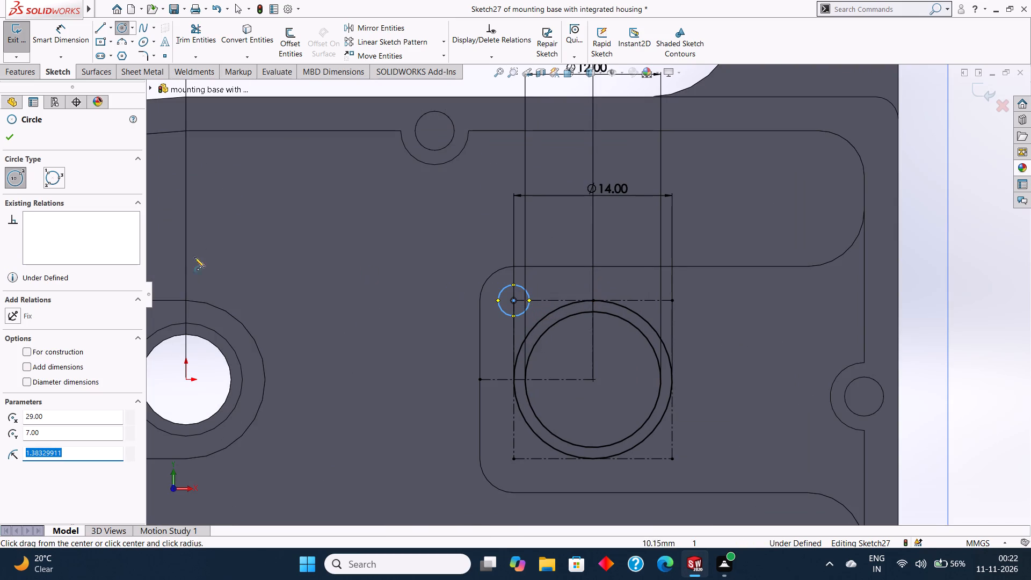
drag(671, 300, 679, 310)
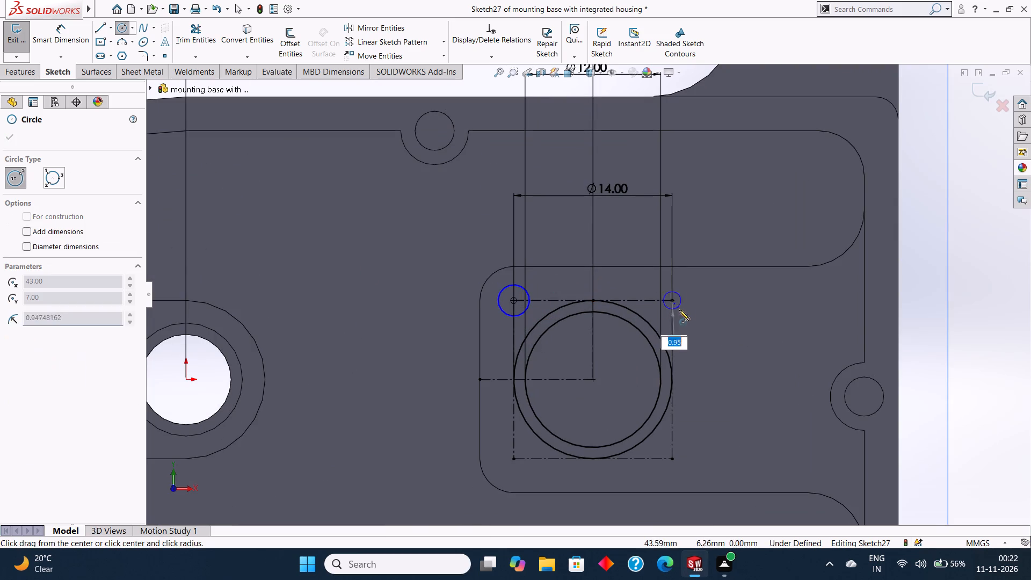
drag(679, 310, 683, 313)
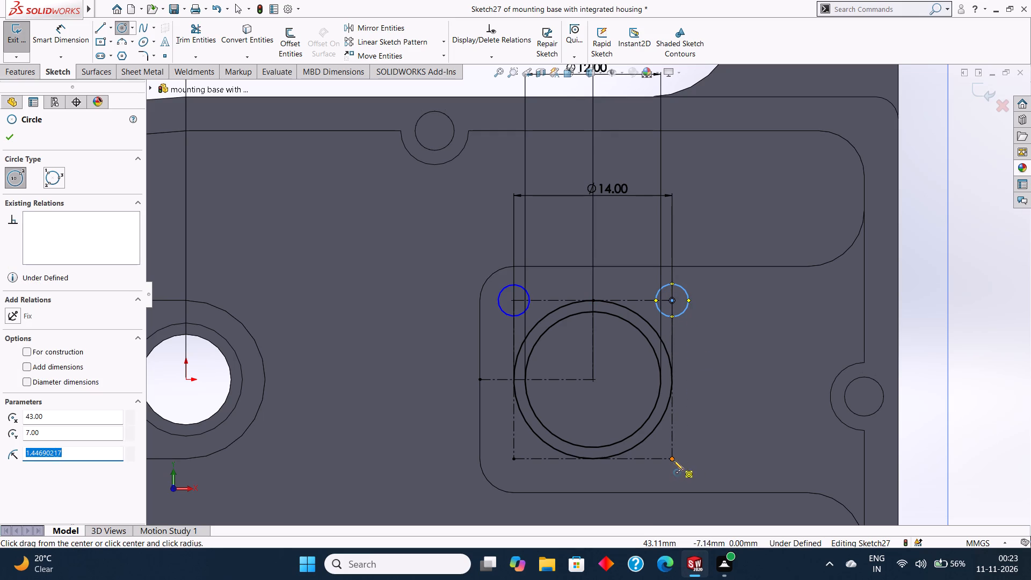
drag(673, 460, 690, 470)
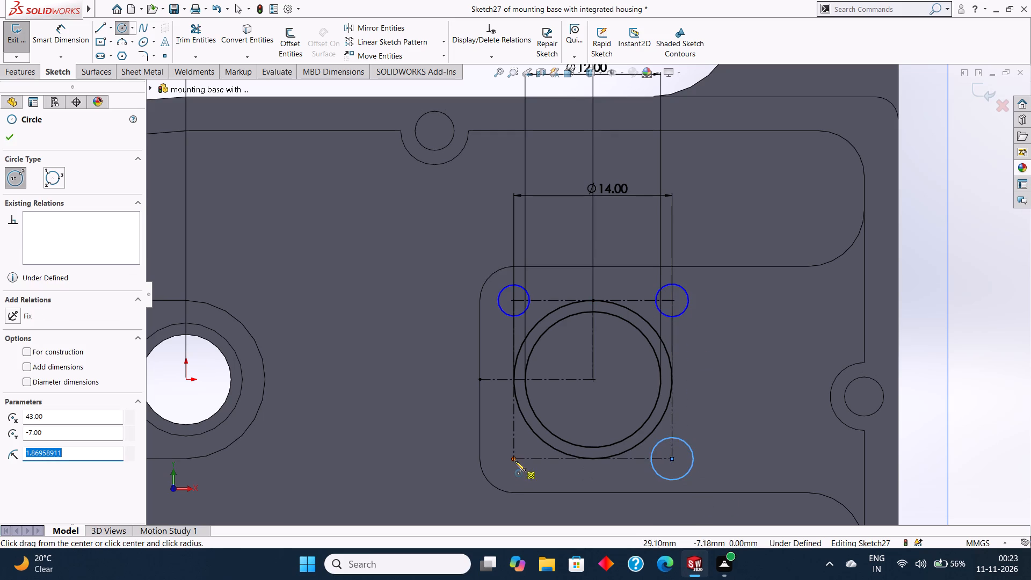
drag(515, 461, 527, 473)
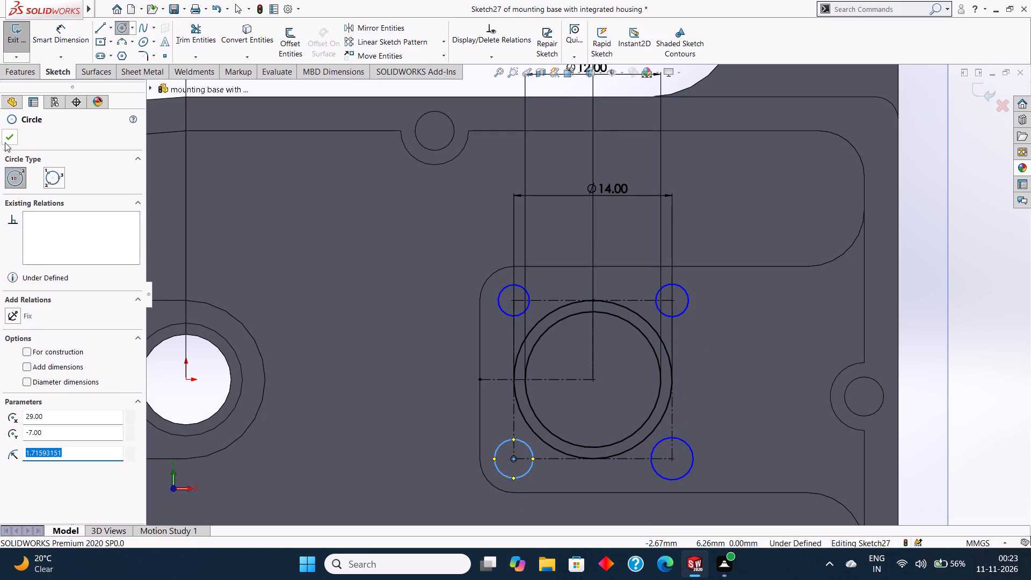
click(5, 141)
Dimension the two upper corner circles and the lower one nearest the end wall as 2.5 mm in diameter.
click(54, 31)
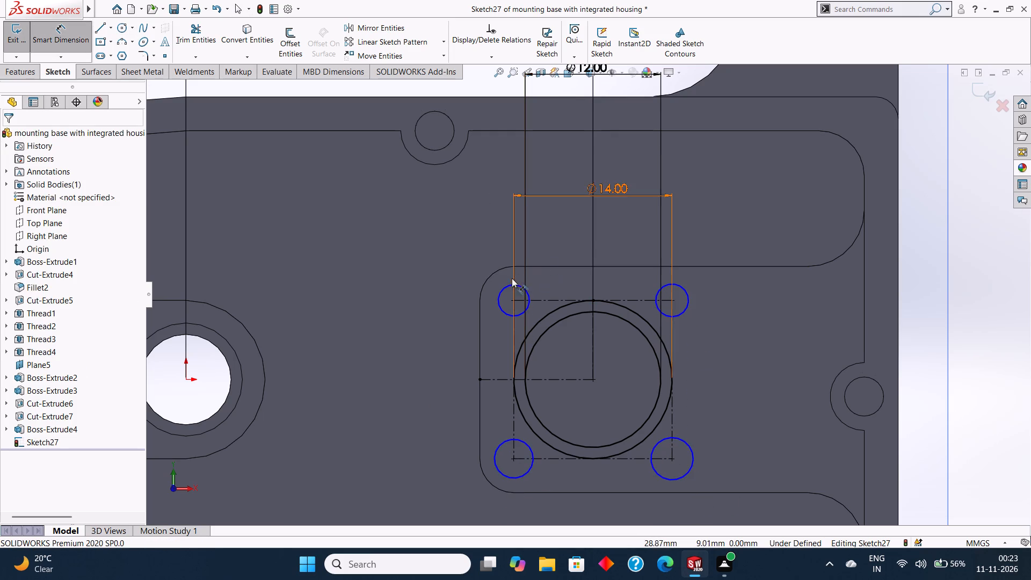
click(507, 284)
click(500, 227)
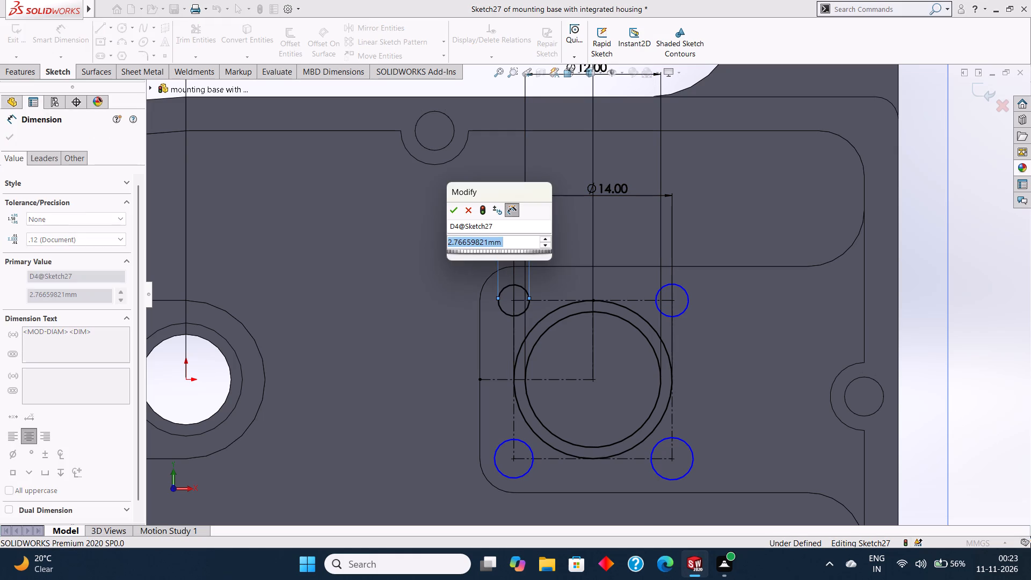
text(2.5)
key(Return)
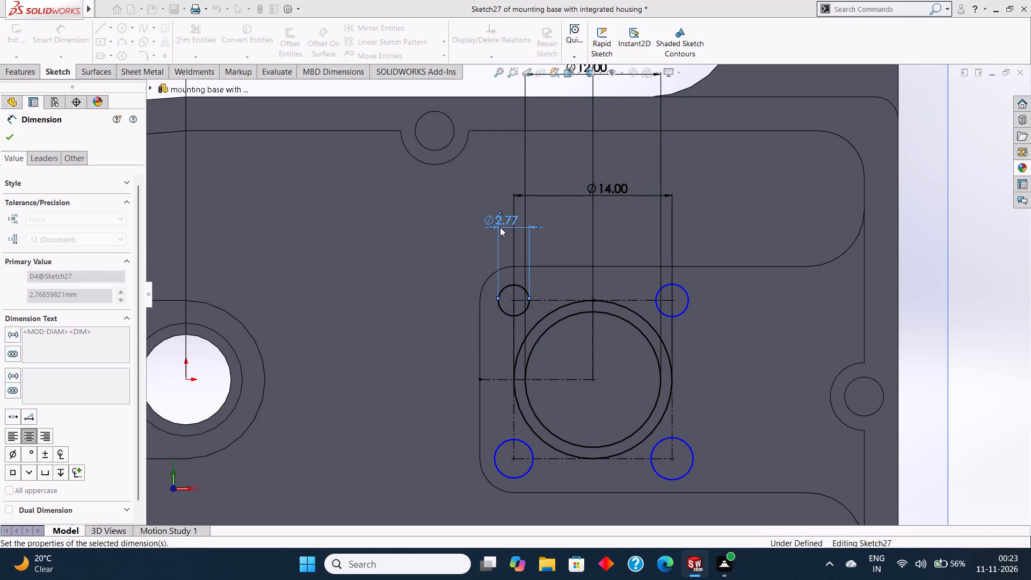
click(683, 291)
click(708, 219)
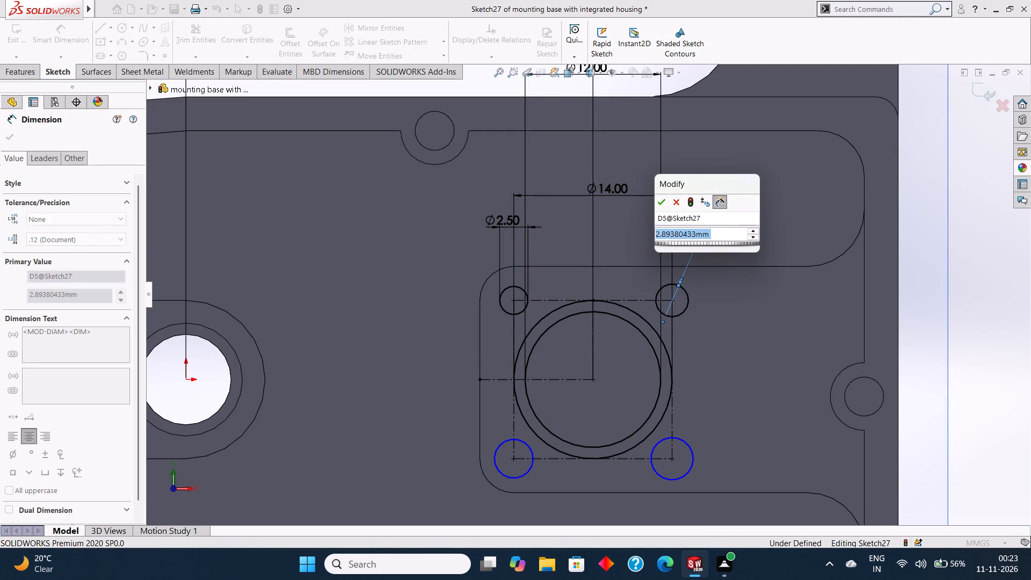
text(2.5)
key(Return)
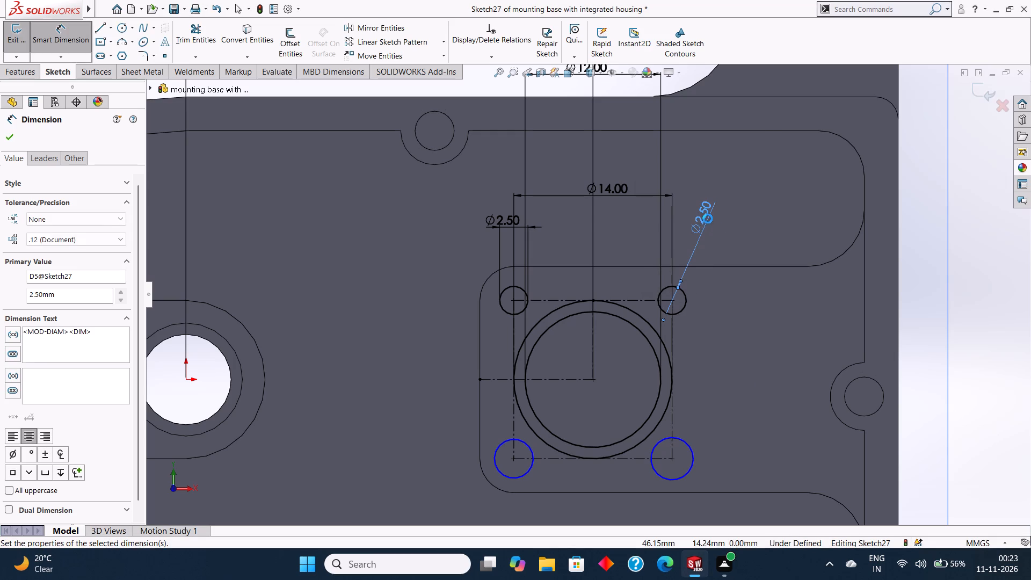
click(689, 444)
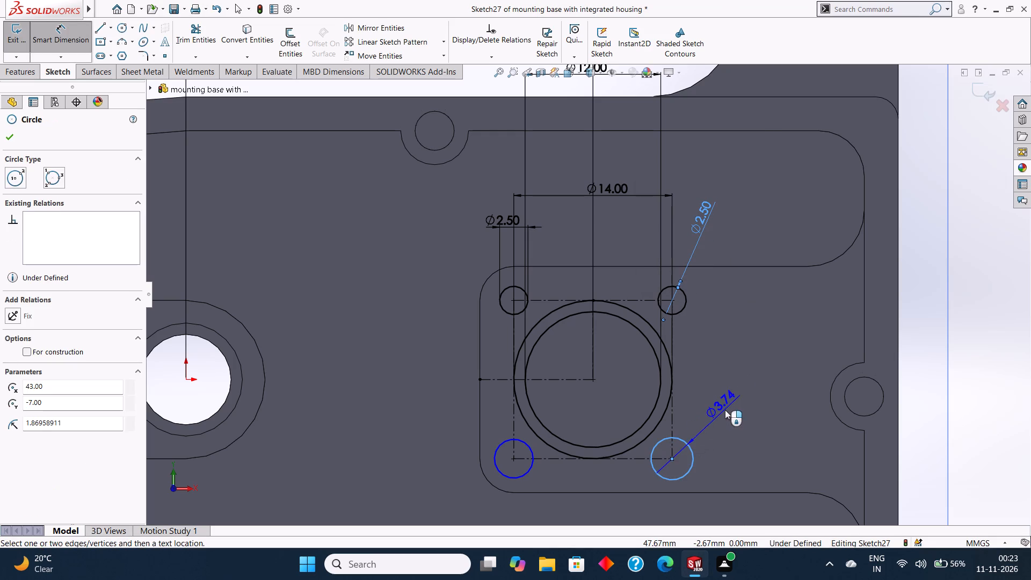
click(725, 410)
text(2.5)
key(Return)
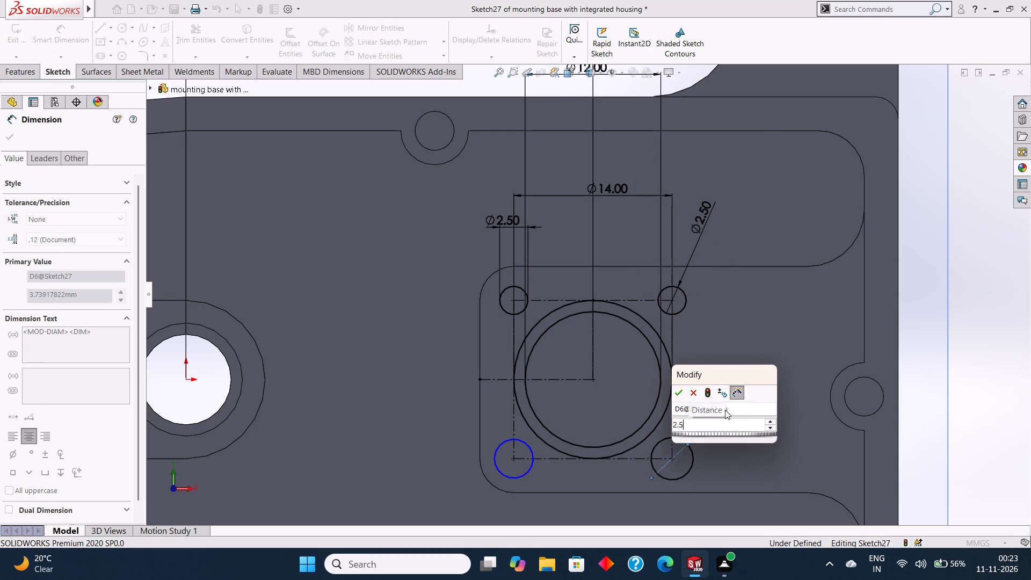
key(Escape)
key(Escape)
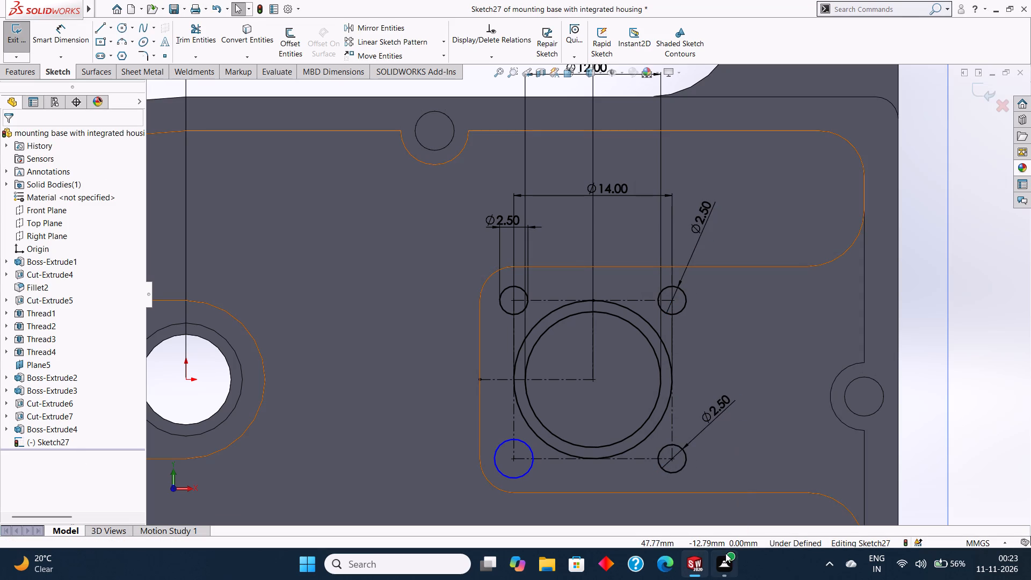
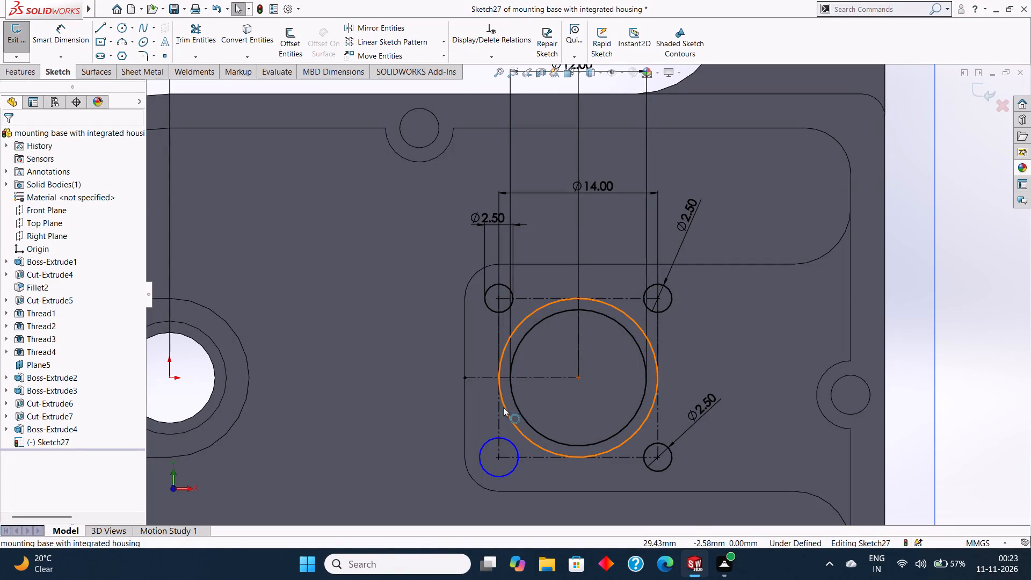
Dimension the lower-left small circle in the sketch with a diameter of 2.5 mm.
click(72, 36)
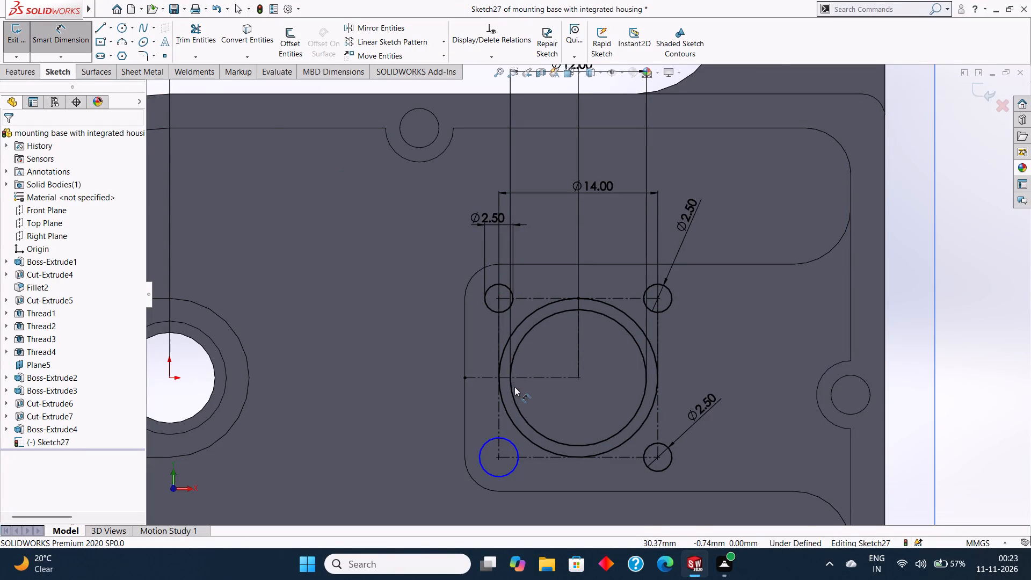
scroll(514, 387, up, 2)
scroll(519, 424, down, 2)
click(522, 373)
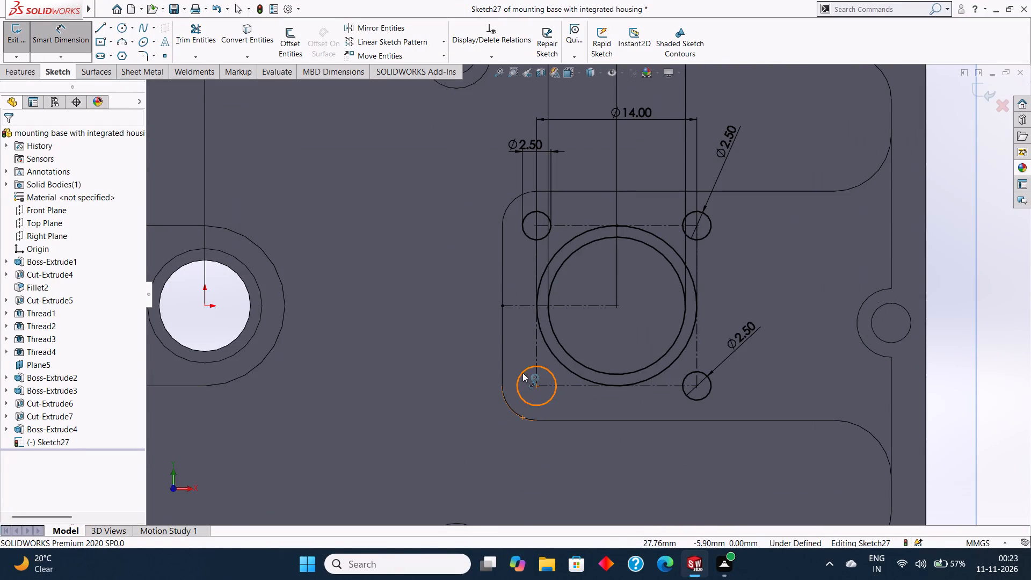
click(457, 311)
text(2.5)
key(Return)
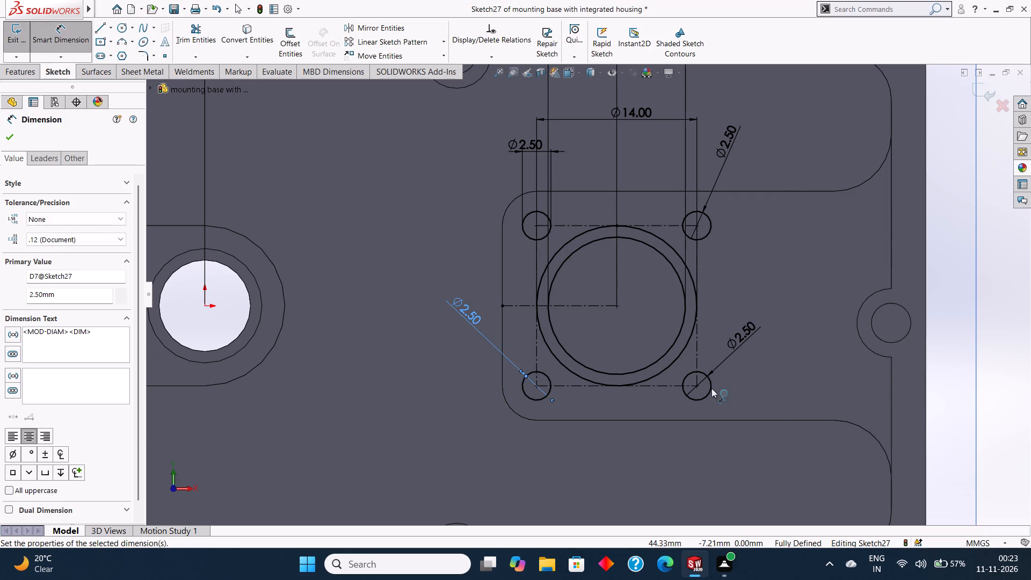
scroll(771, 374, up, 3)
scroll(715, 391, up, 2)
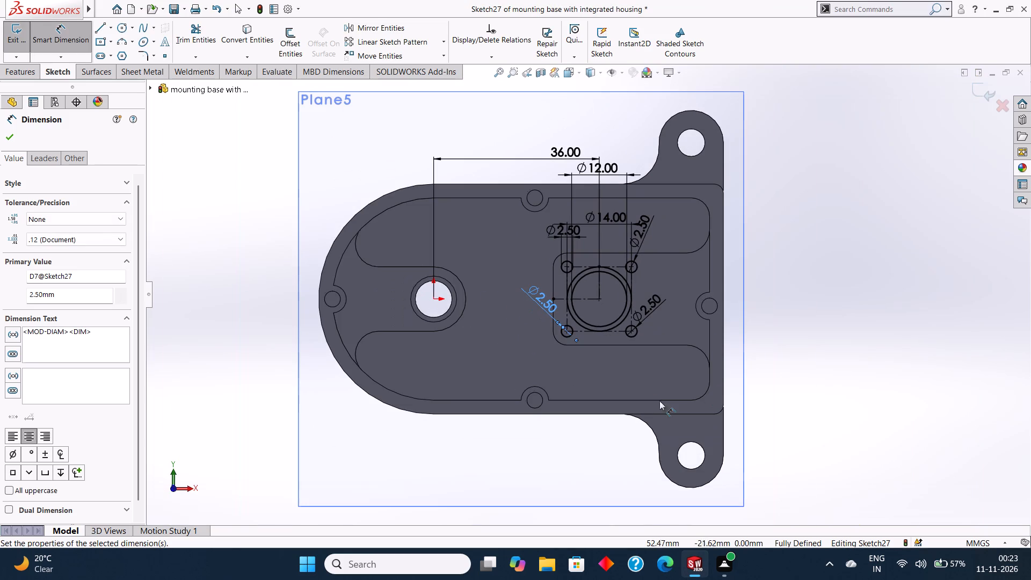
scroll(620, 383, up, 1)
middle_drag(612, 363, 626, 183)
middle_drag(626, 183, 627, 185)
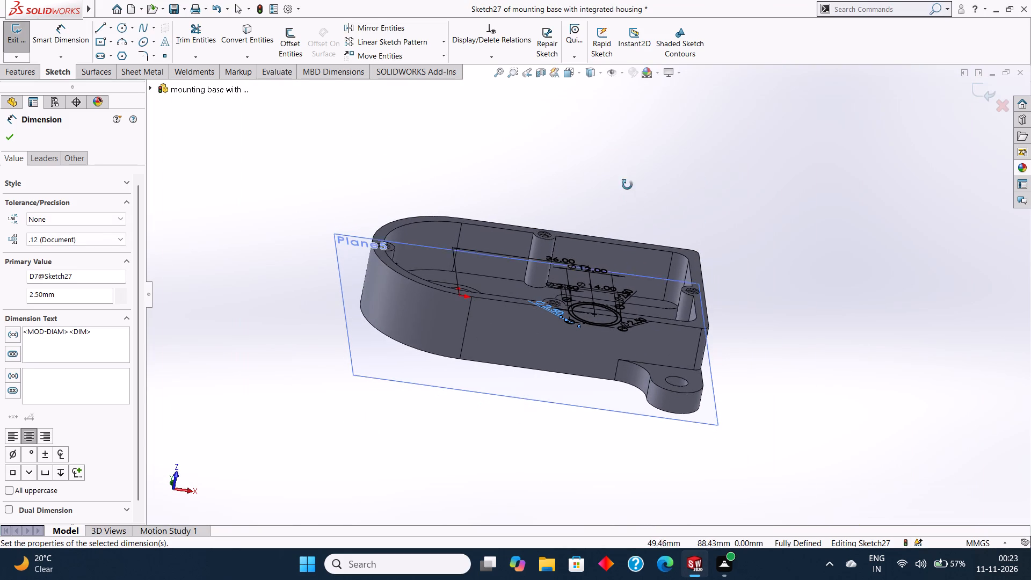
middle_drag(627, 185, 631, 271)
middle_drag(627, 264, 618, 284)
middle_click(615, 281)
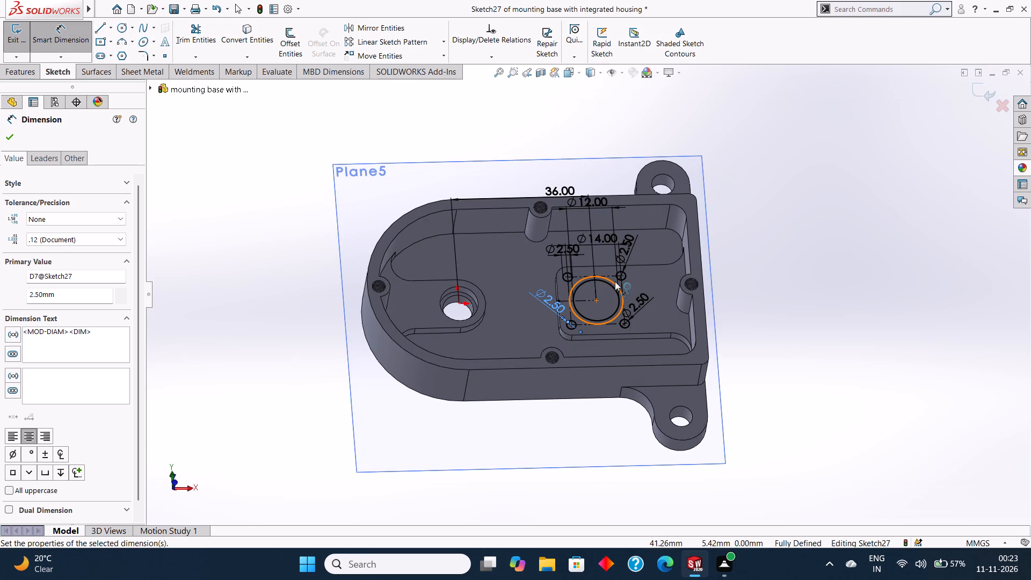
click(12, 137)
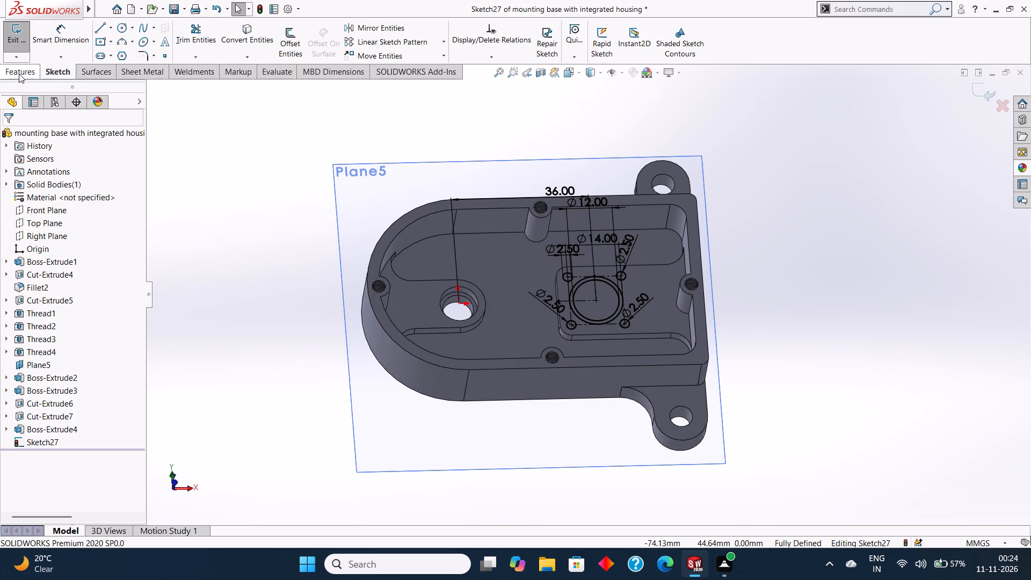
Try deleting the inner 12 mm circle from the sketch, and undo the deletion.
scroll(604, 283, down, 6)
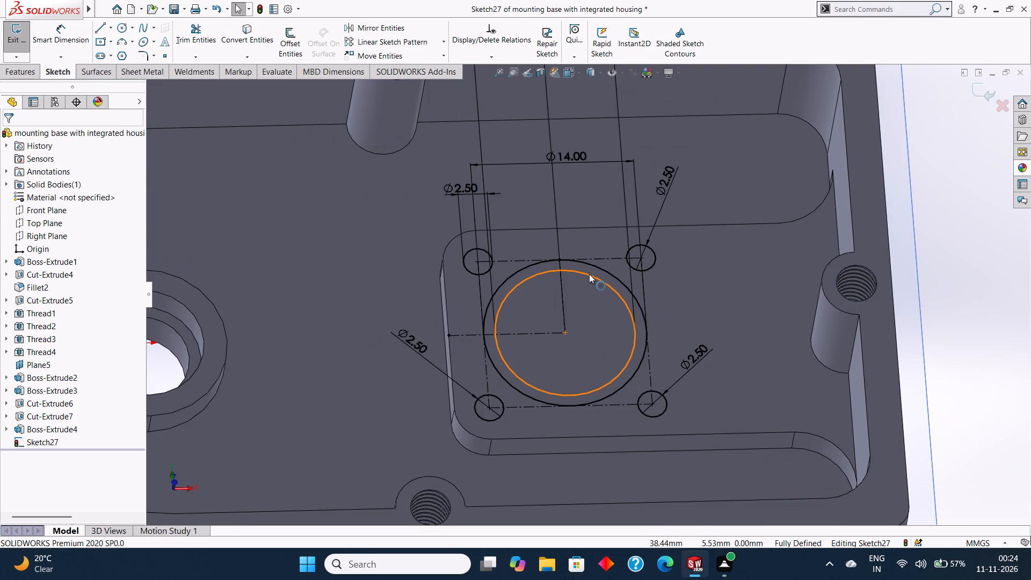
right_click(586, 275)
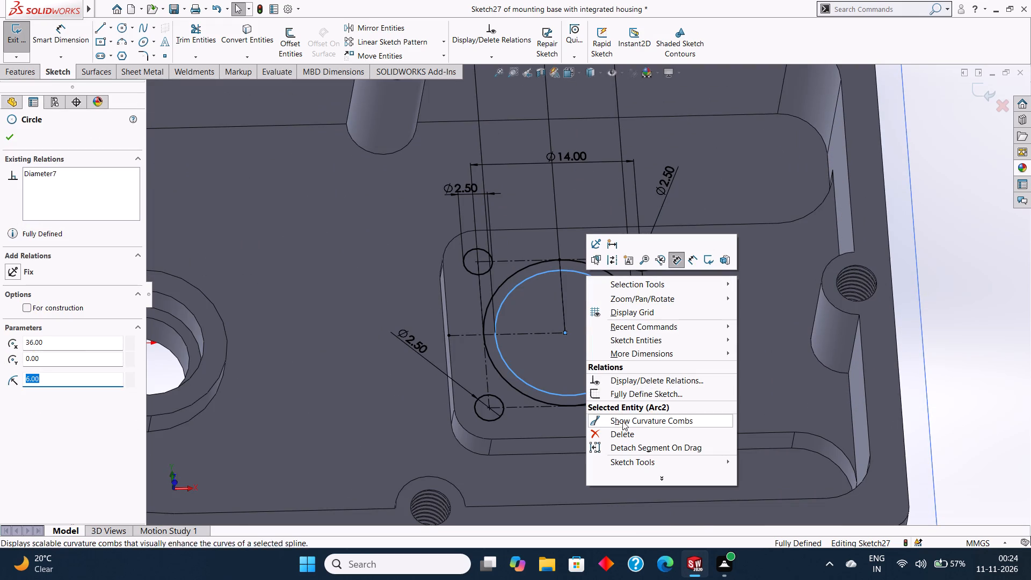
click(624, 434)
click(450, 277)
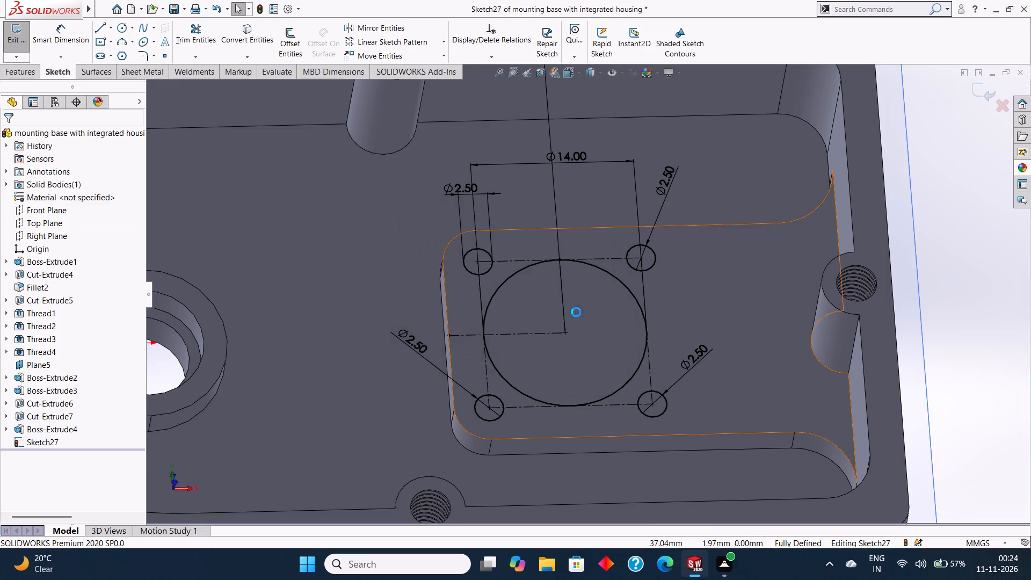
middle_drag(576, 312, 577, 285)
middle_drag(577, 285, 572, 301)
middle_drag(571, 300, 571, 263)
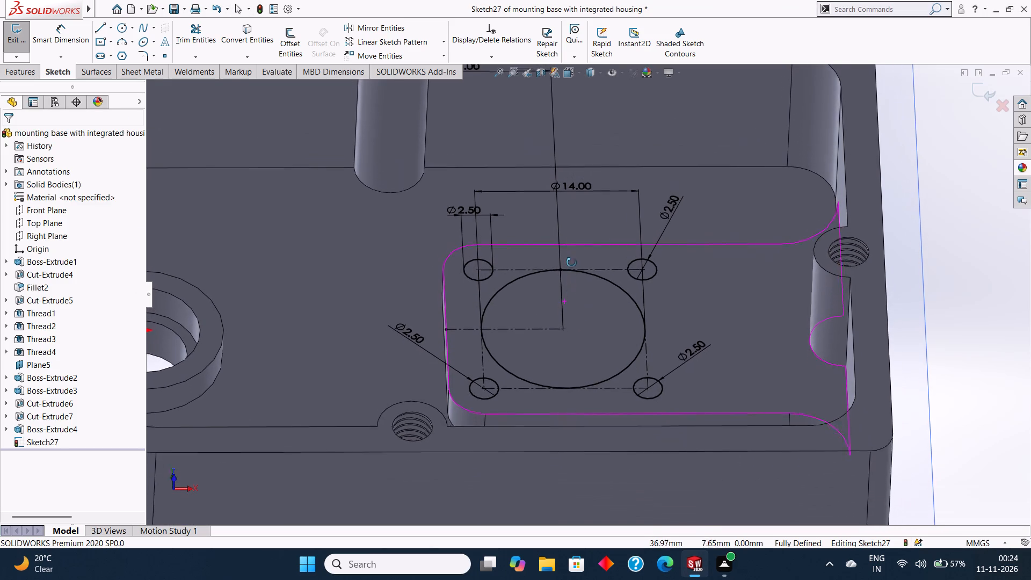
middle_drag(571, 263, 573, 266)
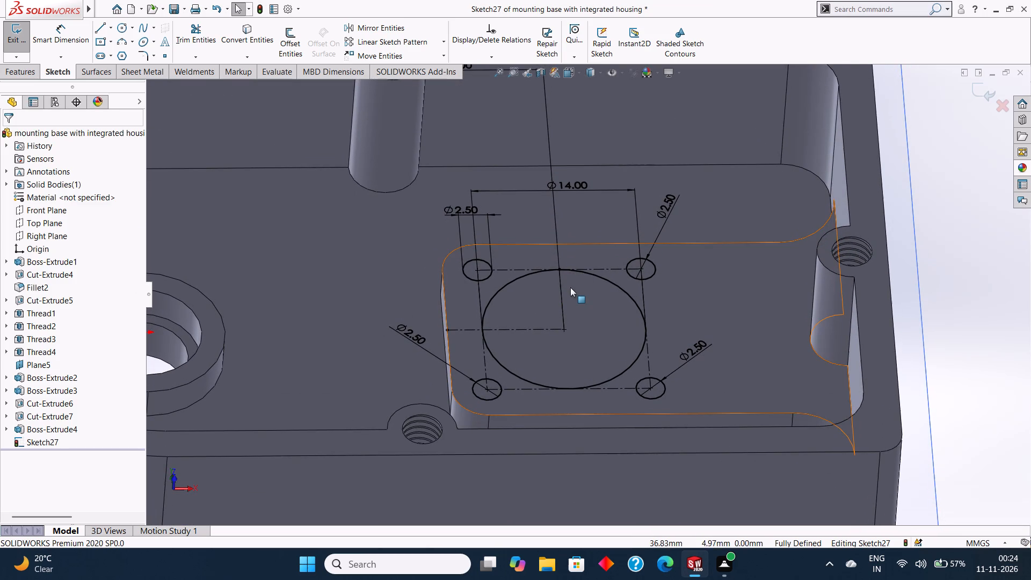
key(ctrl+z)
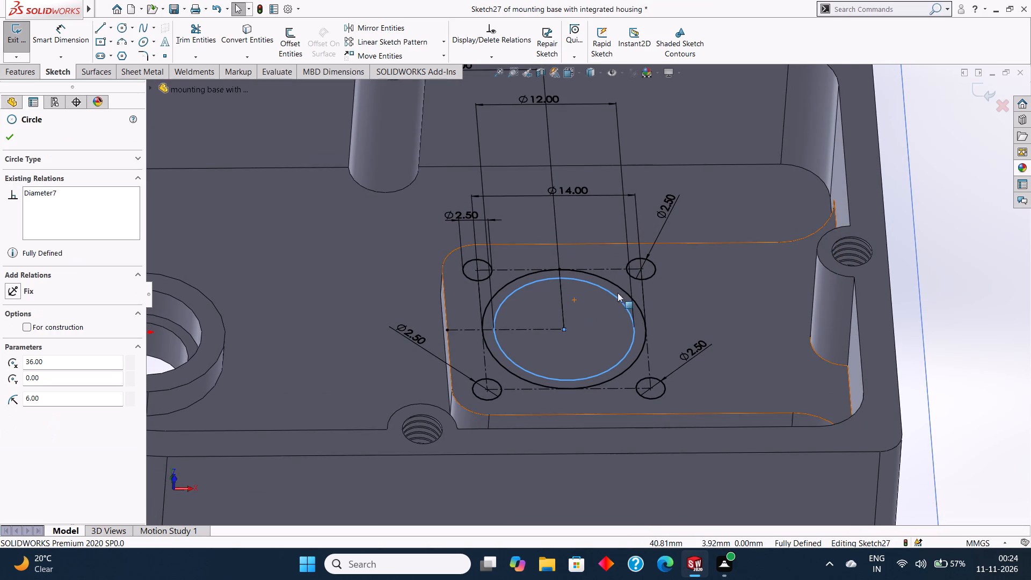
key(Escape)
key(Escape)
Delete the outer 14 mm circle from the sketch, including its associated dimension, keeping the 12 mm circle.
middle_drag(627, 284, 626, 294)
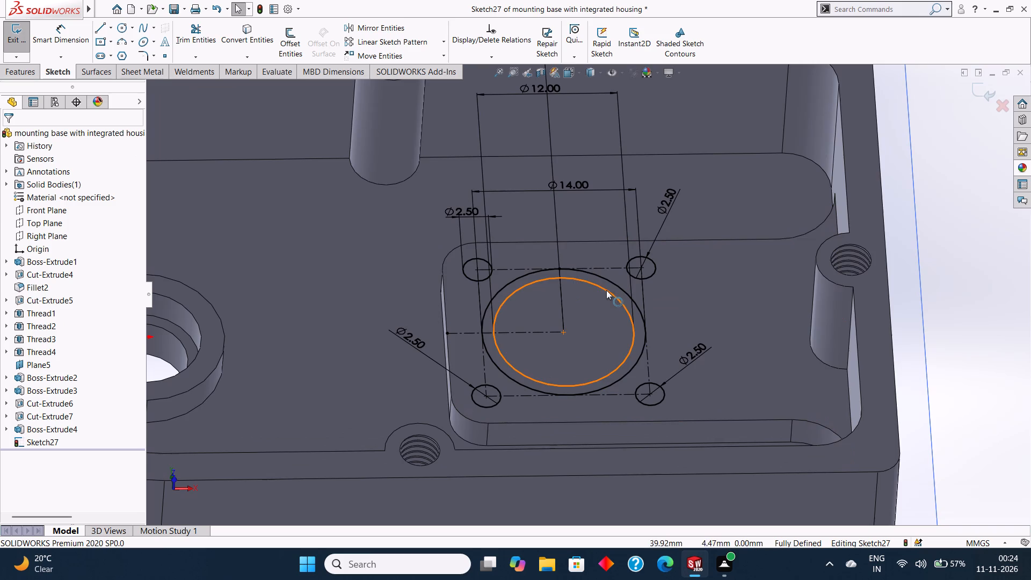
right_click(601, 277)
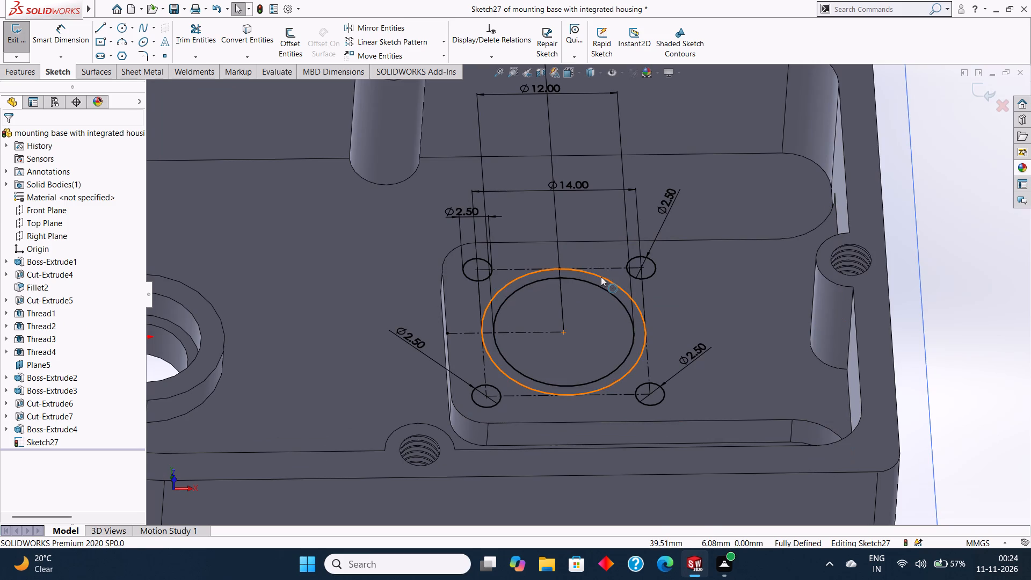
click(636, 433)
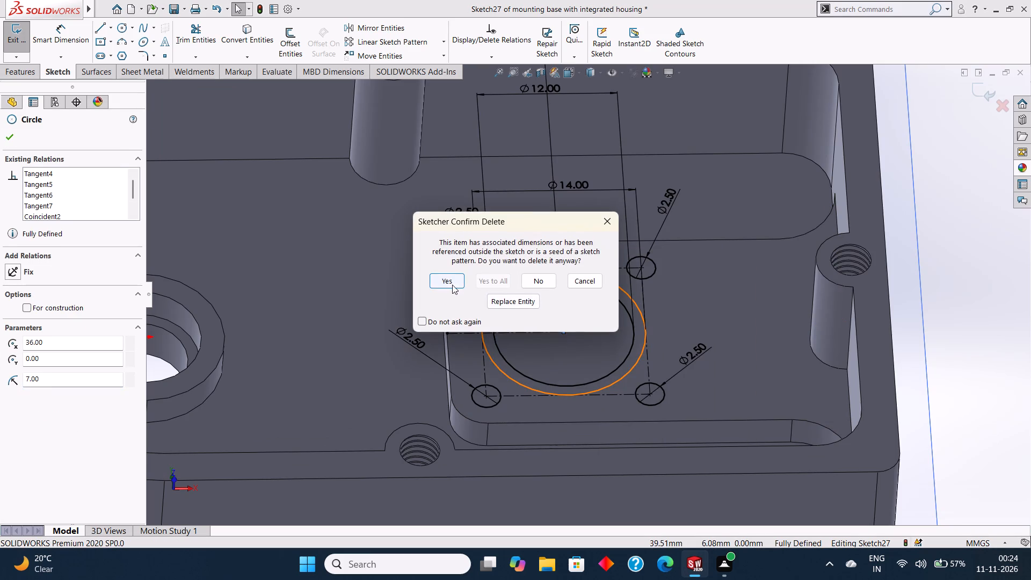
click(449, 282)
middle_drag(571, 308, 572, 297)
middle_drag(572, 297, 562, 352)
scroll(564, 314, up, 5)
middle_drag(587, 314, 592, 336)
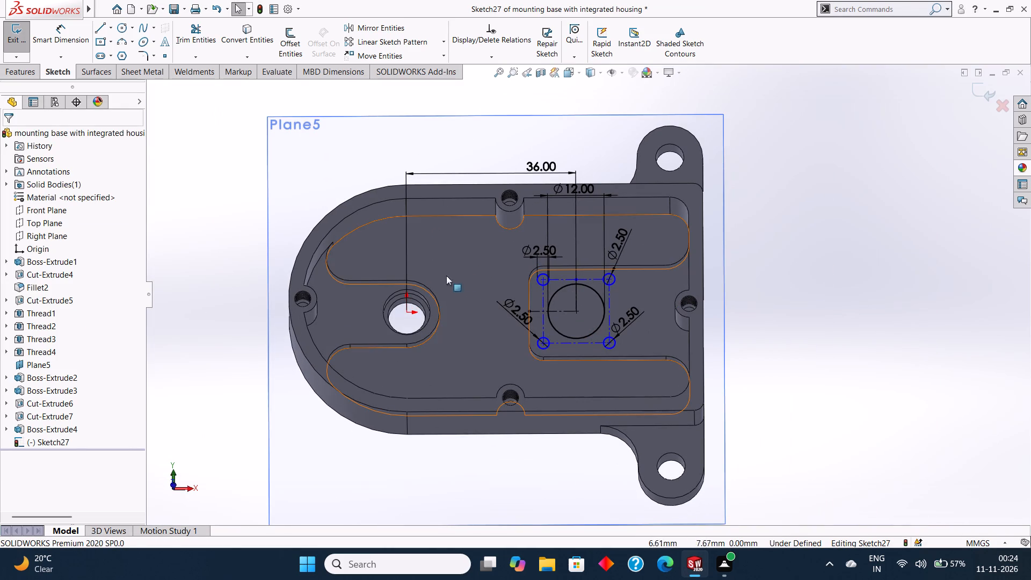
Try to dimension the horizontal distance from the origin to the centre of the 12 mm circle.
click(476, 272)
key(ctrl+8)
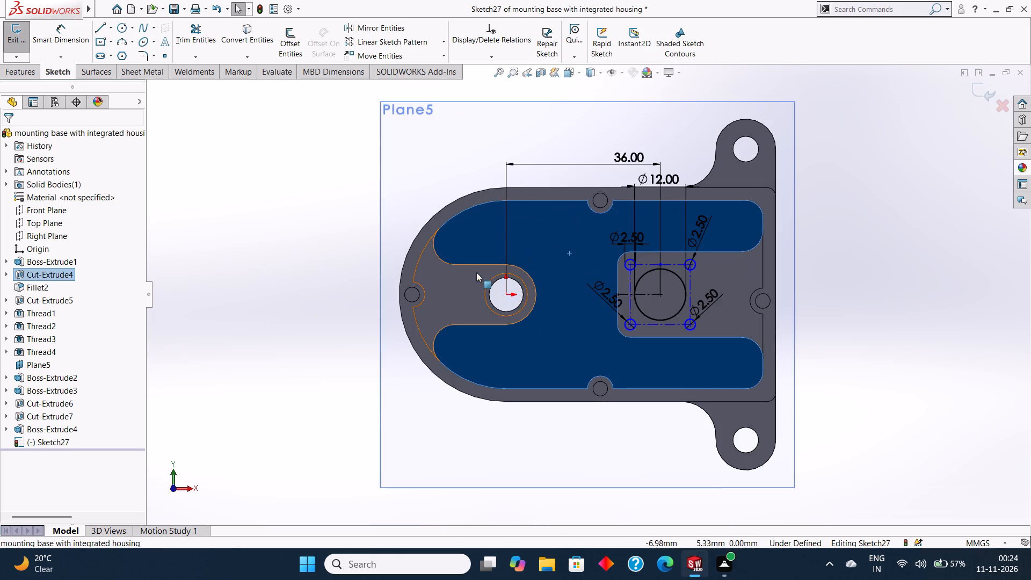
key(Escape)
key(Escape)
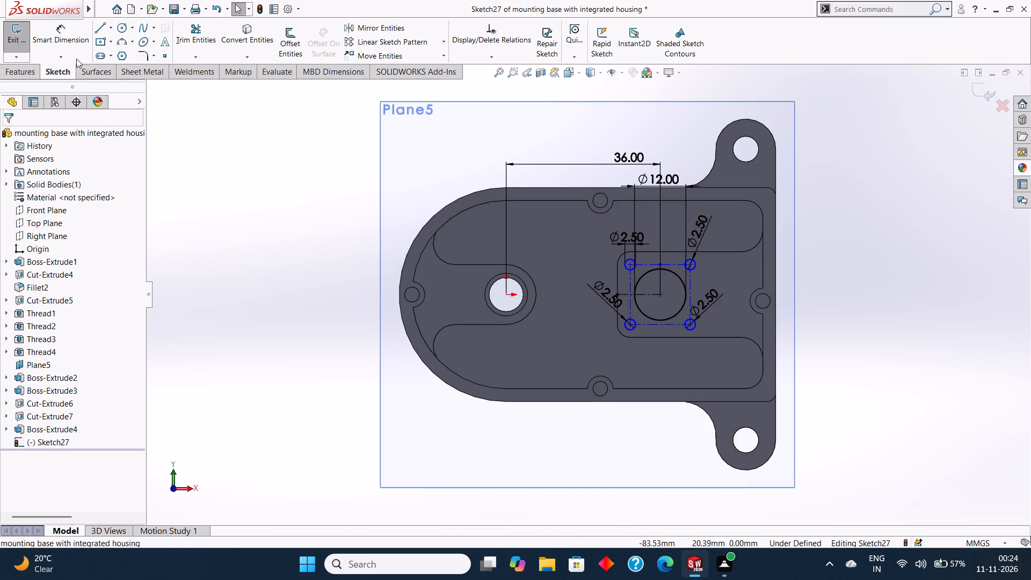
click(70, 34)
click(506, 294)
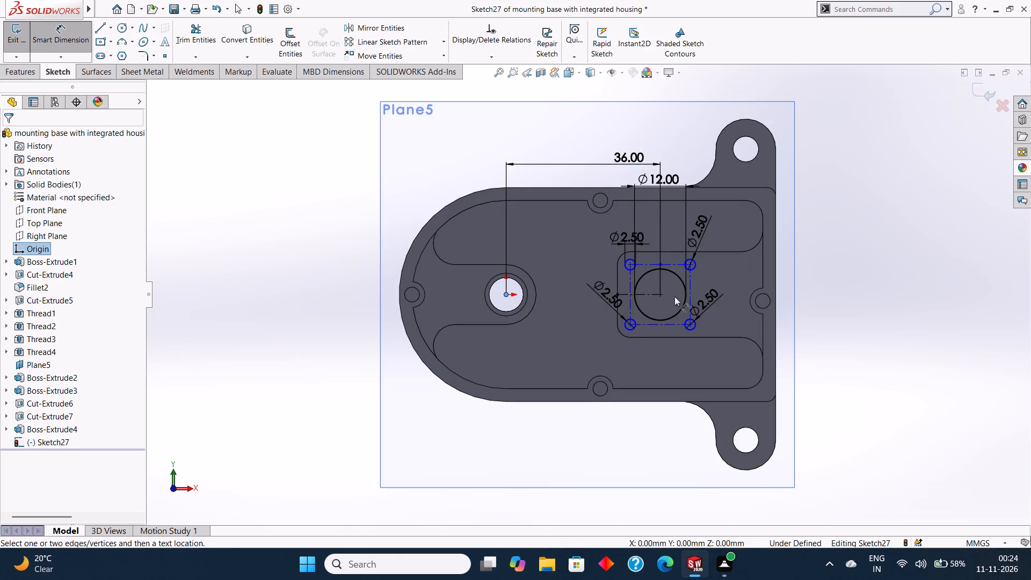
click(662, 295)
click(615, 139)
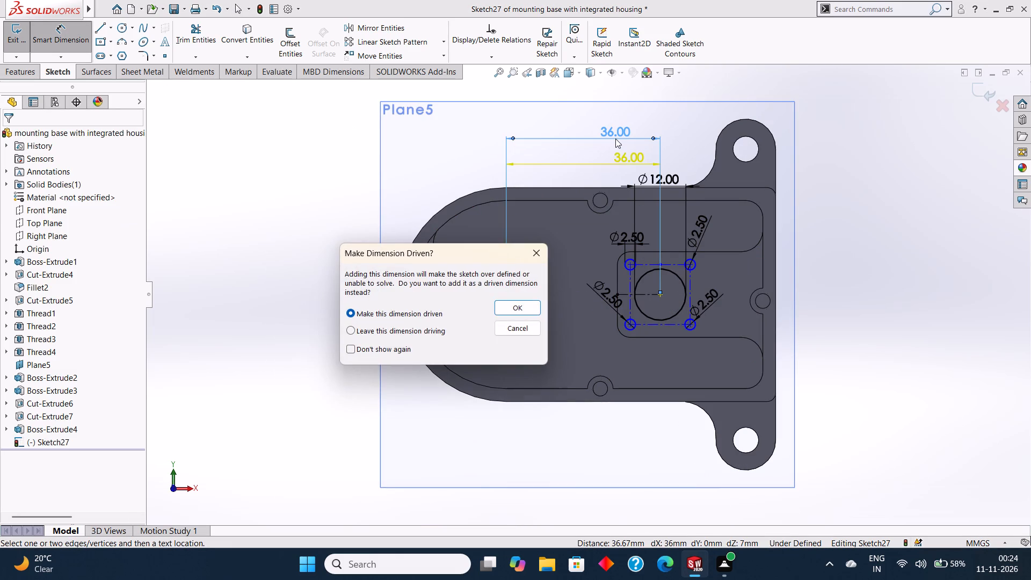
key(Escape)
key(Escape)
Dimension the upper-left small circle's centre 29 mm horizontally and 7 mm vertically from the origin.
scroll(647, 281, down, 1)
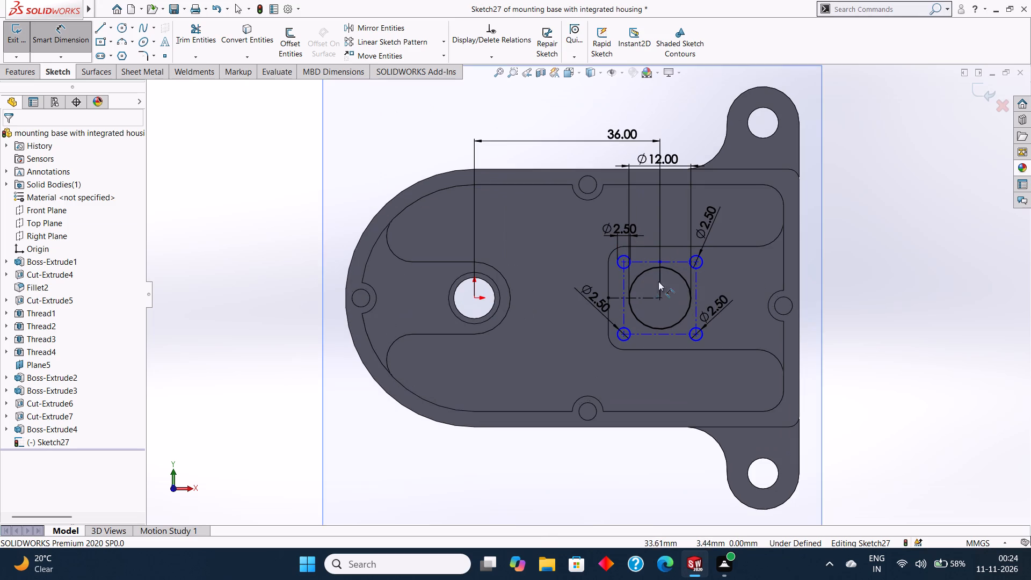
scroll(622, 283, down, 2)
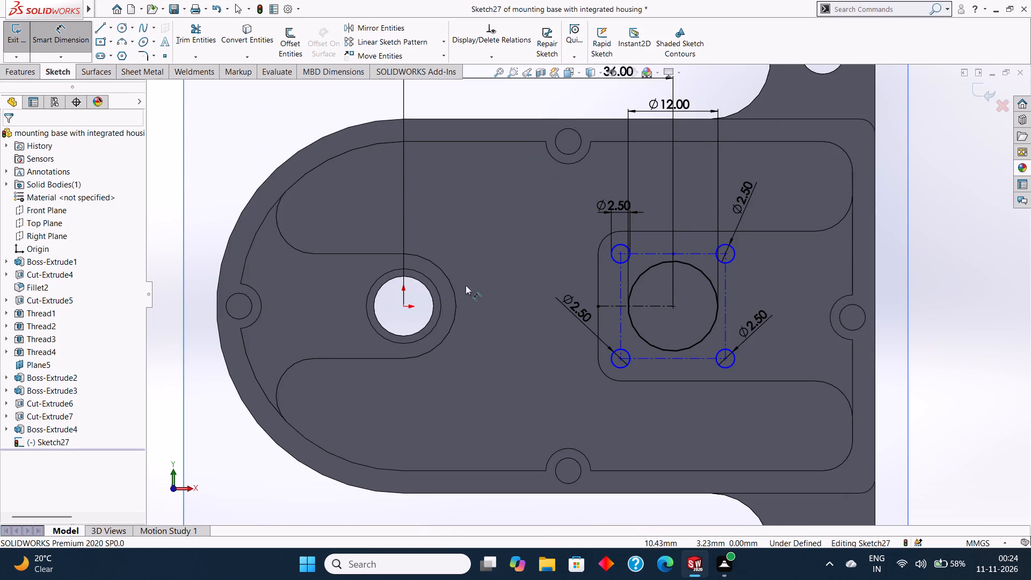
click(403, 306)
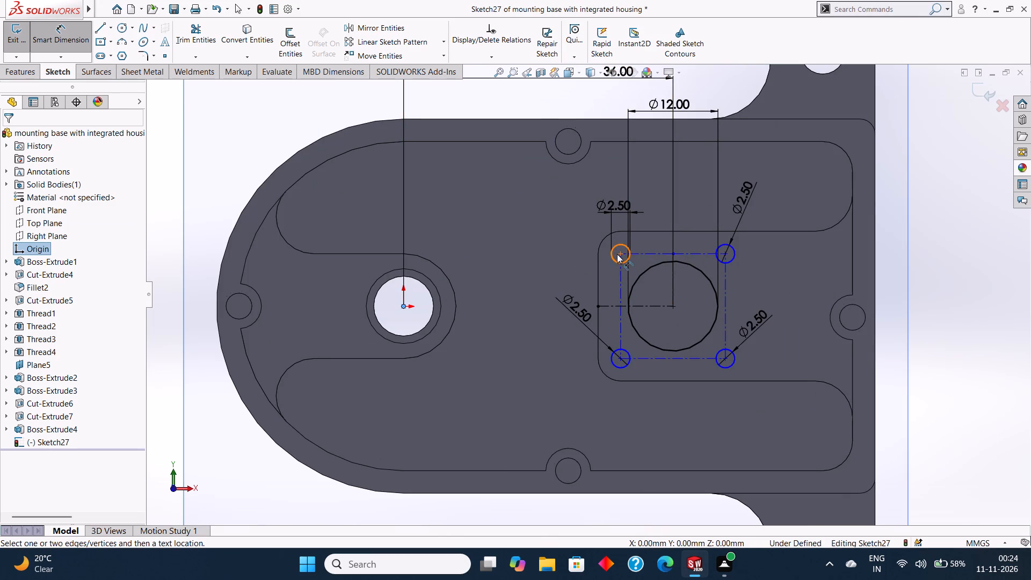
click(618, 254)
click(569, 175)
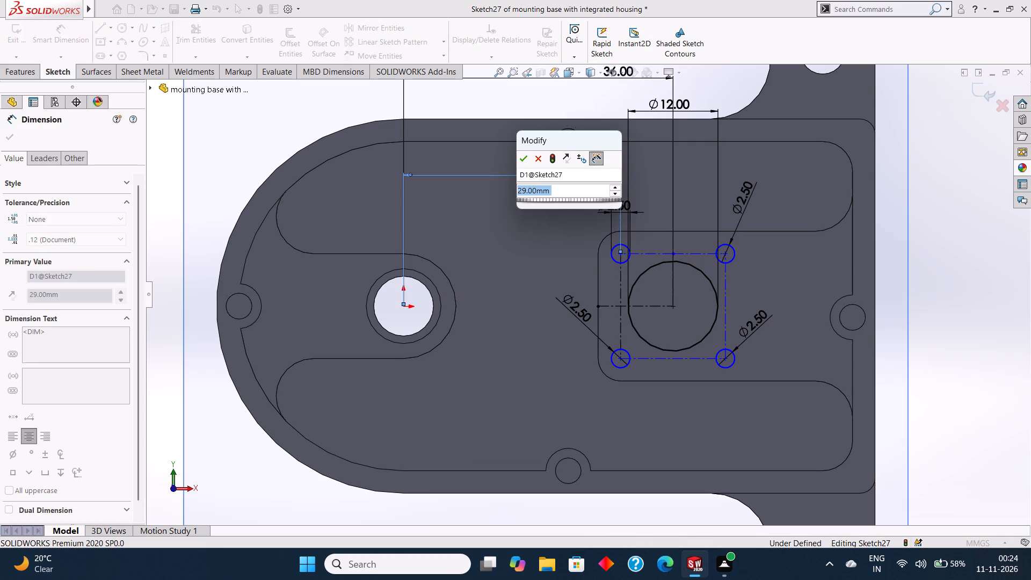
click(526, 162)
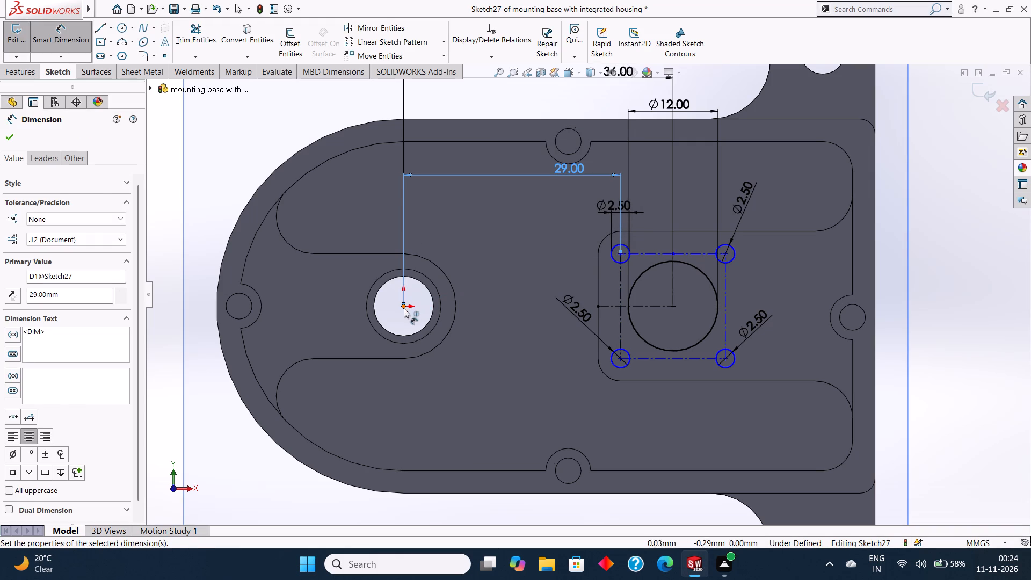
click(404, 308)
click(621, 254)
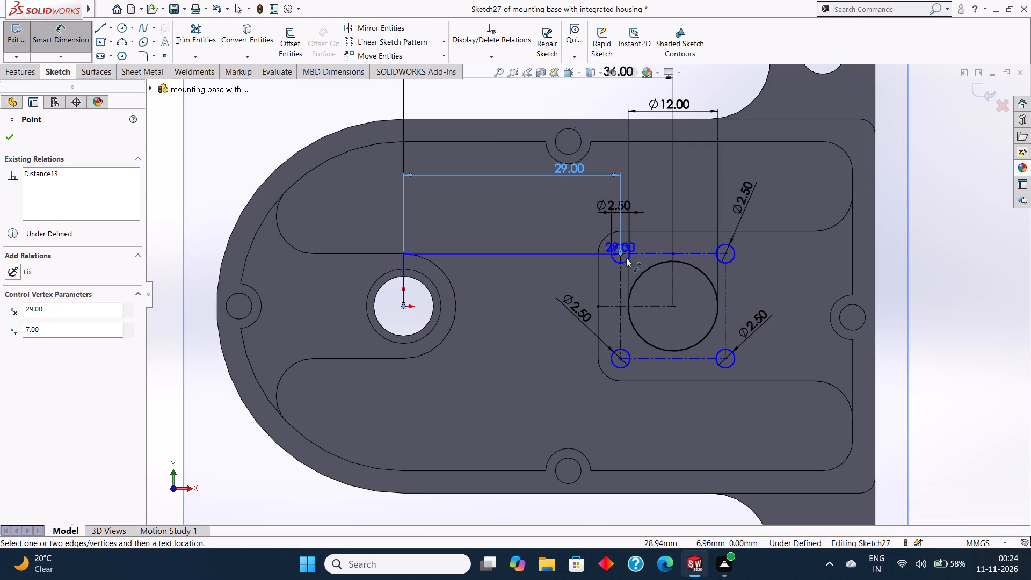
click(790, 269)
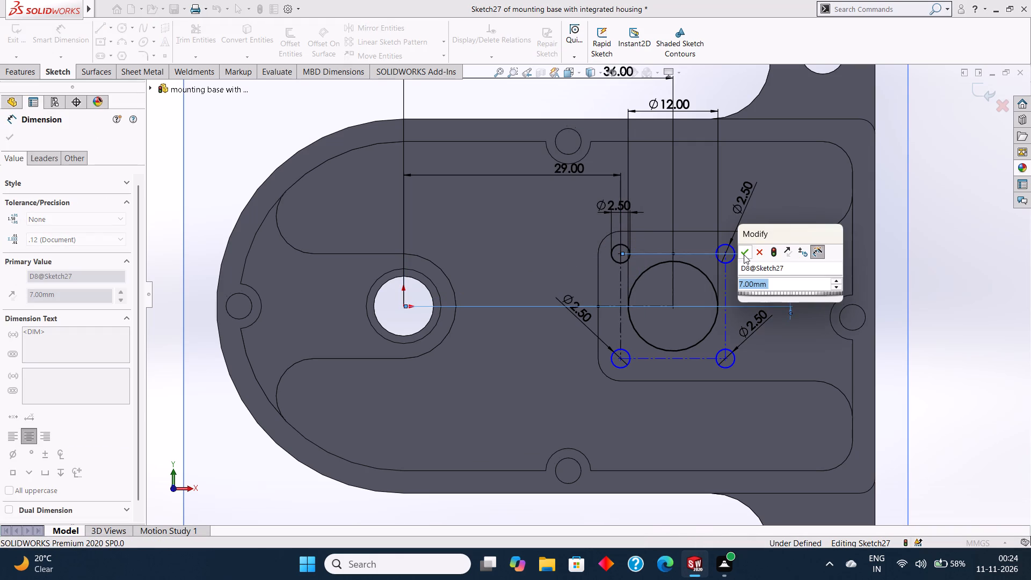
click(744, 254)
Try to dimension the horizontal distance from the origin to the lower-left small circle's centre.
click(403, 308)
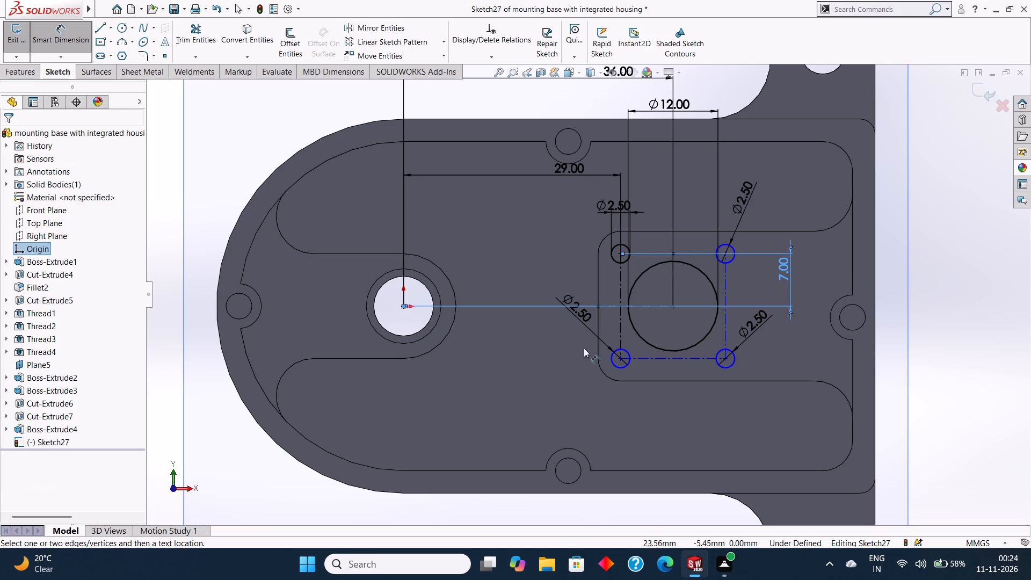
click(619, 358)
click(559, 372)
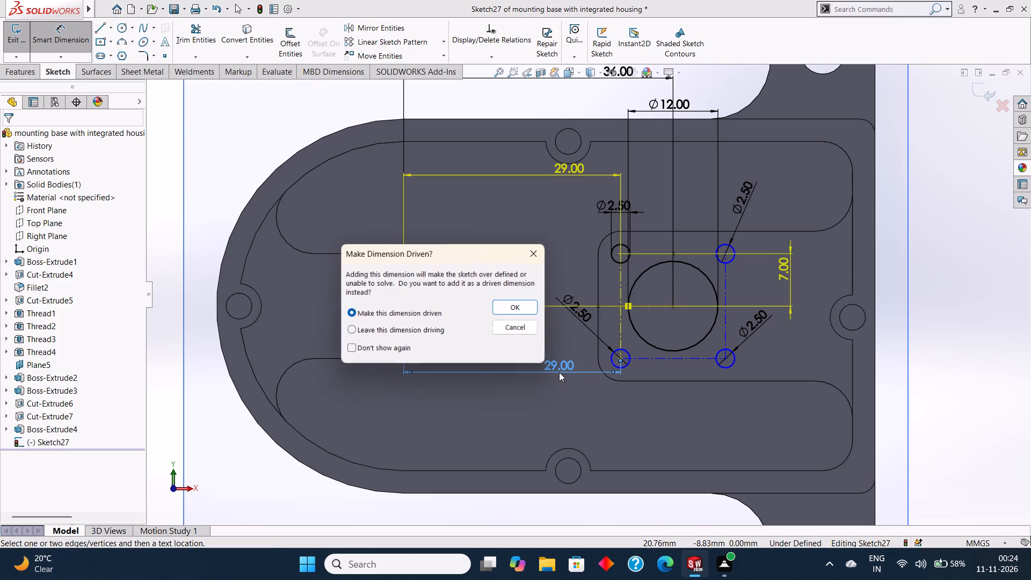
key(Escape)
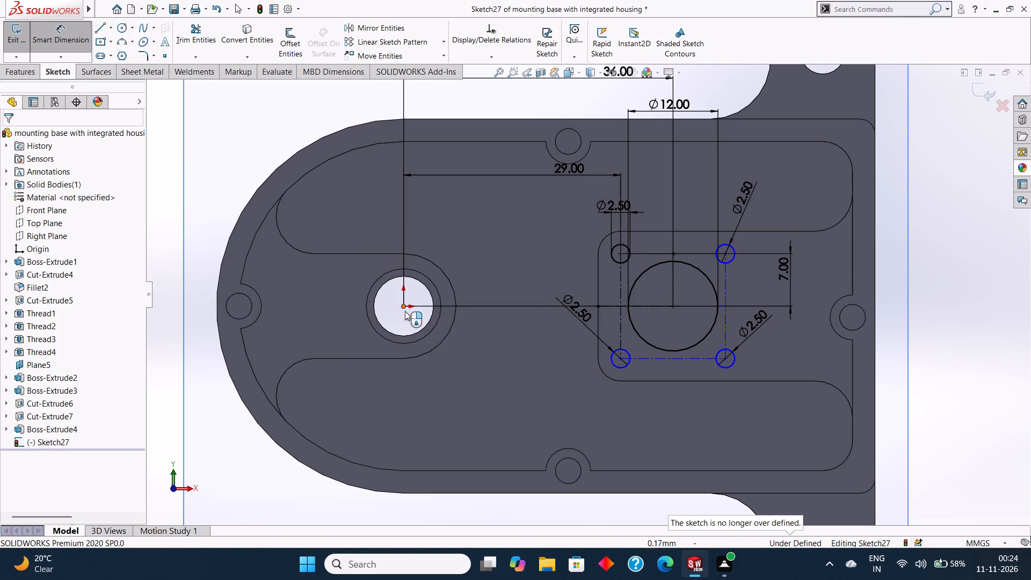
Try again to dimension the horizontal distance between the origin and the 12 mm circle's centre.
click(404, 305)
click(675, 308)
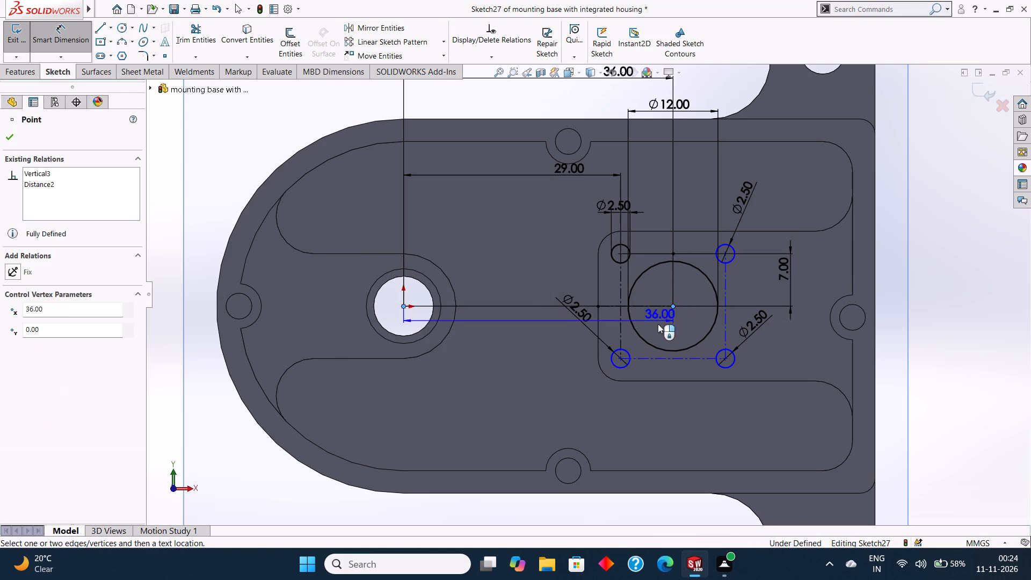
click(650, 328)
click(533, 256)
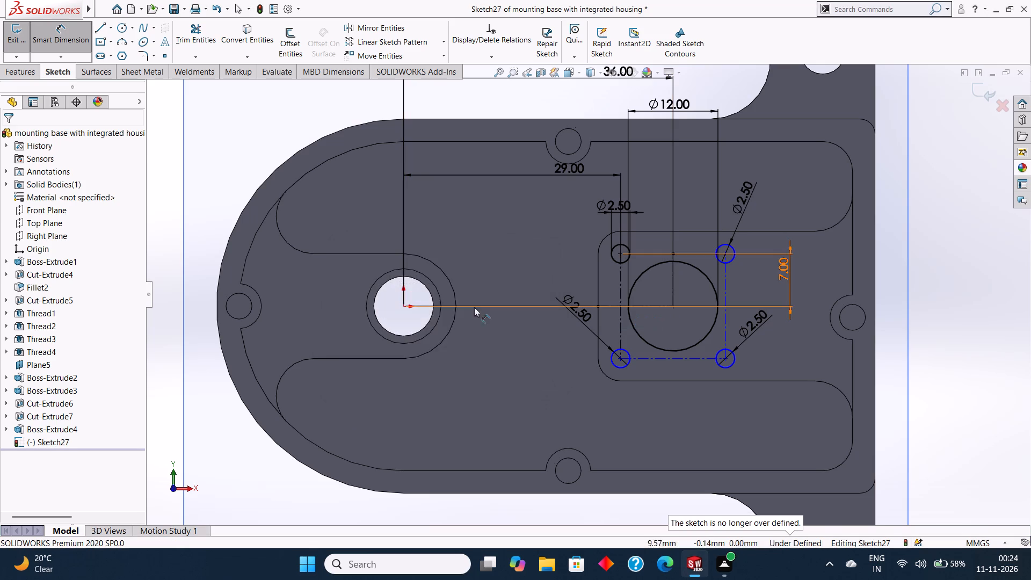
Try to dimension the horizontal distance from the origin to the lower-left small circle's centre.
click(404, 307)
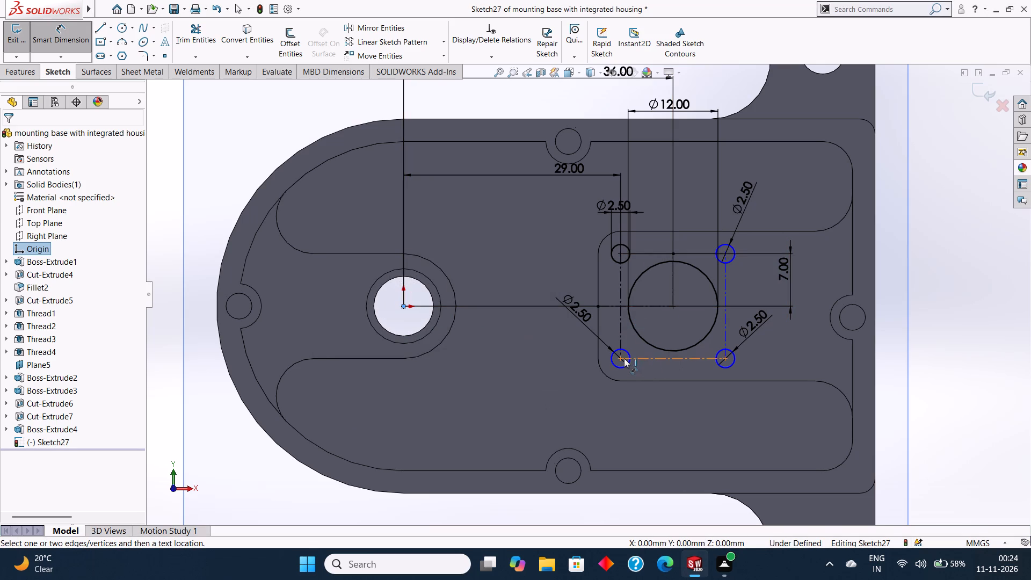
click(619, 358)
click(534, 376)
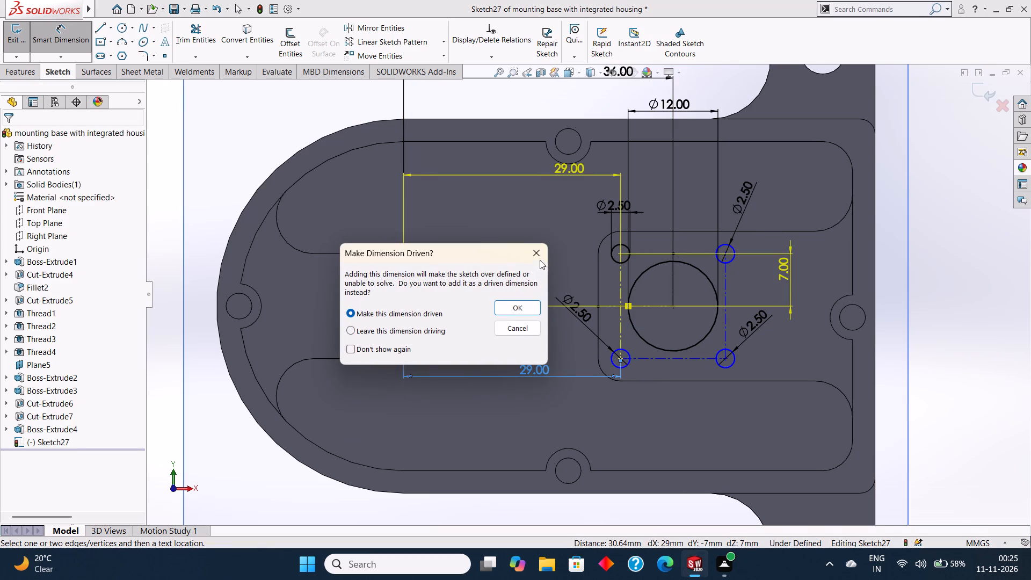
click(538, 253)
Dimension the lower-left small circle's centre 7 mm vertically from the origin.
click(402, 306)
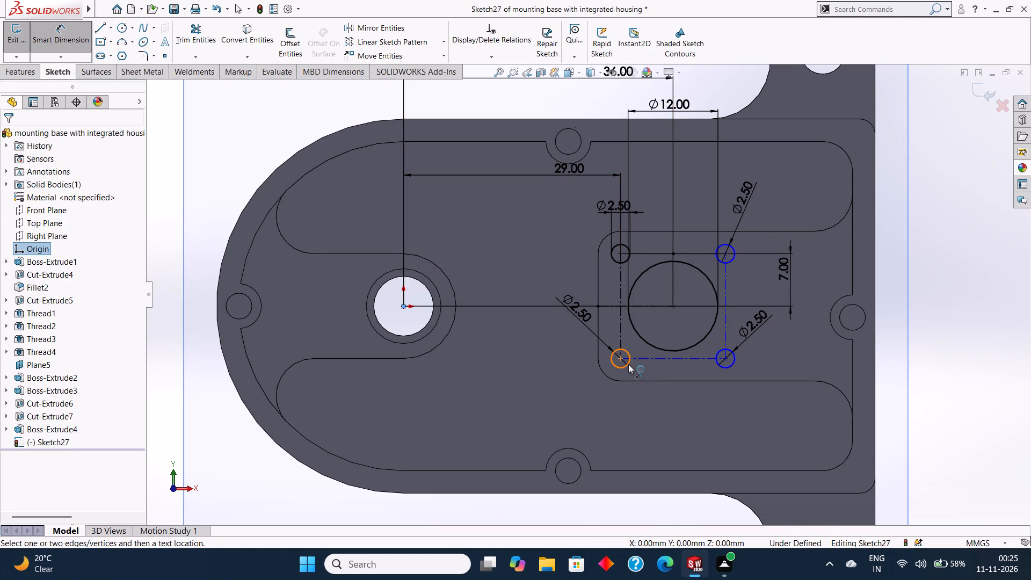
click(621, 359)
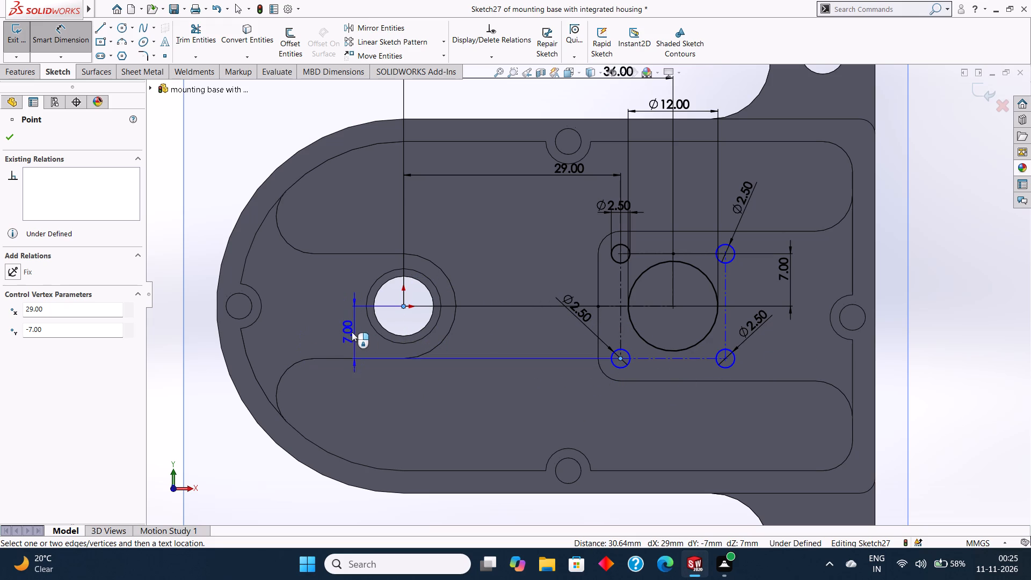
click(348, 330)
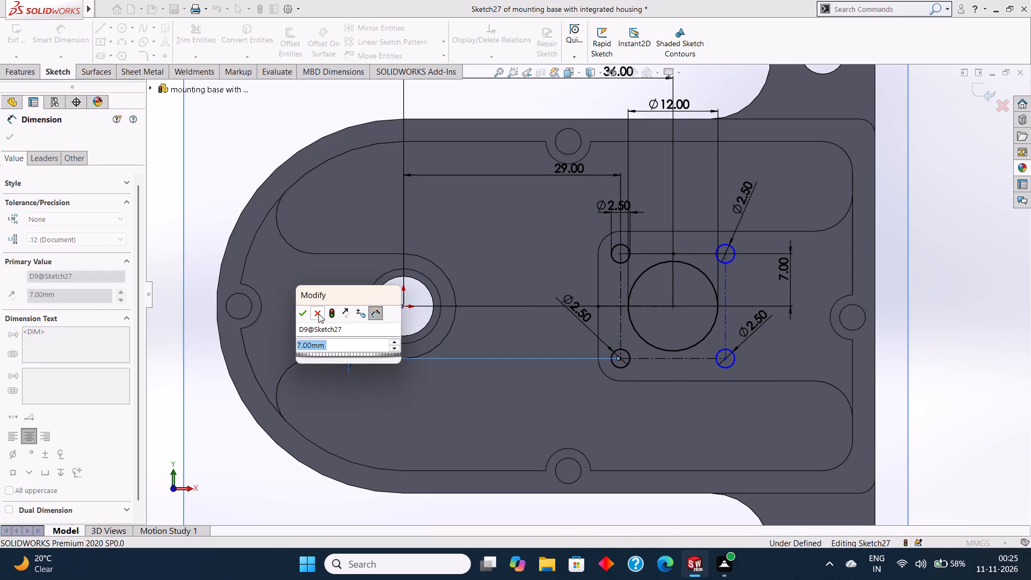
click(299, 308)
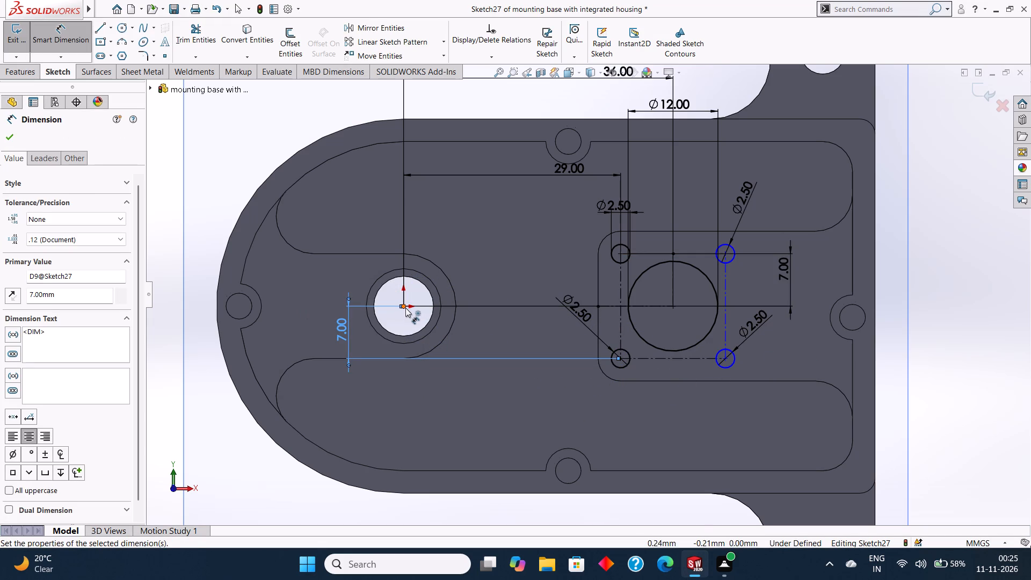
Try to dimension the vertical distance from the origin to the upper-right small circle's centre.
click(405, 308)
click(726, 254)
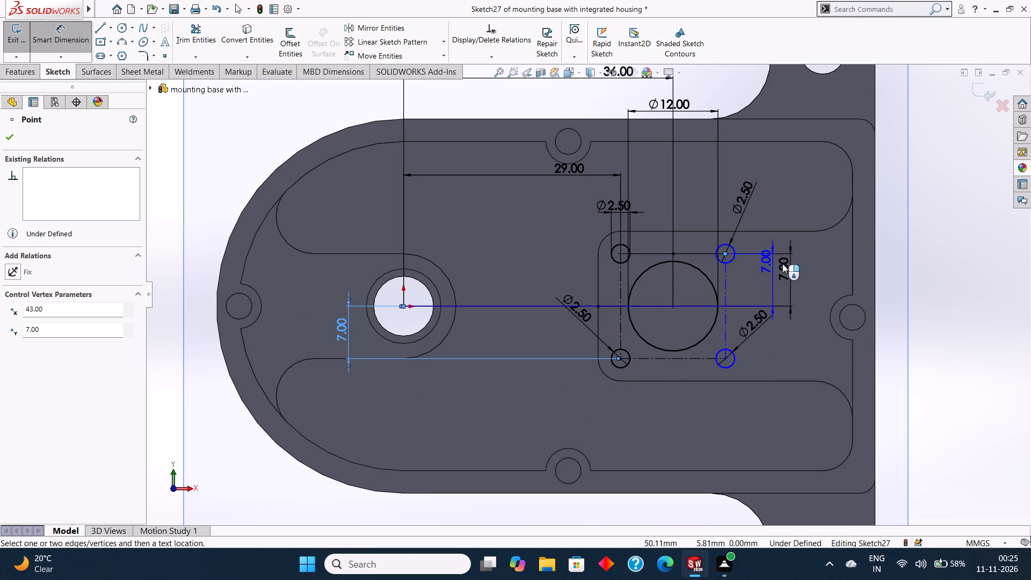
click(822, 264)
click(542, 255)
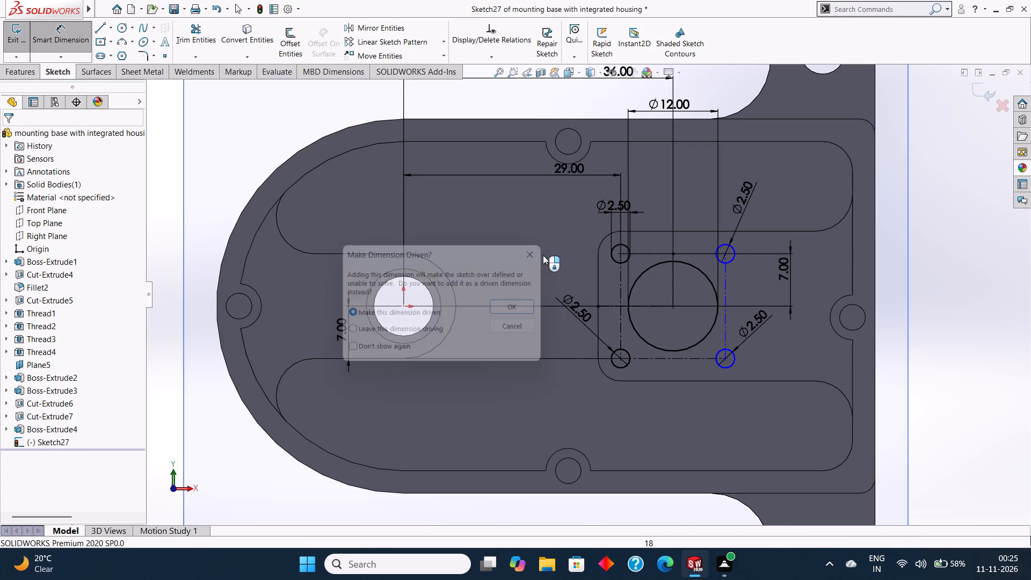
Dimension the upper-right small circle's centre 43 mm horizontally from the origin.
click(403, 305)
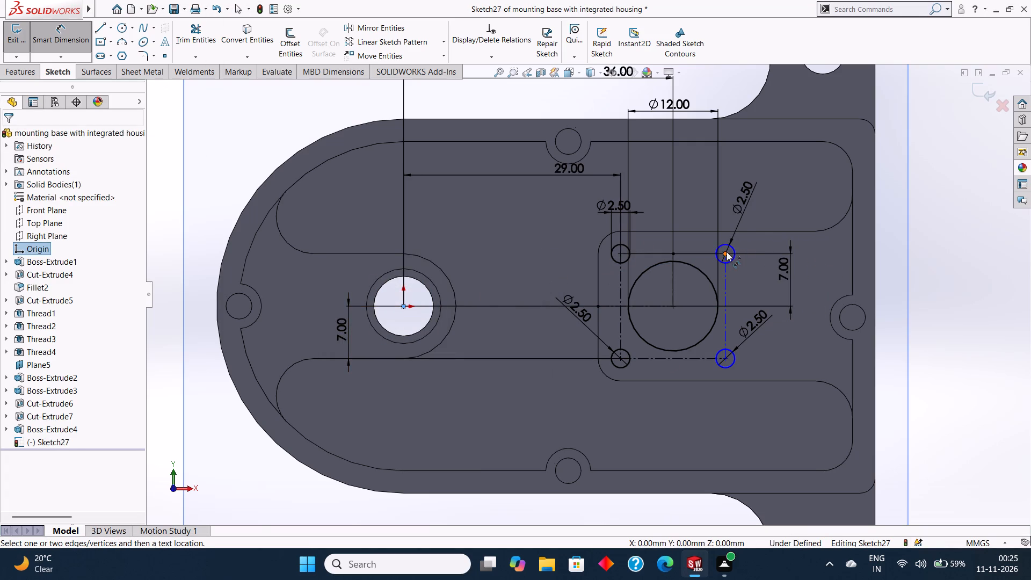
click(727, 252)
click(694, 208)
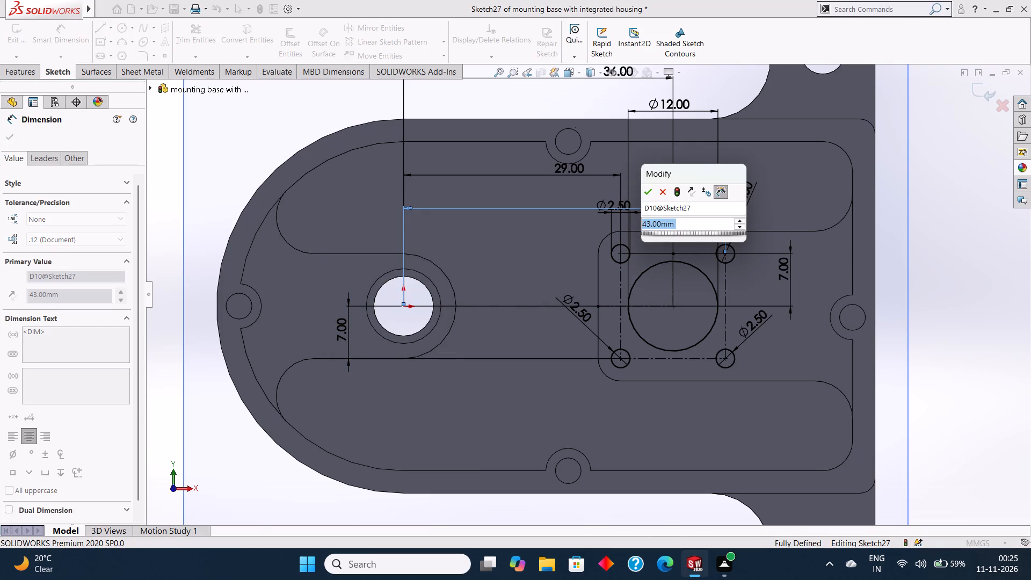
click(649, 194)
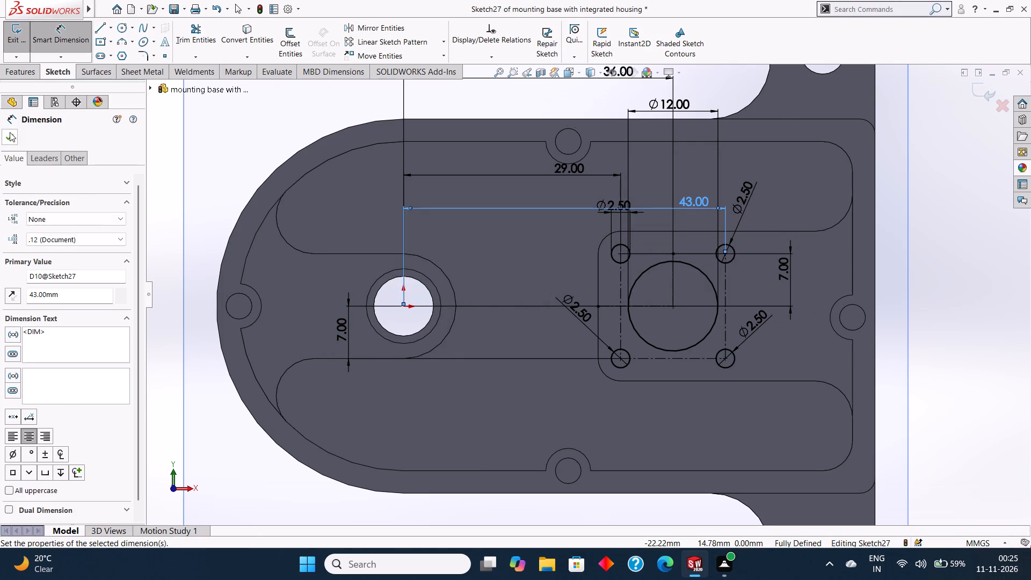
click(10, 132)
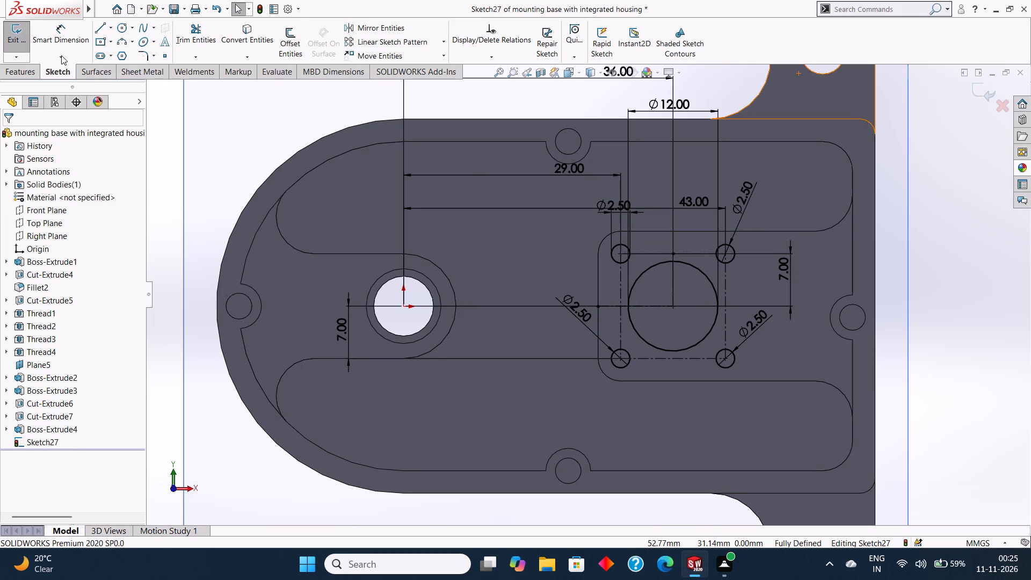
Extrude-cut the 12 mm circle and the four 2.5 mm circles Through All from the sketch plane.
click(27, 74)
click(179, 49)
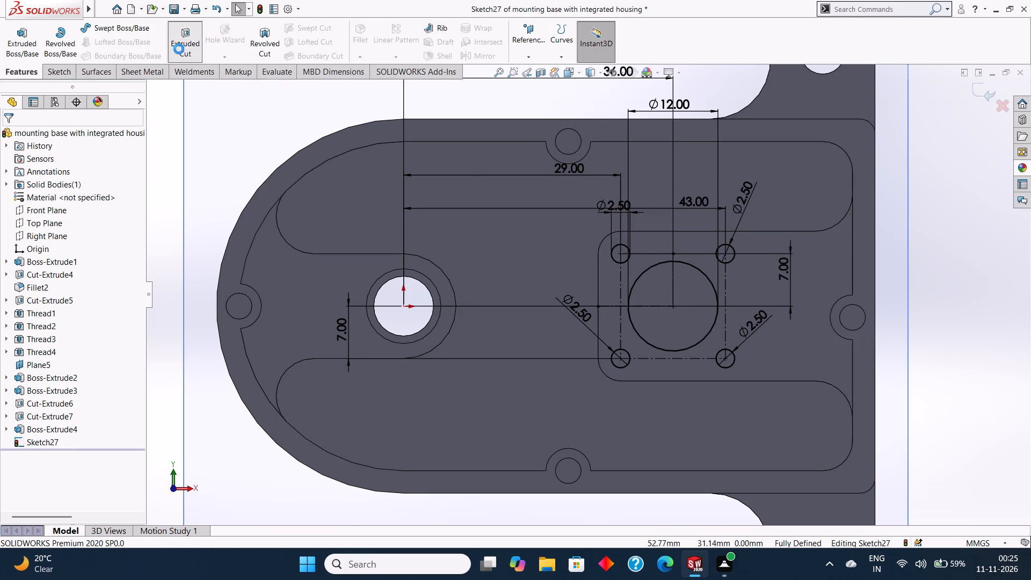
middle_drag(484, 230, 488, 126)
middle_drag(509, 220, 504, 164)
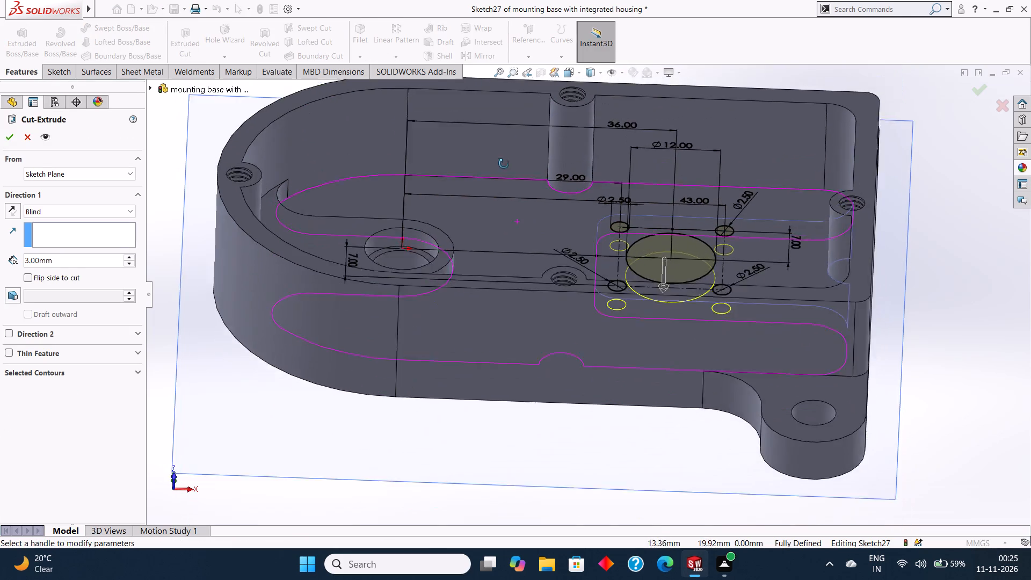
middle_drag(504, 164, 503, 151)
middle_drag(522, 209, 524, 195)
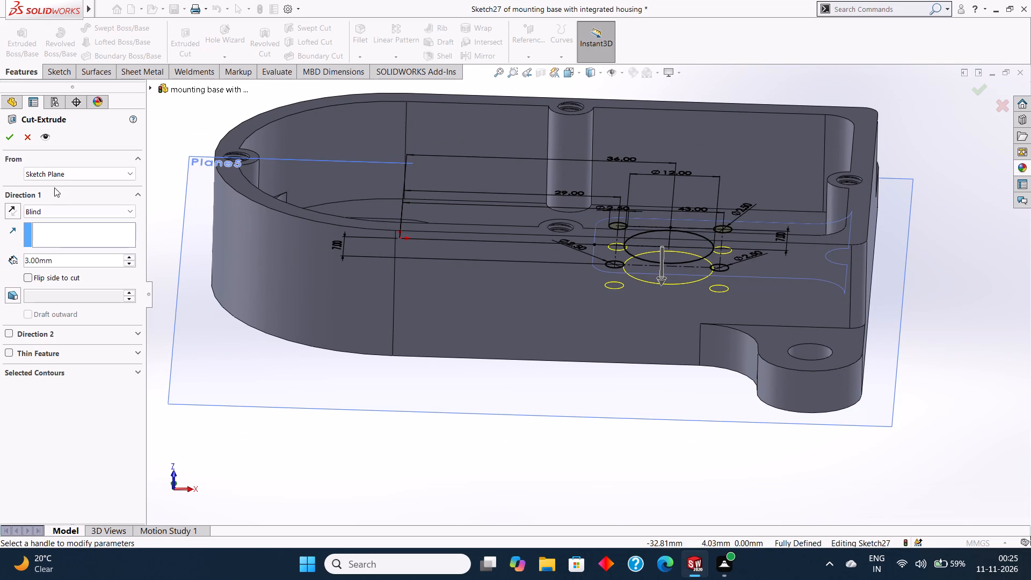
click(56, 172)
click(56, 172)
click(43, 210)
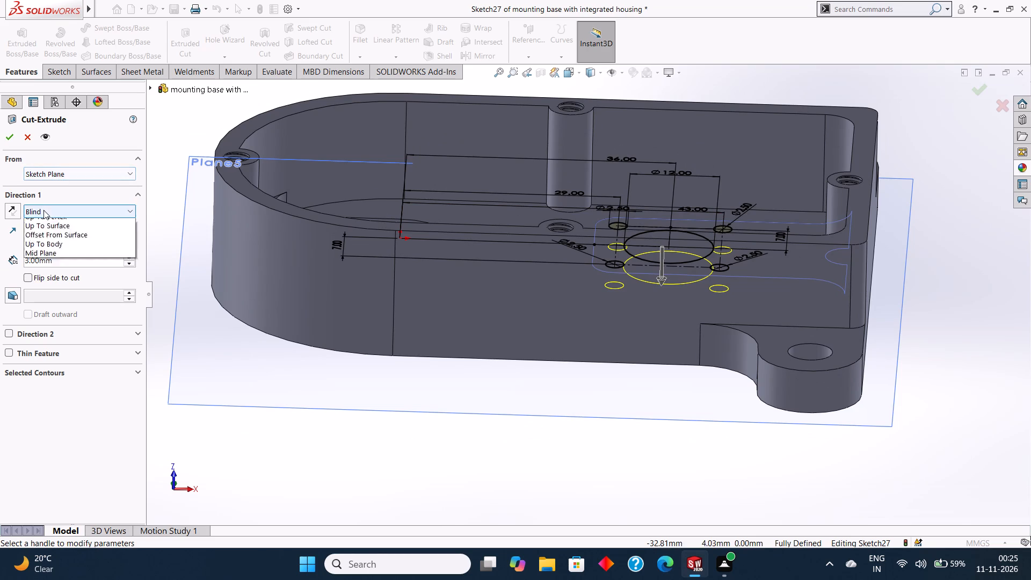
click(40, 233)
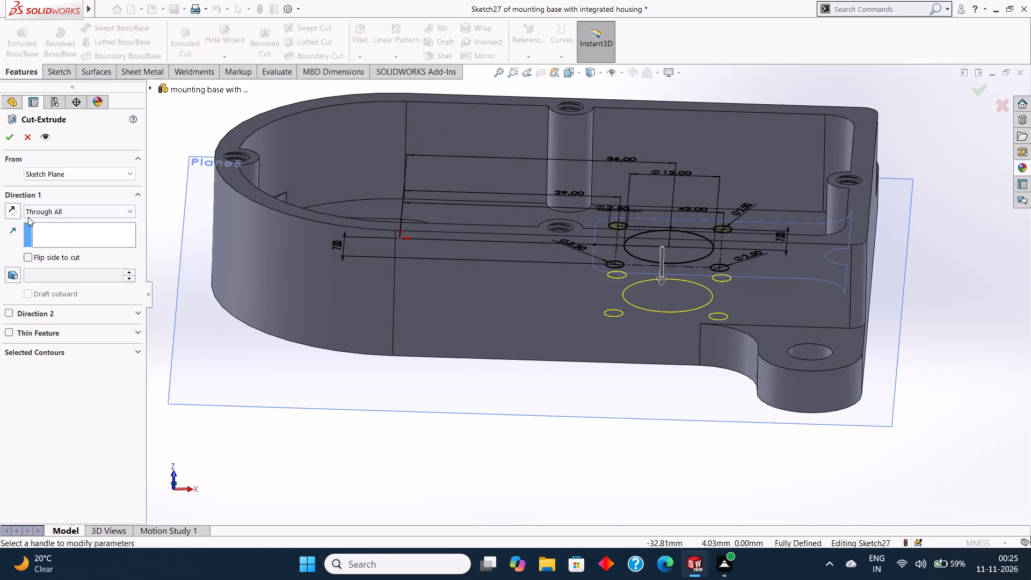
click(10, 140)
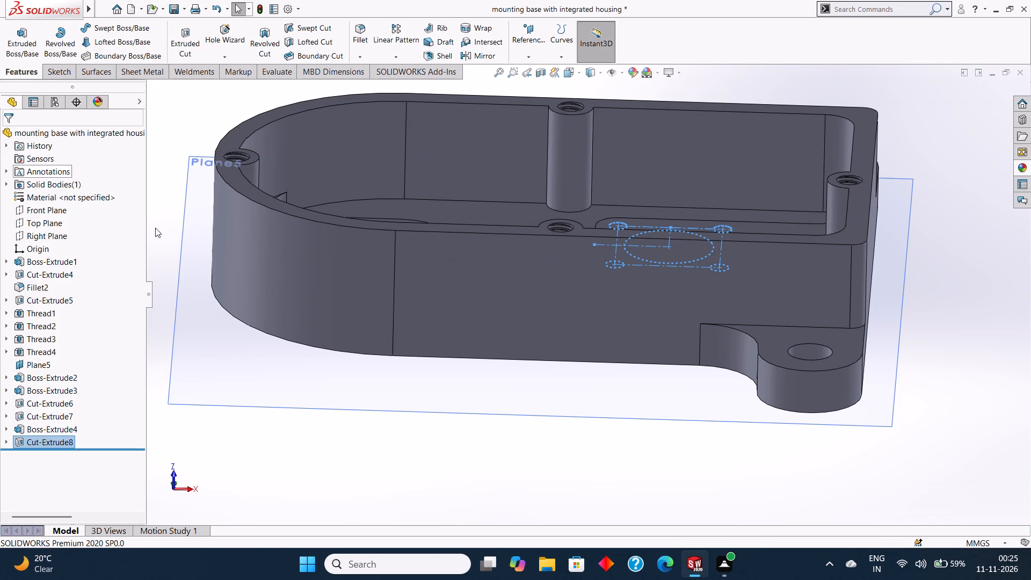
Start a new sketch on the top face of the raised pad around the 12 mm hole.
click(597, 400)
middle_drag(599, 381, 605, 463)
middle_drag(611, 451, 611, 462)
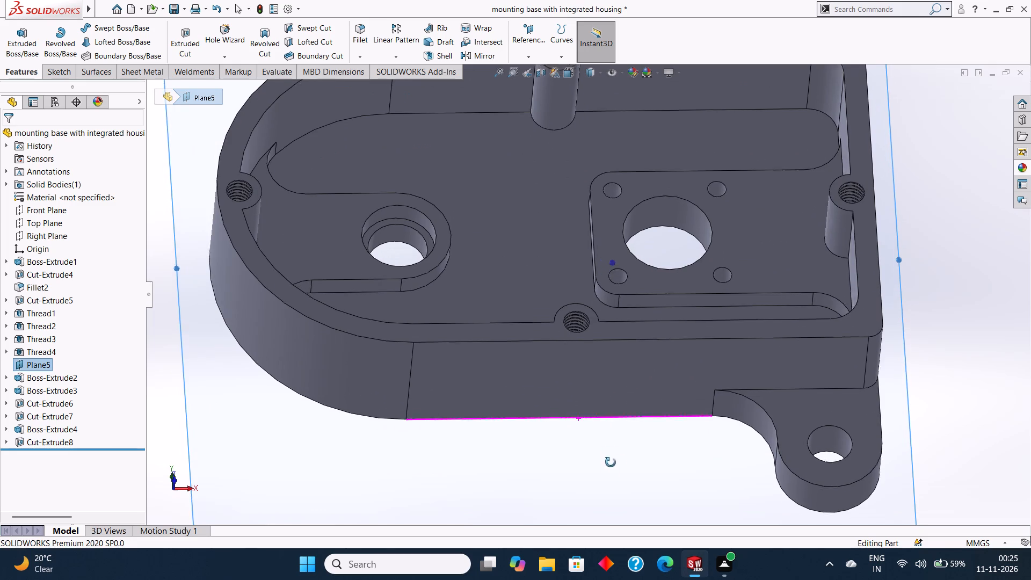
middle_drag(611, 462, 604, 480)
middle_drag(680, 283, 689, 332)
click(731, 217)
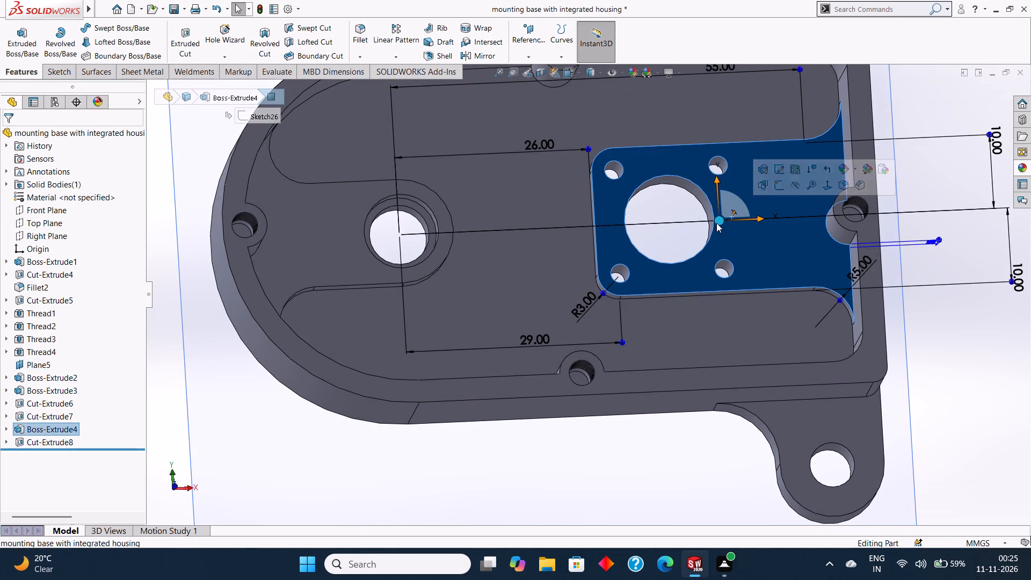
key(Escape)
key(Escape)
click(724, 199)
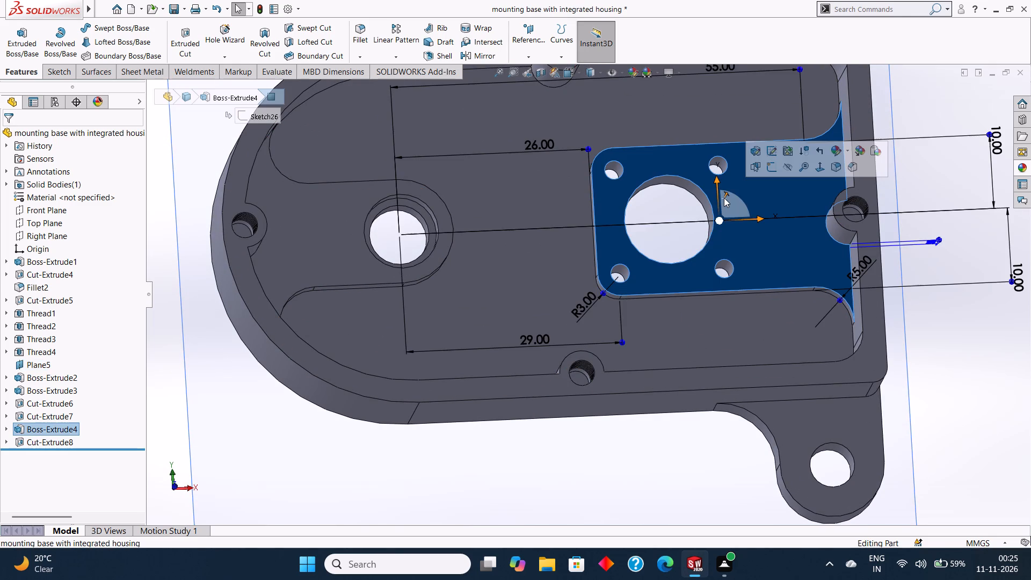
key(ctrl+8)
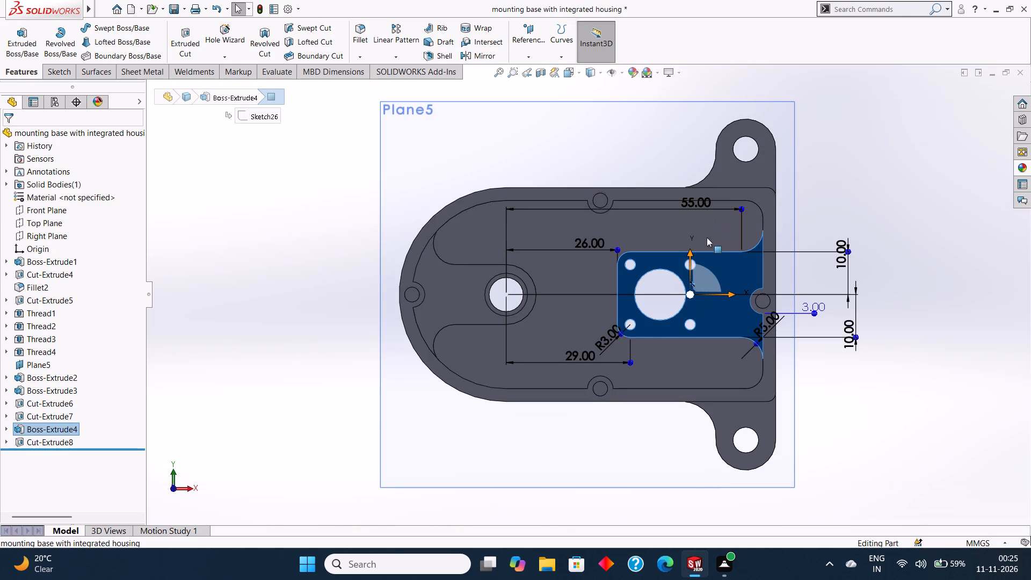
right_click(656, 258)
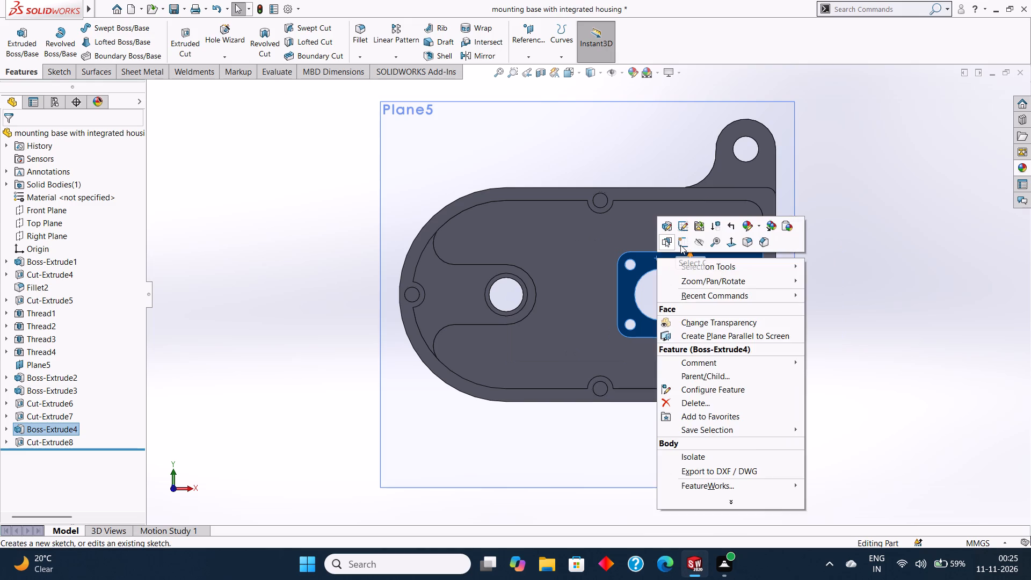
click(680, 245)
key(Escape)
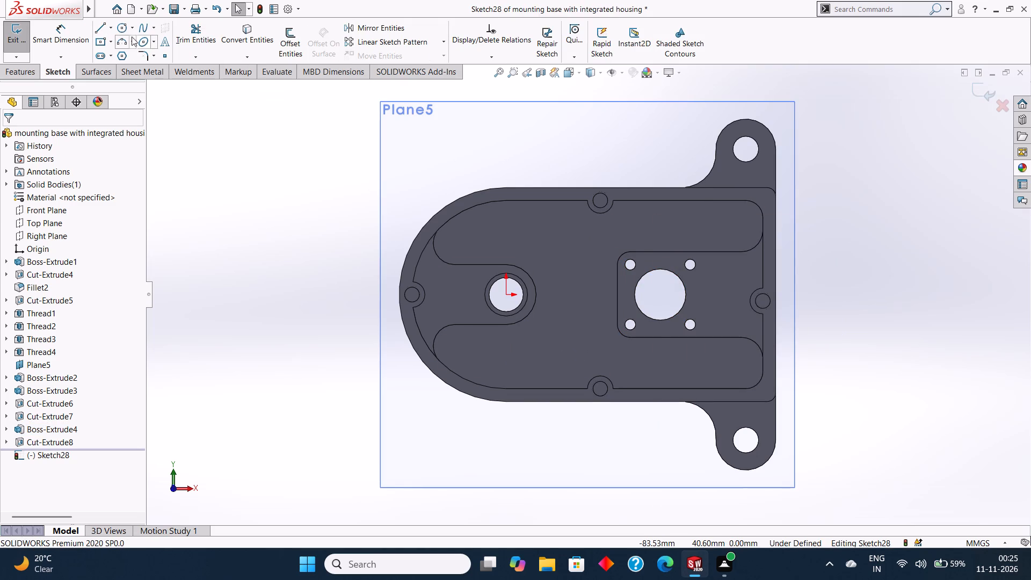
Draw a circle of 7 mm radius concentric with the 12 mm hole.
click(124, 27)
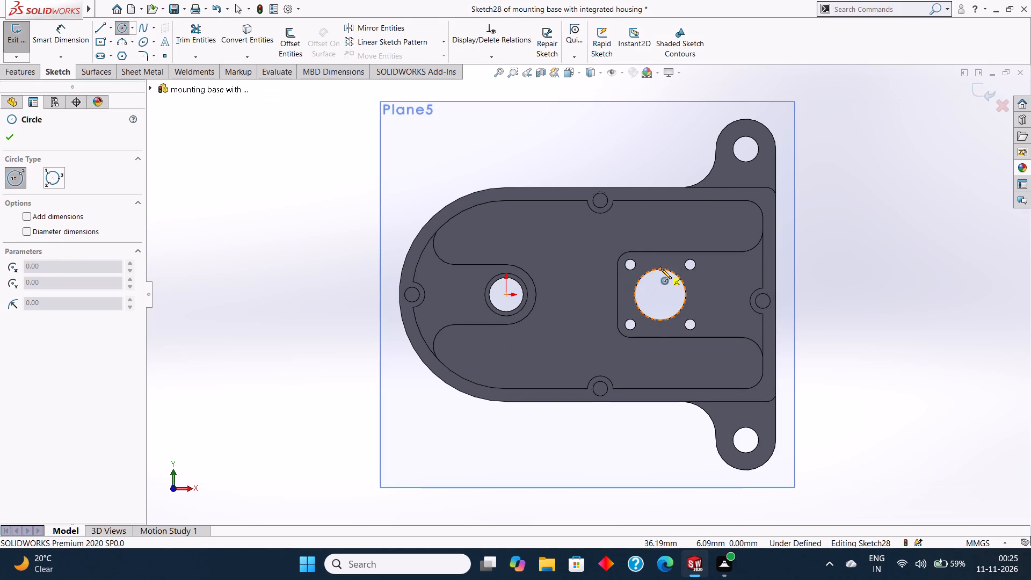
drag(660, 295, 687, 300)
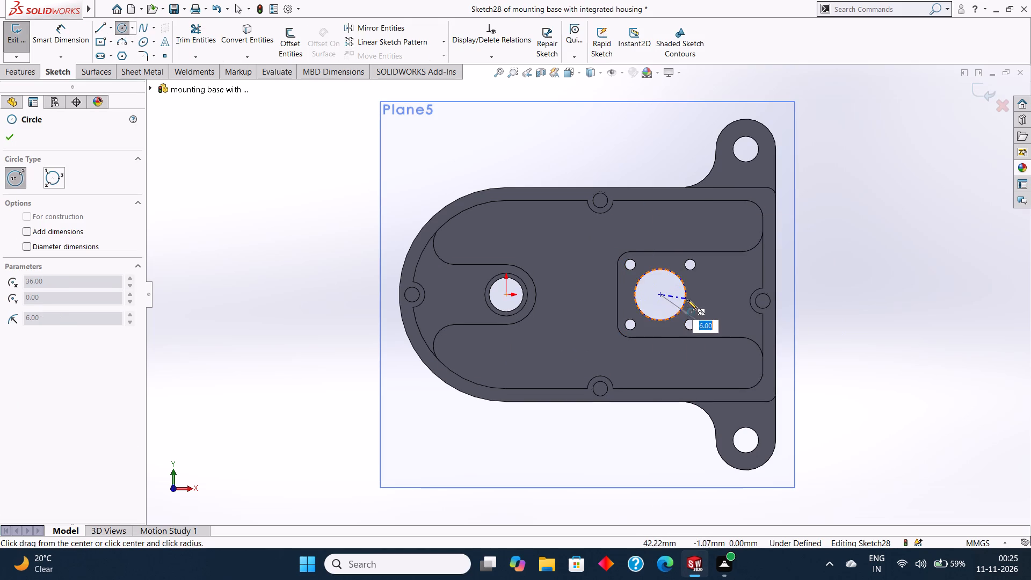
drag(687, 300, 692, 301)
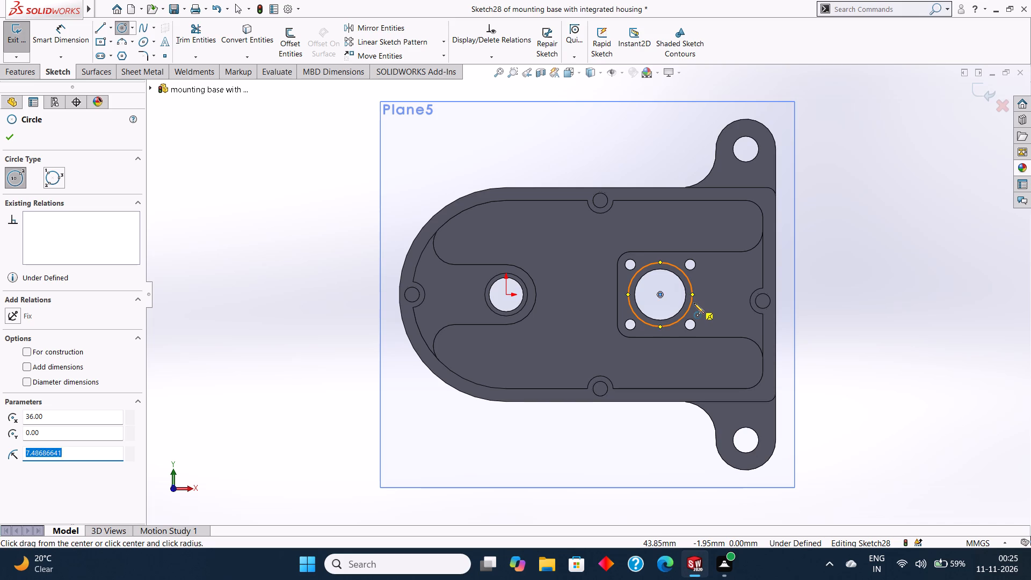
key(BackSpace)
key(7)
key(Return)
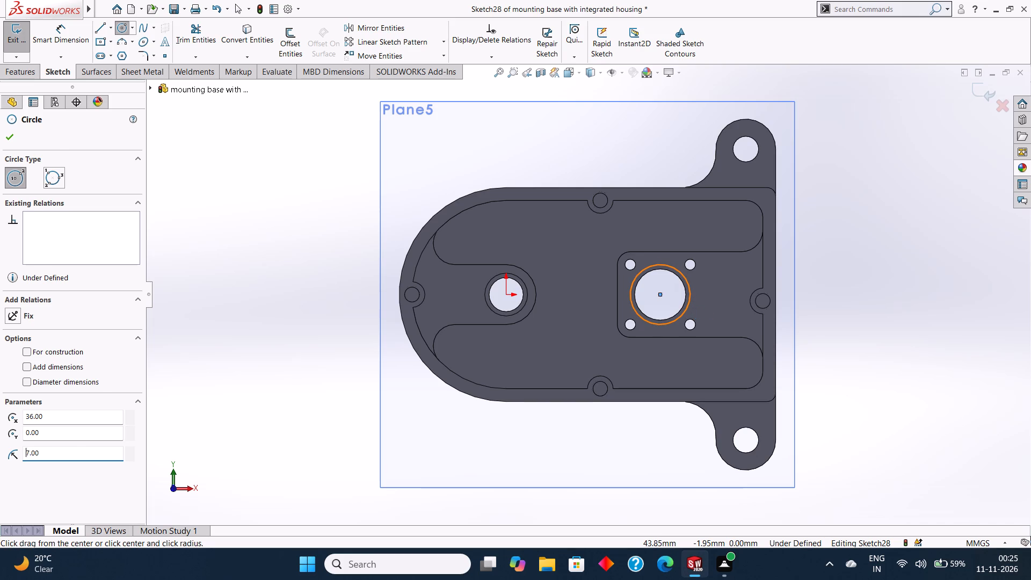
key(Escape)
key(Escape)
Dimension the new circle's diameter as 14 mm.
click(71, 33)
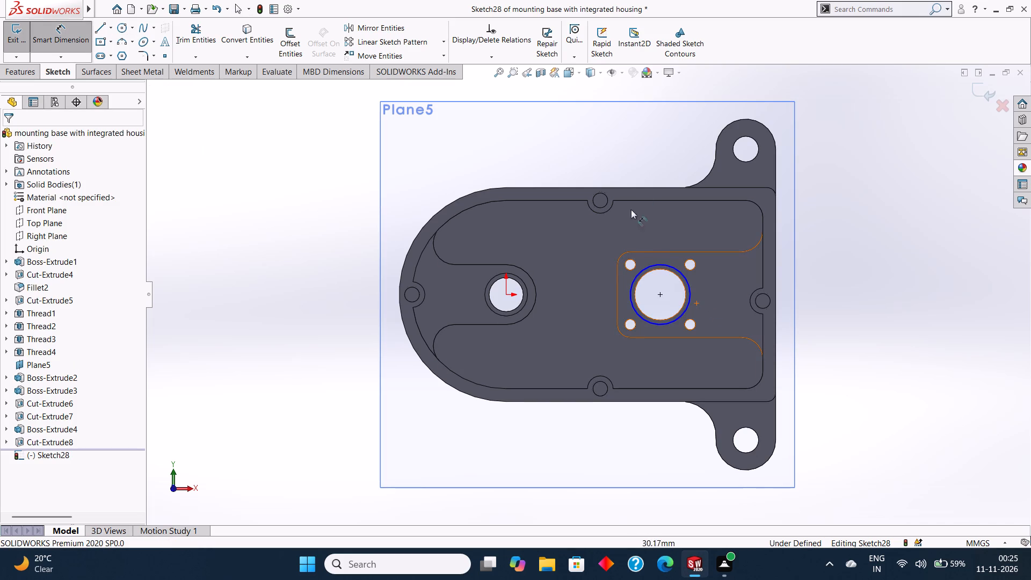
click(655, 264)
click(659, 216)
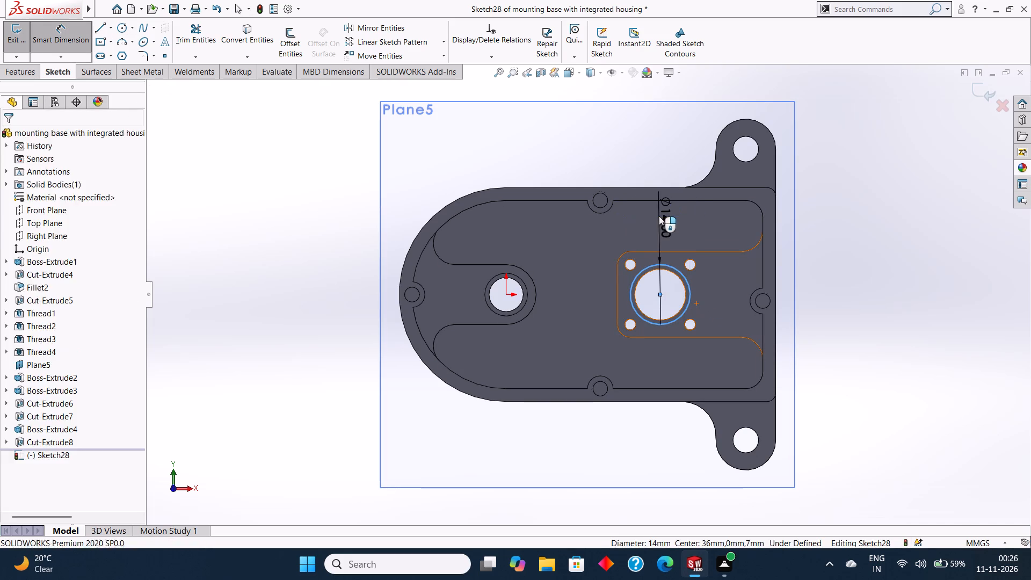
click(614, 204)
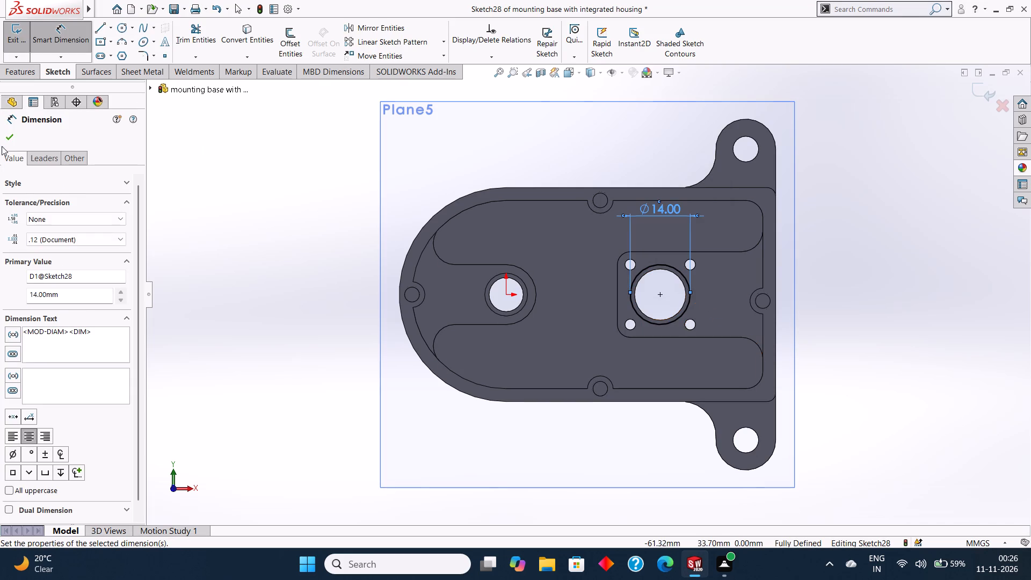
click(9, 134)
Extrude-cut the 14 mm circle as a blind counterbore 3 mm deep into the pad.
click(16, 73)
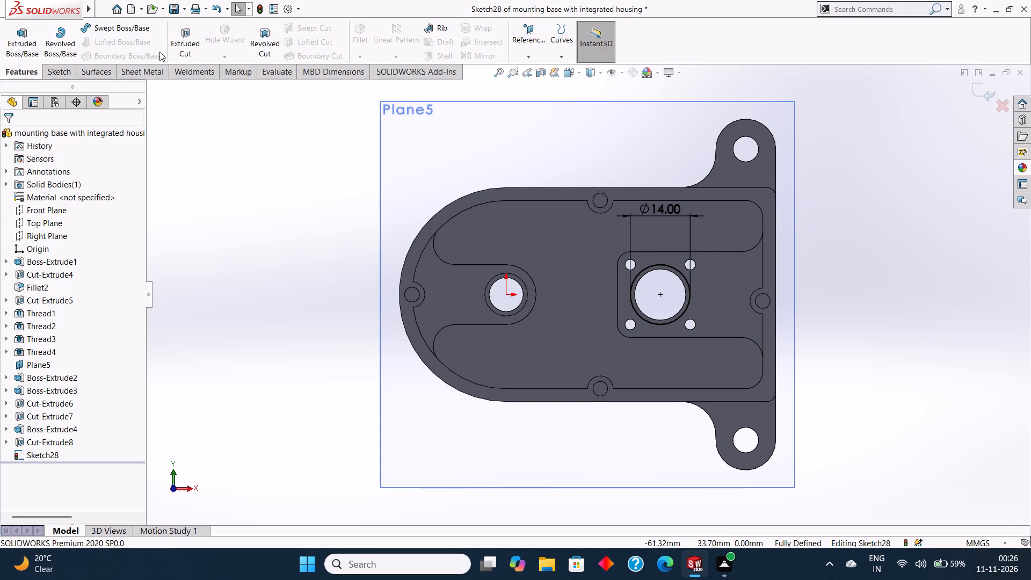
click(188, 47)
middle_drag(534, 242, 524, 136)
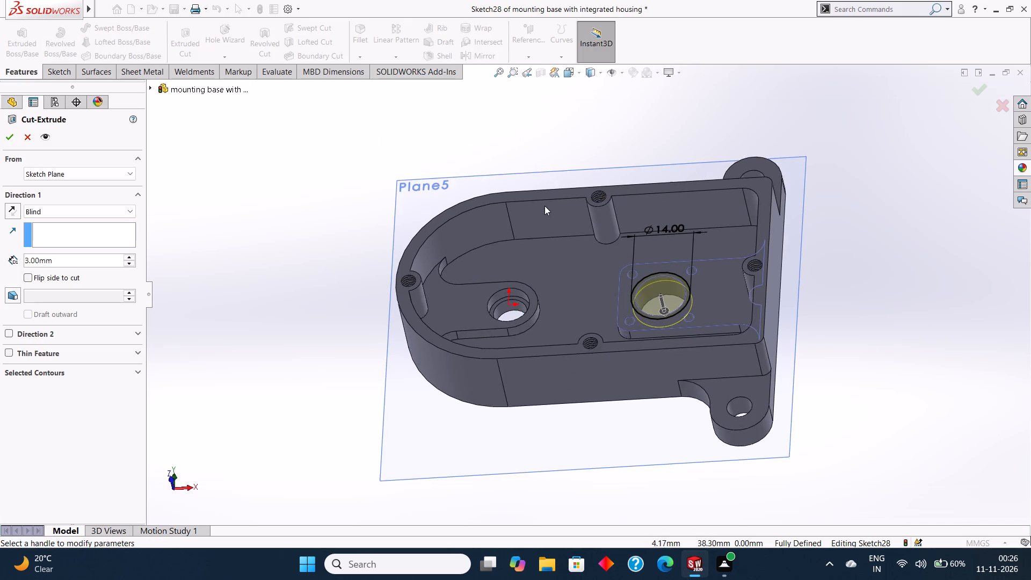
middle_drag(567, 233, 584, 195)
click(61, 257)
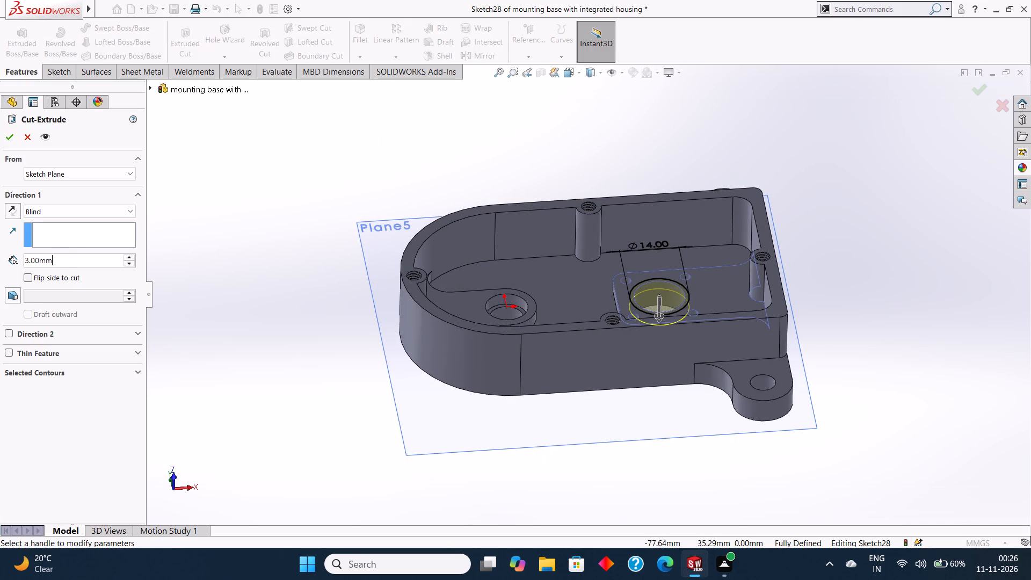
click(9, 135)
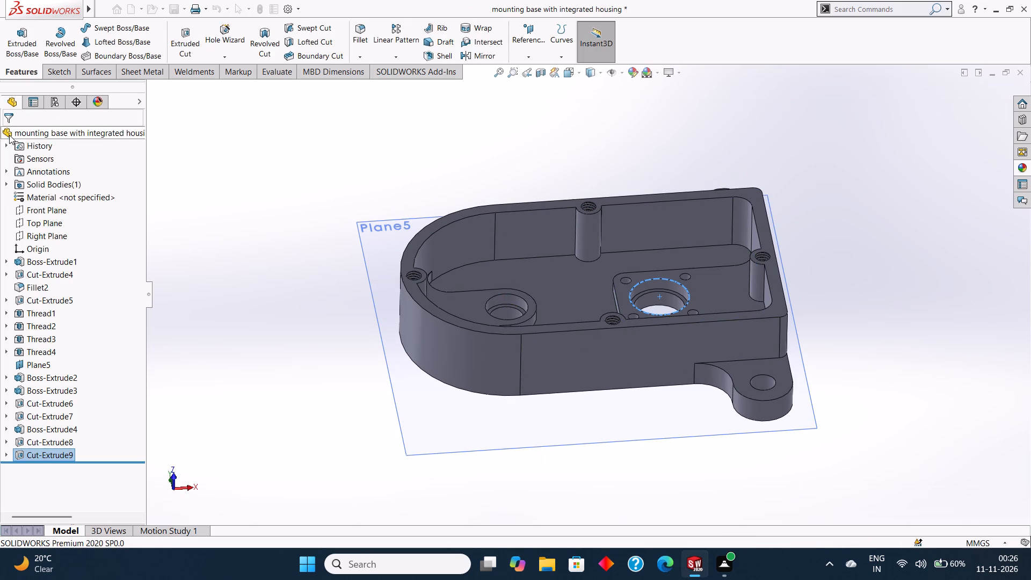
Examine the housing interior, the pad with the 14 mm counterbore and the mounting ears from several angles.
middle_drag(598, 264, 598, 229)
click(929, 249)
middle_drag(912, 246, 898, 343)
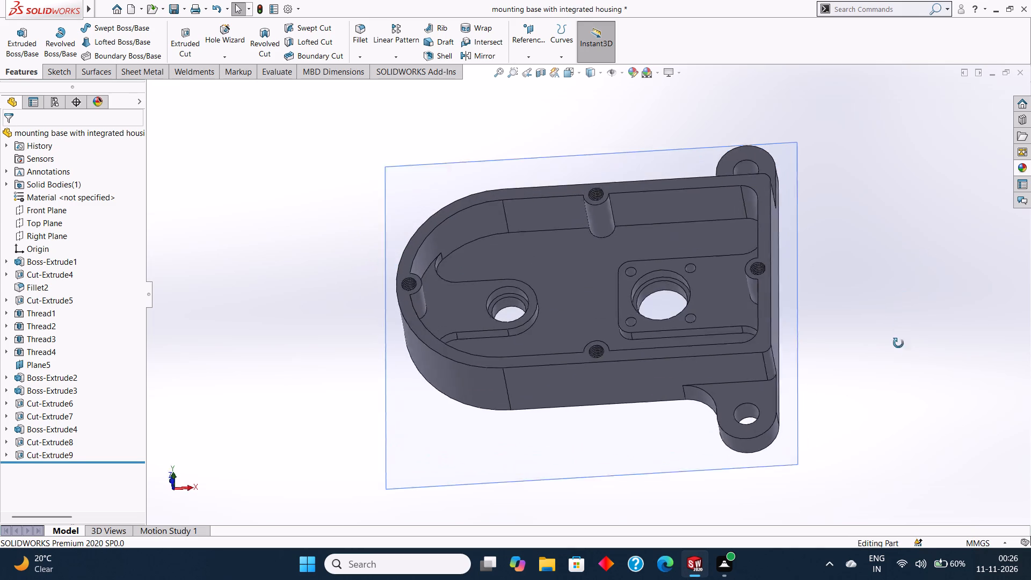
middle_drag(898, 343, 896, 356)
middle_drag(826, 307, 850, 237)
middle_drag(848, 255, 857, 328)
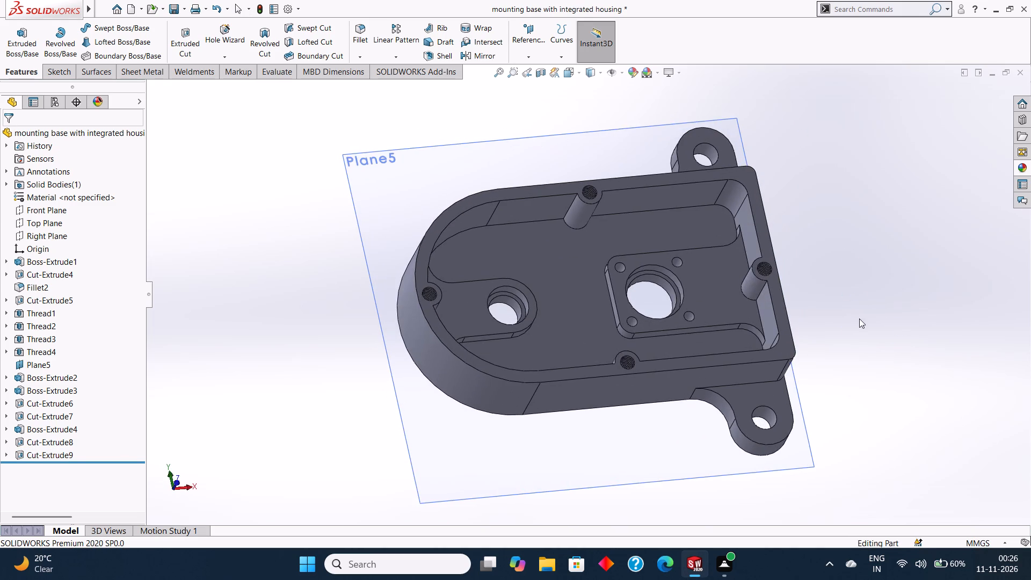
middle_drag(829, 276, 803, 218)
middle_drag(818, 220, 823, 350)
middle_drag(823, 350, 817, 283)
middle_drag(845, 290, 830, 266)
scroll(830, 267, up, 1)
middle_drag(845, 285, 828, 272)
middle_drag(829, 277, 854, 286)
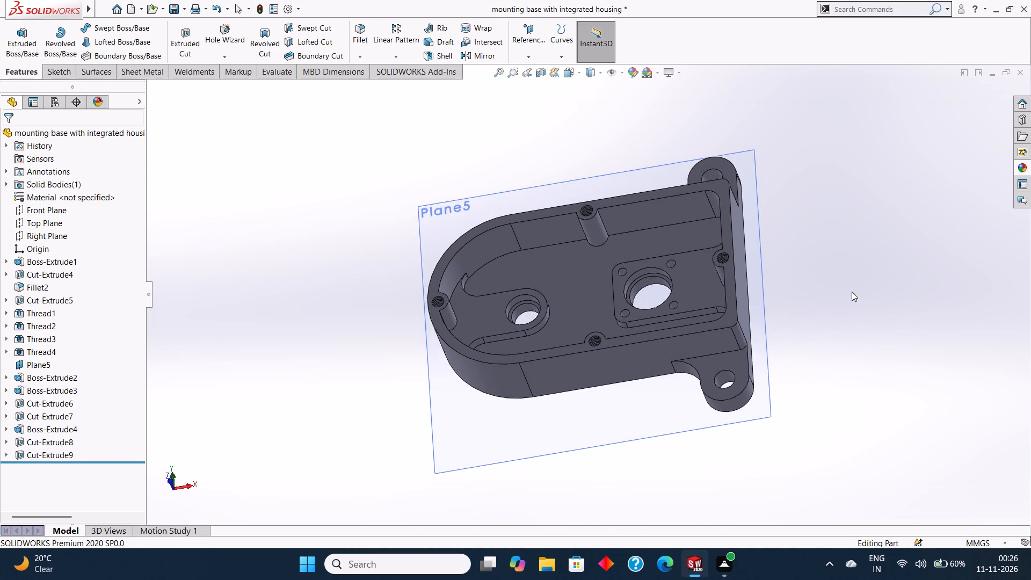
middle_drag(851, 292, 868, 265)
middle_drag(862, 300, 849, 288)
middle_drag(853, 290, 866, 308)
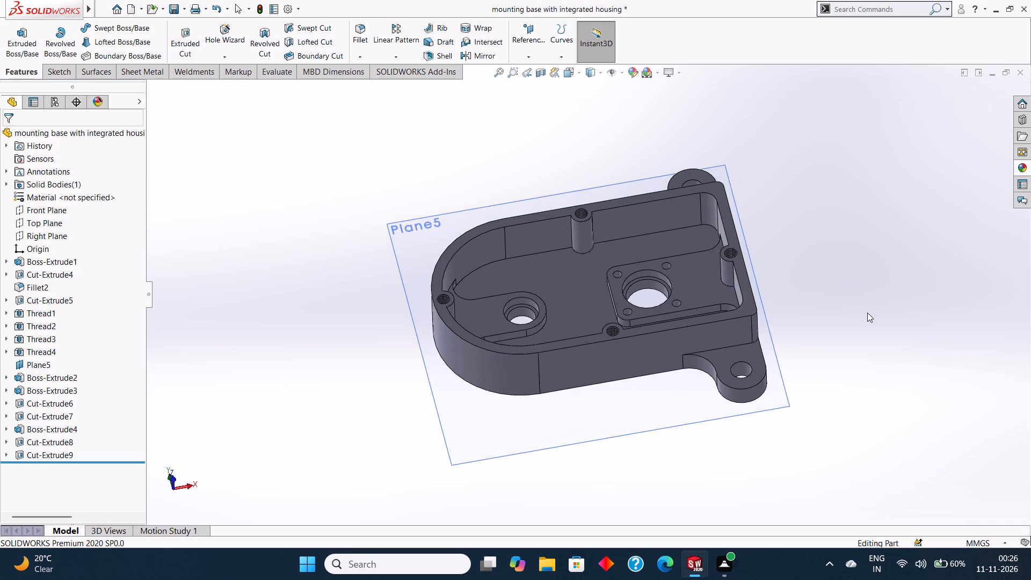
middle_drag(867, 313, 849, 291)
scroll(849, 291, up, 1)
middle_drag(854, 302, 862, 327)
middle_drag(855, 327, 852, 303)
middle_drag(853, 303, 861, 324)
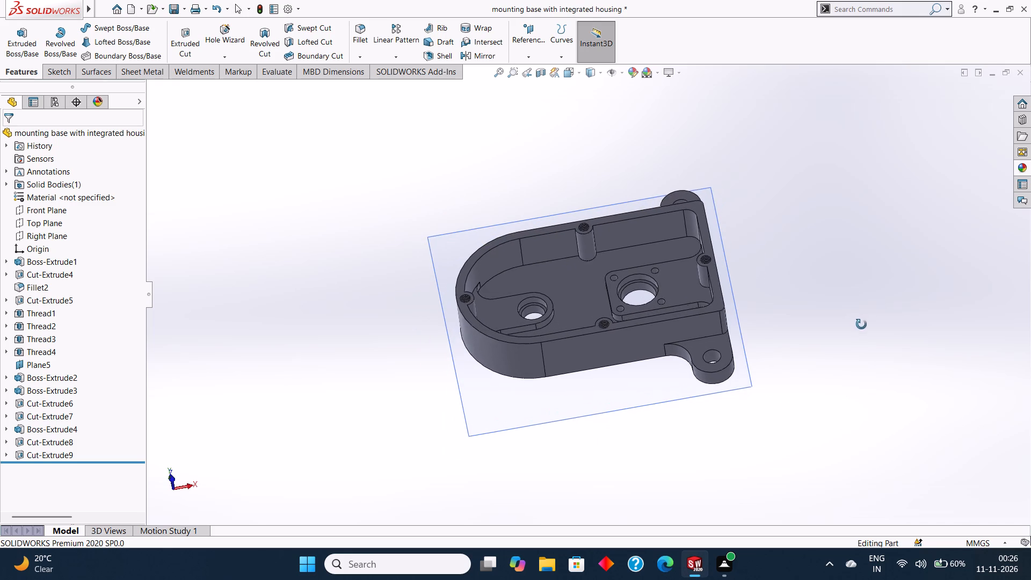
middle_drag(861, 324, 862, 325)
middle_drag(861, 329, 853, 329)
middle_drag(854, 320, 857, 332)
middle_drag(858, 335, 854, 340)
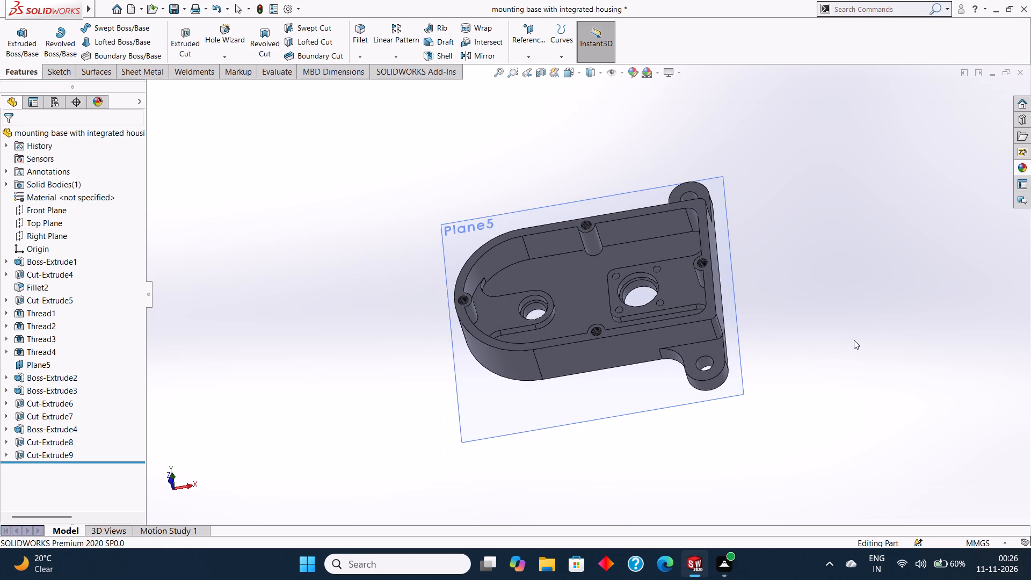
middle_drag(862, 336, 856, 352)
middle_drag(855, 351, 859, 337)
middle_drag(859, 334, 855, 343)
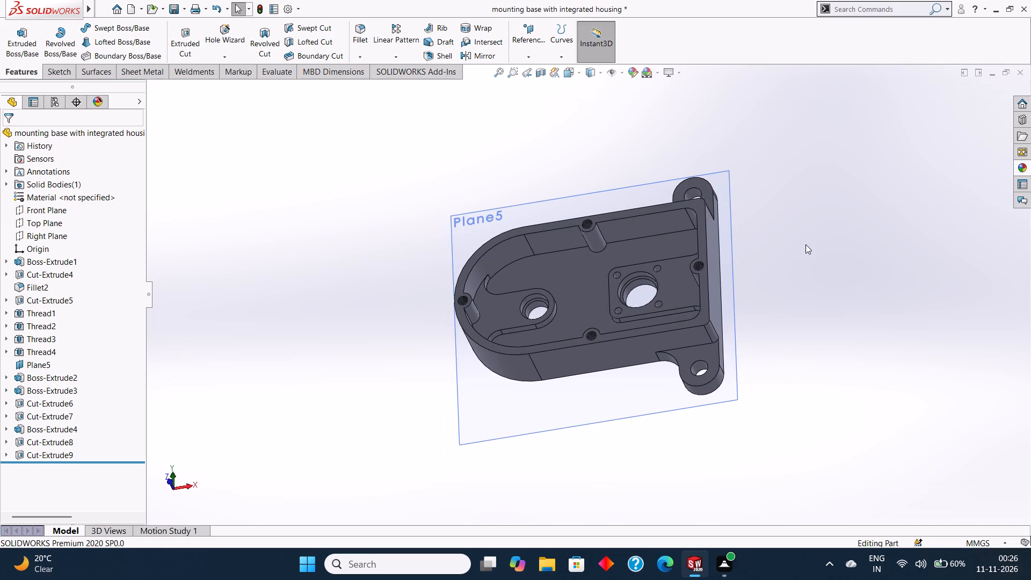
Hide the reference plane Plane5 in the model view.
right_click(725, 175)
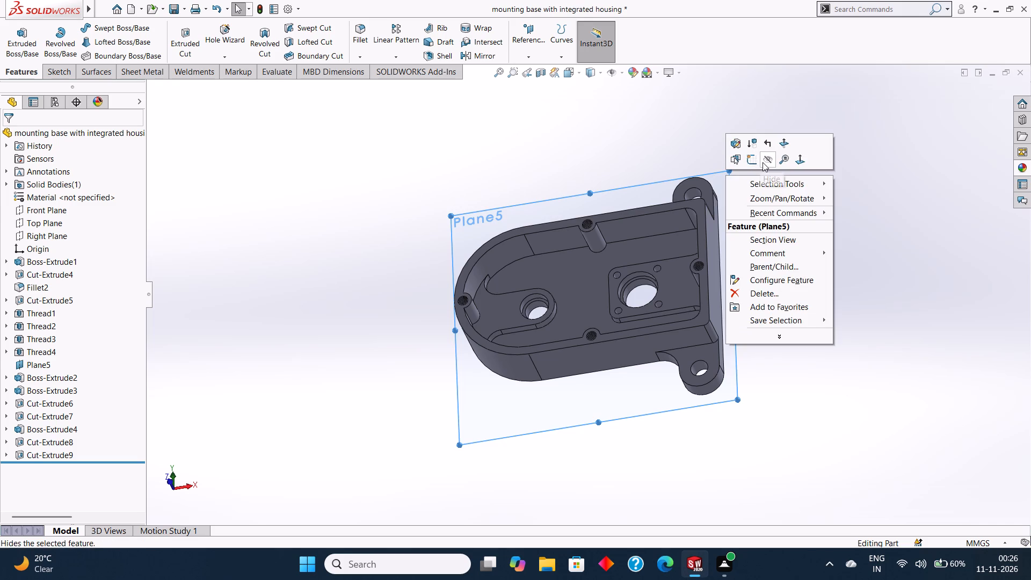
click(763, 162)
middle_drag(801, 270, 819, 240)
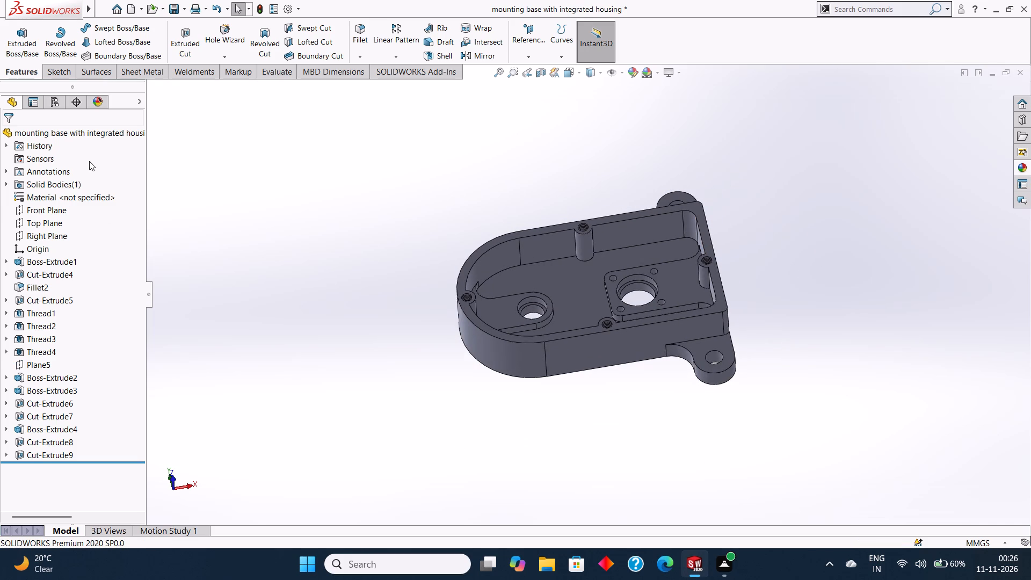
Create a reference plane parallel to the Top Plane with an offset distance of 0 mm.
click(61, 70)
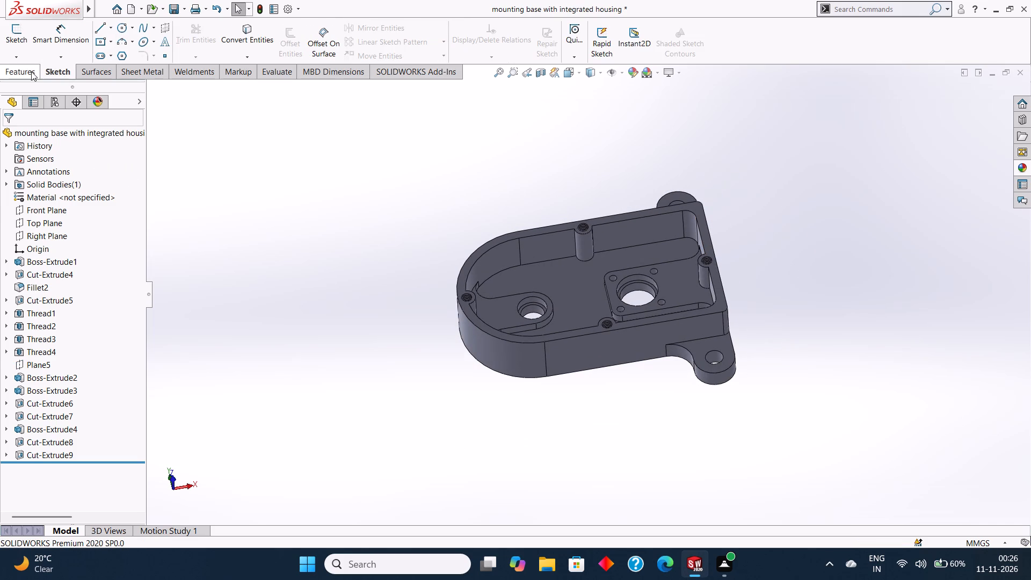
click(15, 76)
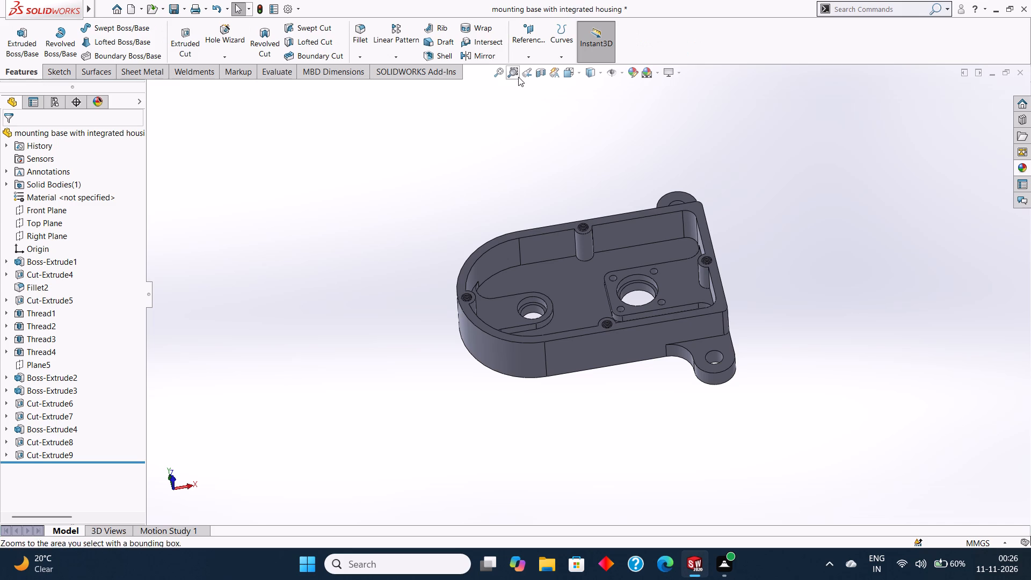
click(533, 56)
click(544, 64)
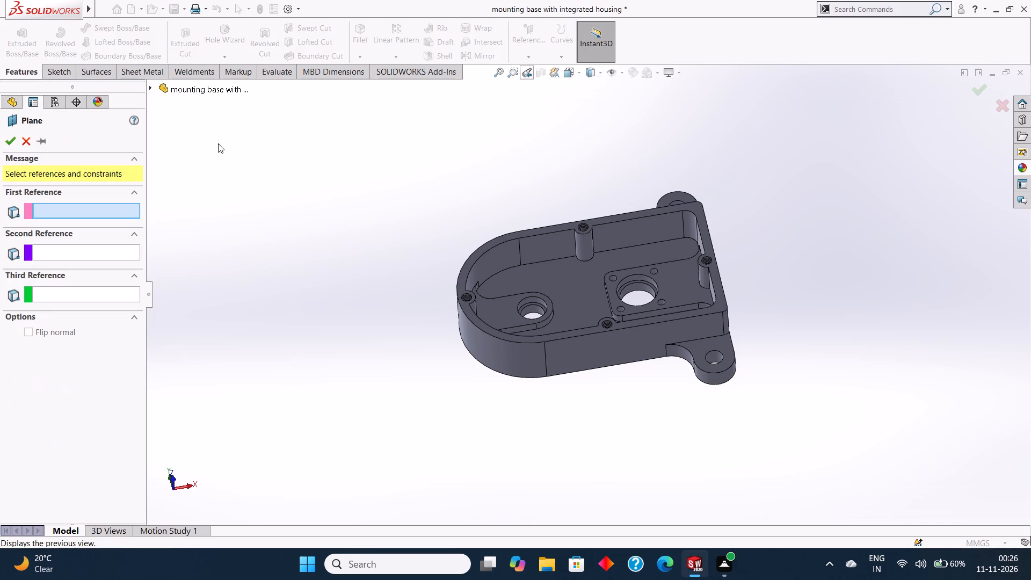
click(154, 88)
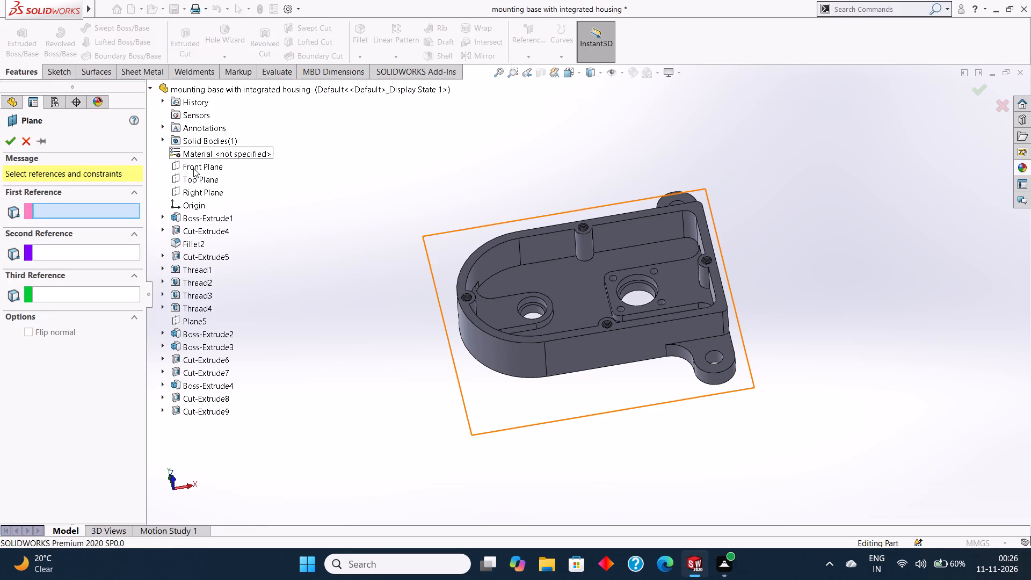
click(195, 177)
middle_drag(816, 260, 810, 177)
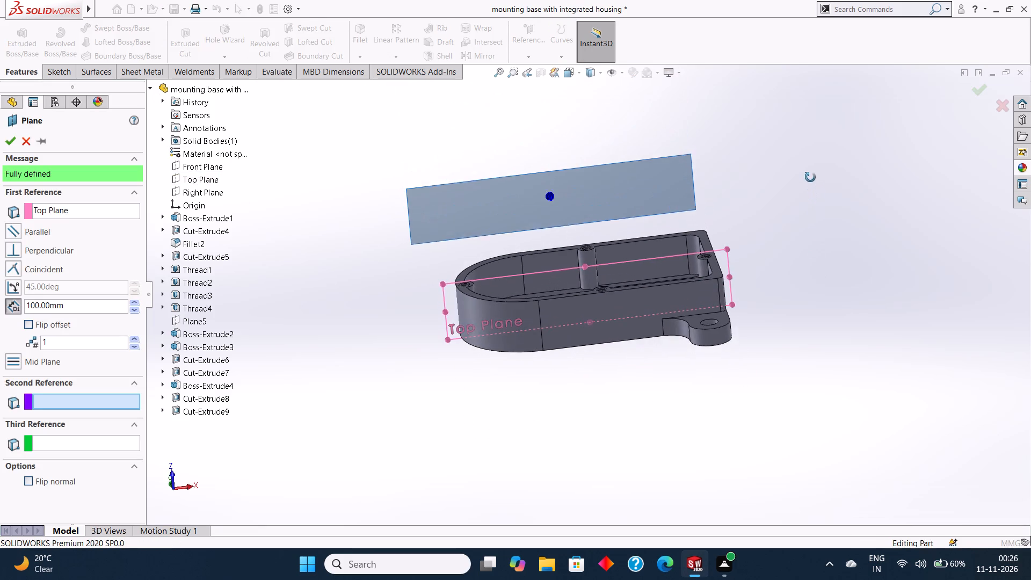
middle_drag(810, 177, 793, 189)
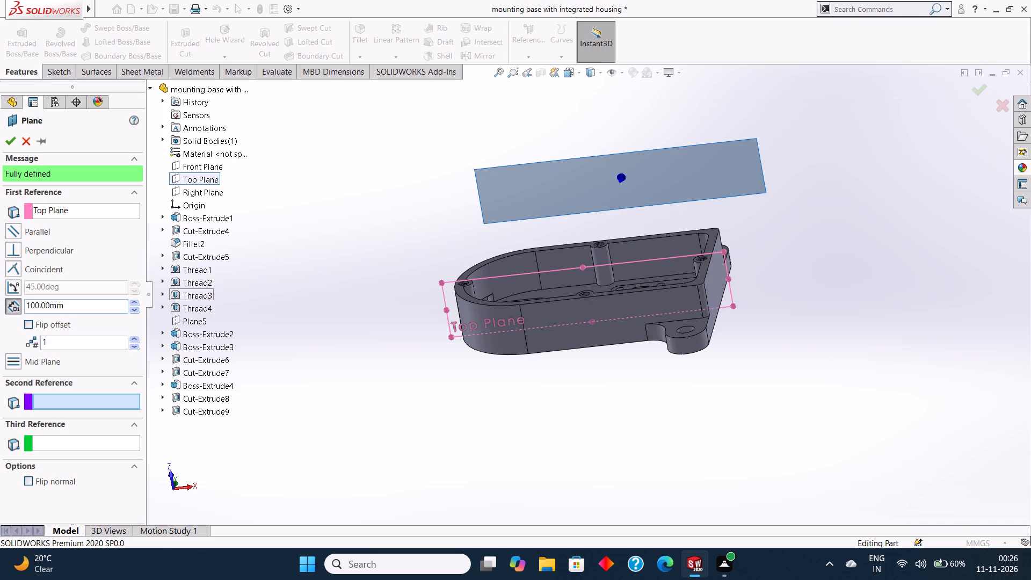
drag(75, 307, 14, 299)
key(BackSpace)
key(0)
key(Return)
click(9, 141)
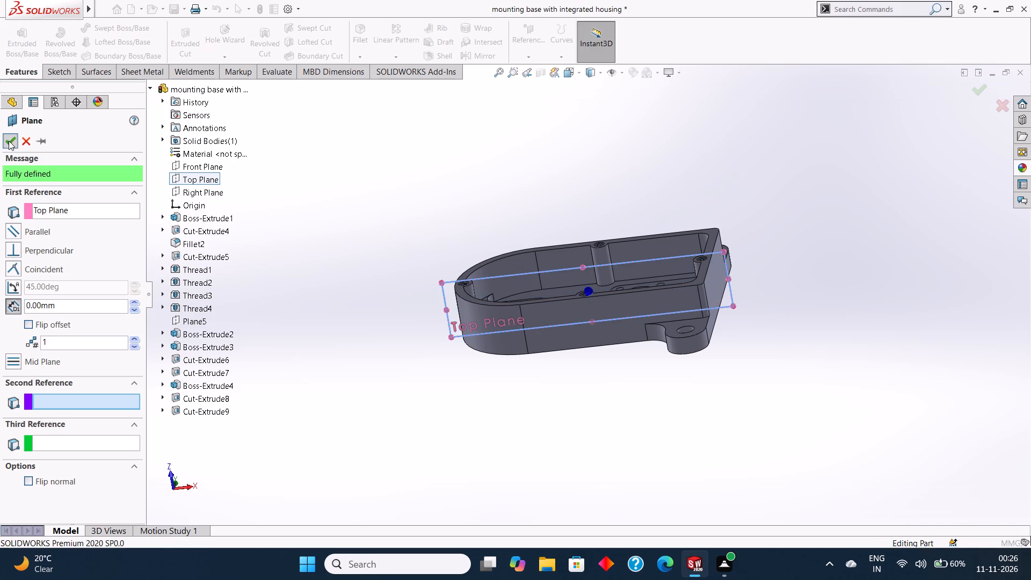
Examine the position of the new reference plane relative to the housing walls, holes and threaded bosses.
middle_drag(873, 273, 887, 271)
scroll(883, 274, up, 2)
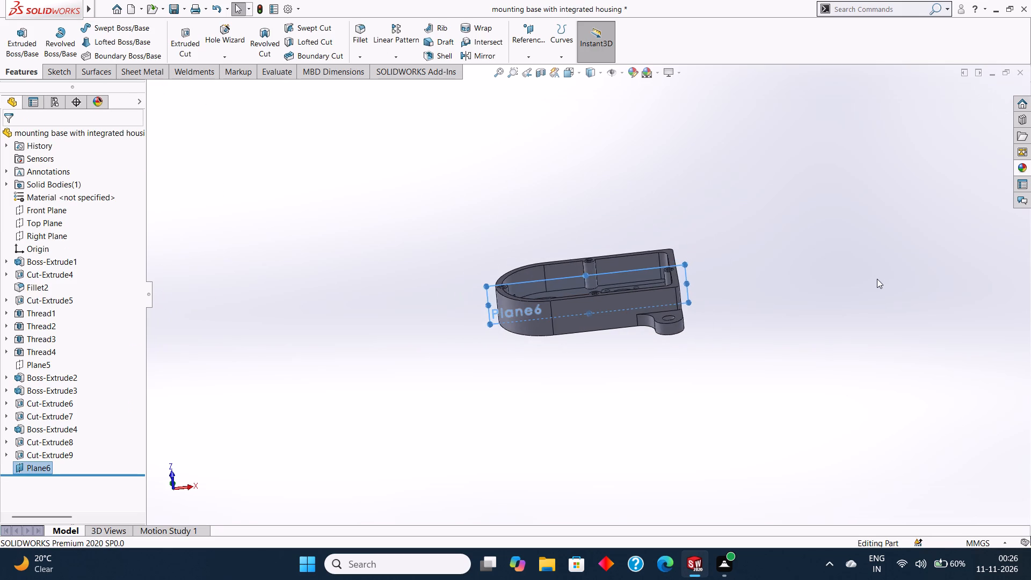
middle_drag(877, 279, 888, 271)
middle_drag(884, 275, 882, 288)
middle_drag(871, 295, 871, 286)
middle_drag(854, 280, 841, 316)
middle_drag(782, 274, 790, 296)
middle_drag(783, 277, 789, 295)
scroll(789, 295, down, 1)
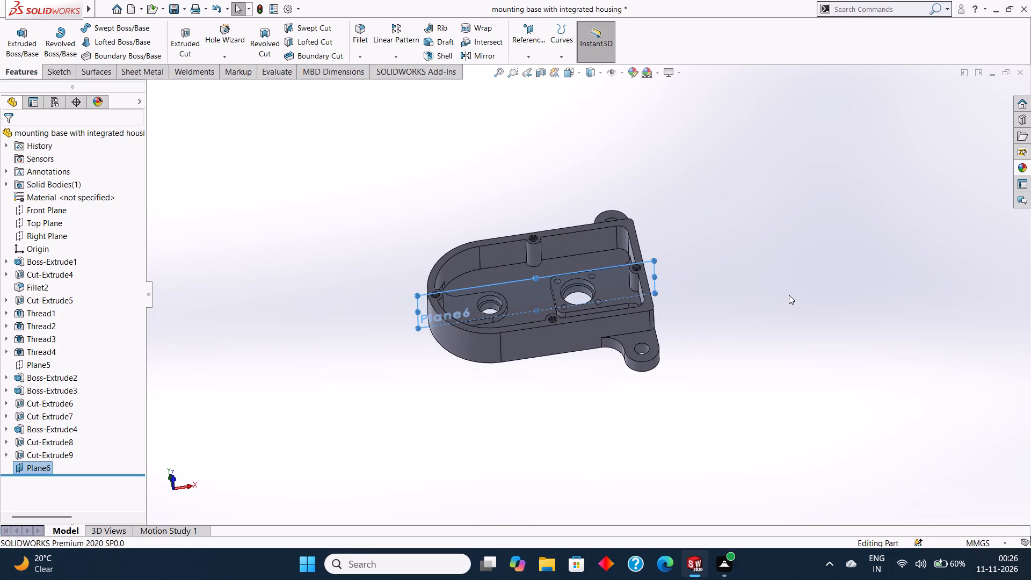
middle_drag(769, 273, 765, 280)
middle_drag(765, 280, 766, 288)
middle_drag(752, 287, 752, 293)
middle_drag(752, 293, 752, 299)
middle_click(739, 288)
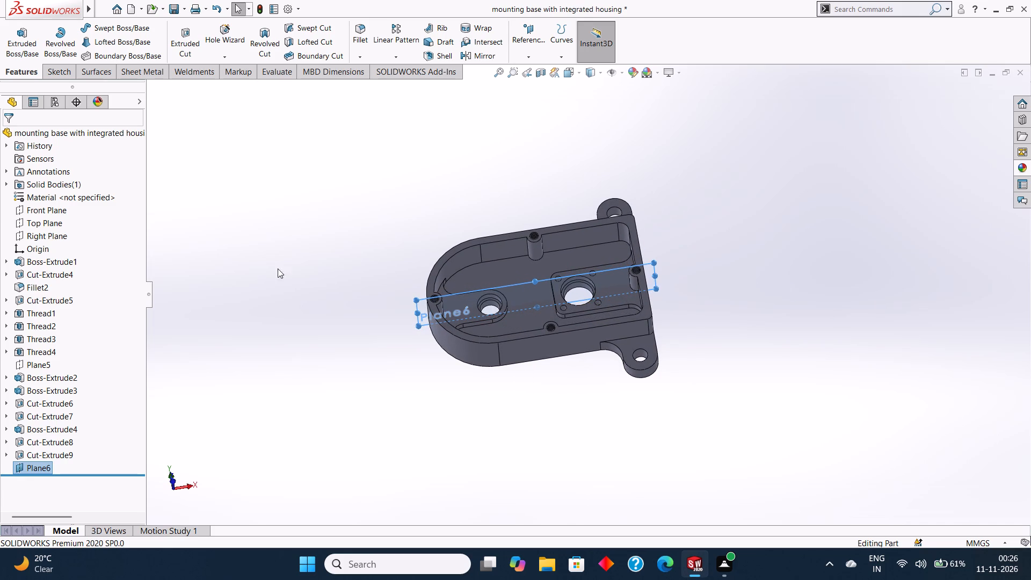
Edit the new reference plane and set its offset from the Top Plane to 9 mm.
click(42, 471)
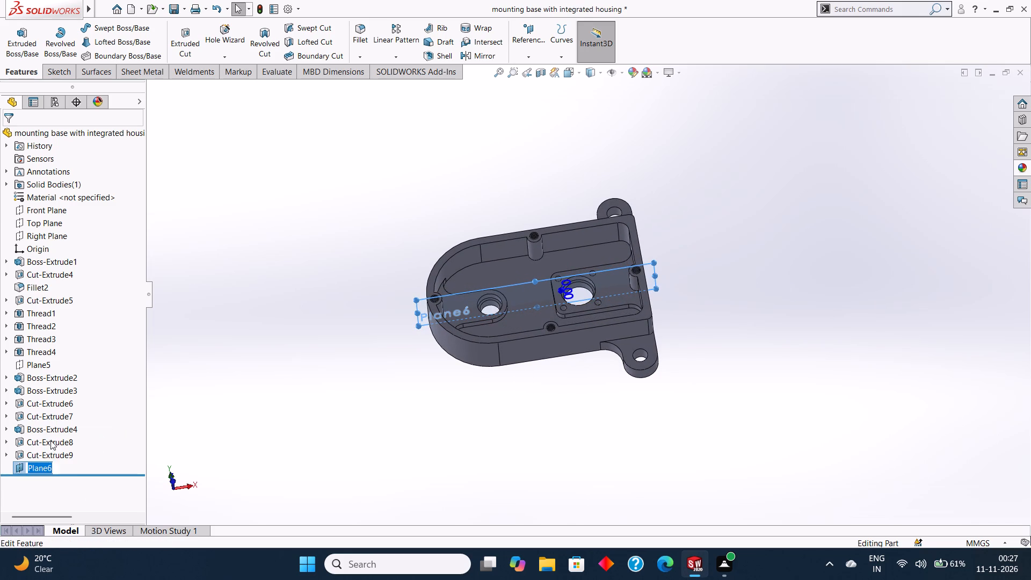
click(57, 517)
click(40, 465)
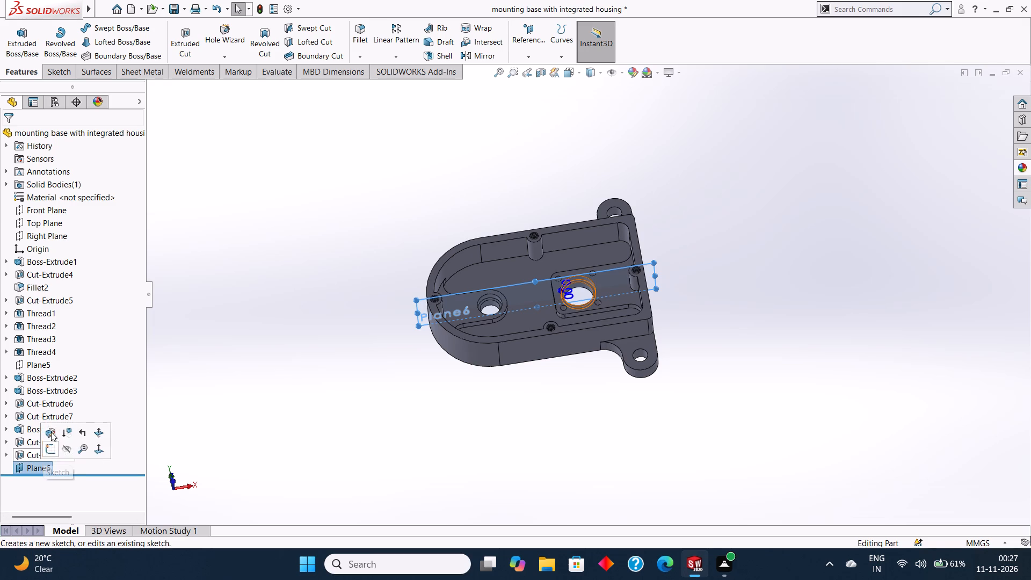
click(51, 432)
middle_drag(687, 433, 686, 419)
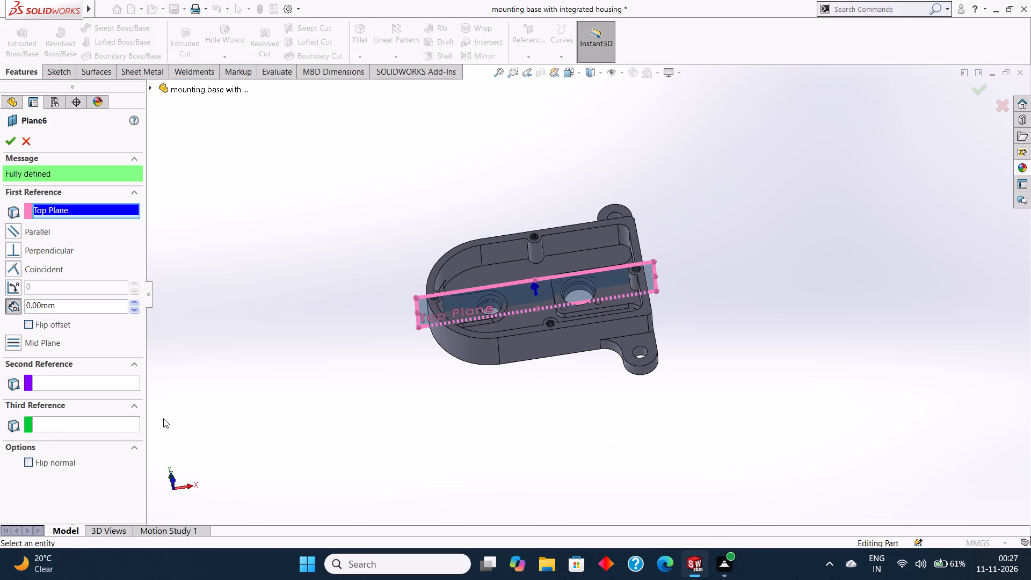
drag(69, 302, 25, 296)
key(BackSpace)
key(9)
key(Return)
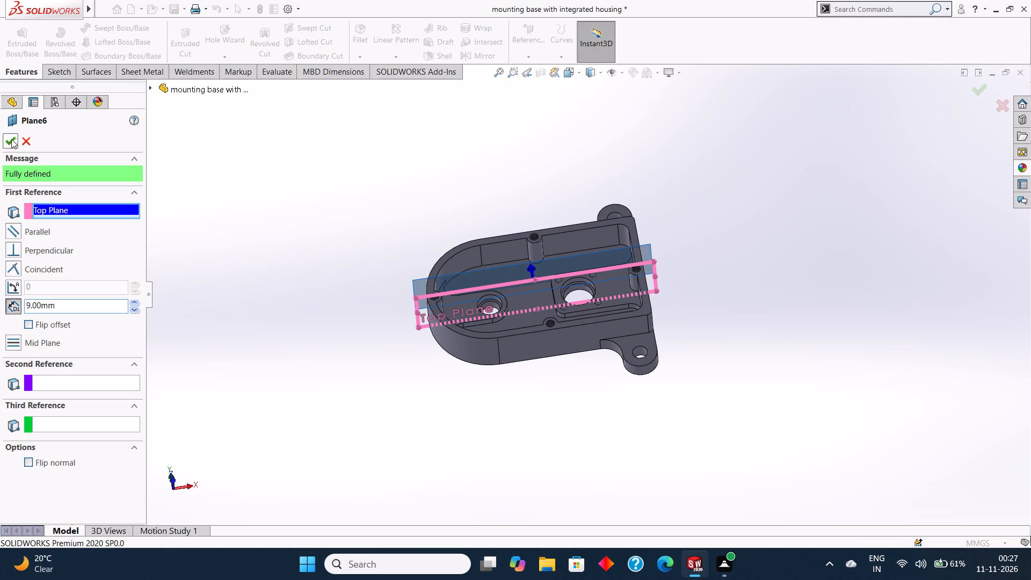
click(11, 141)
click(400, 392)
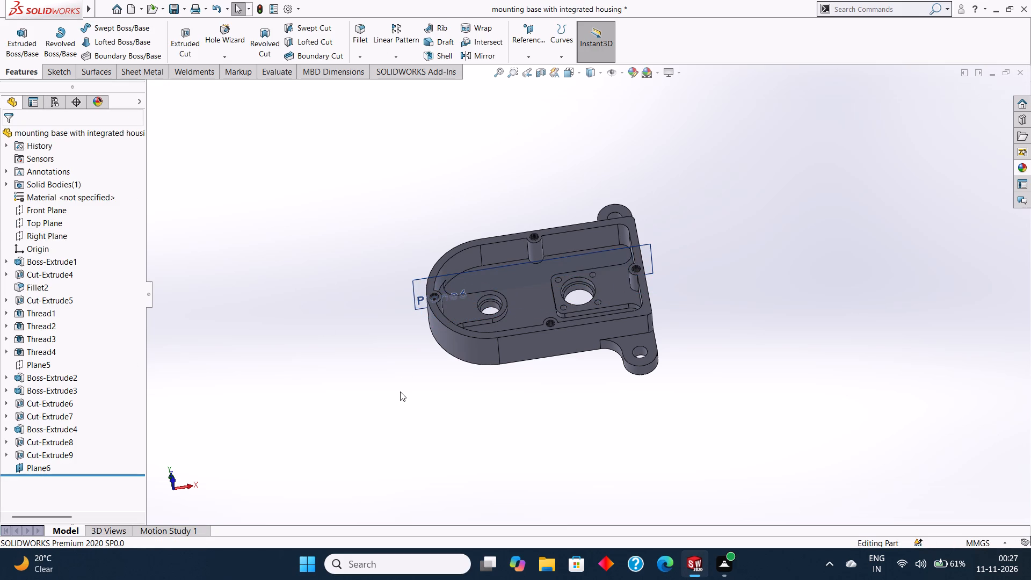
Start a new sketch on the plane offset 9 mm from the Top Plane and view it face-on.
middle_drag(400, 392, 400, 350)
middle_drag(410, 366, 410, 338)
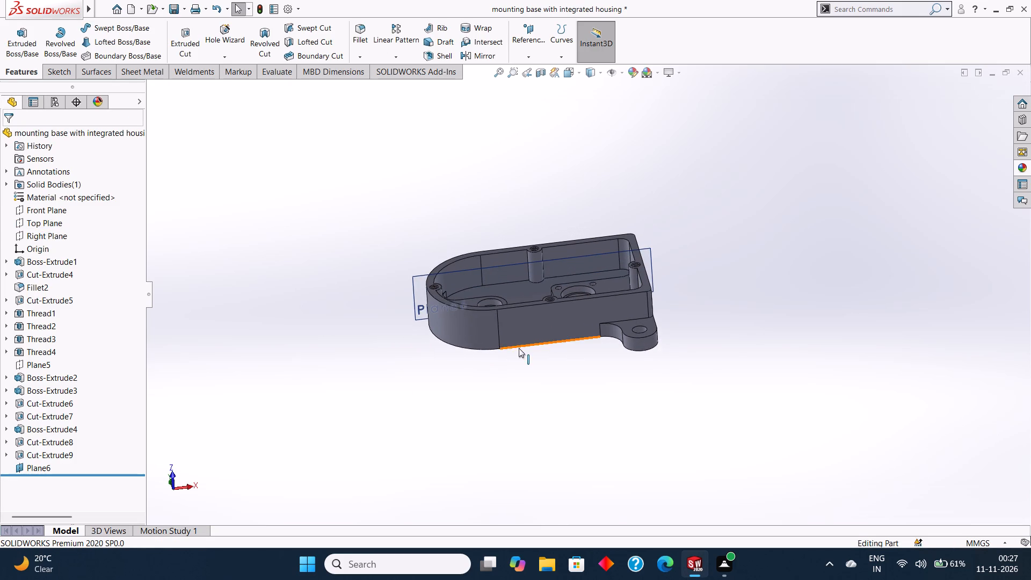
scroll(519, 348, down, 1)
middle_drag(524, 349, 523, 335)
middle_drag(600, 354, 593, 346)
scroll(627, 249, down, 4)
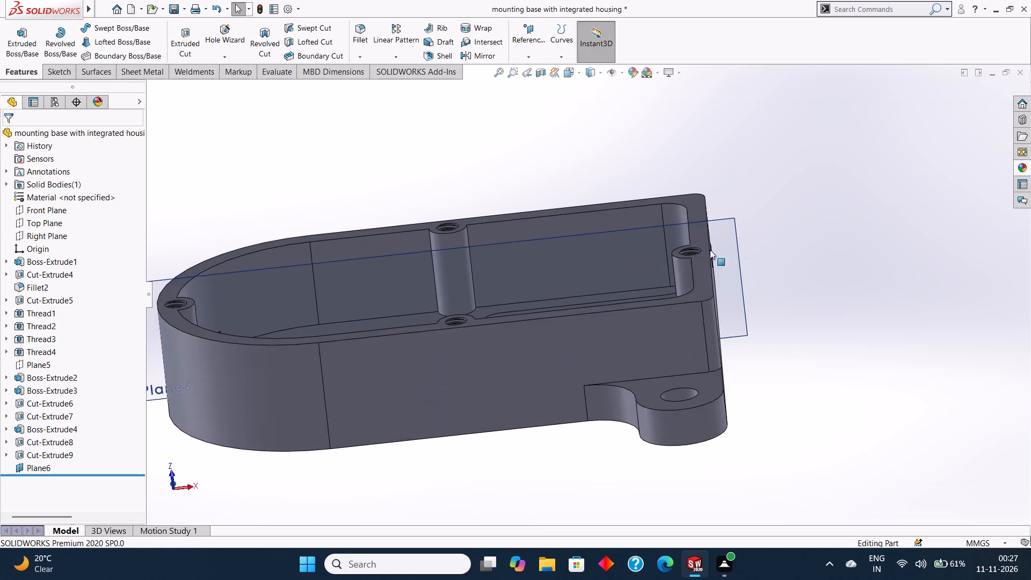
scroll(760, 248, down, 2)
middle_drag(761, 249, 761, 233)
click(690, 201)
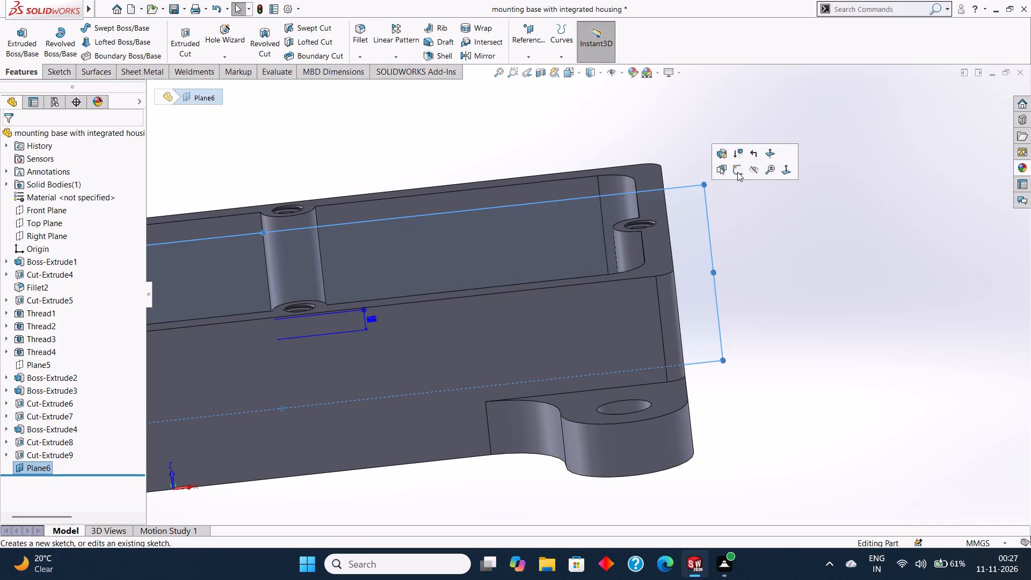
click(737, 172)
key(ctrl+8)
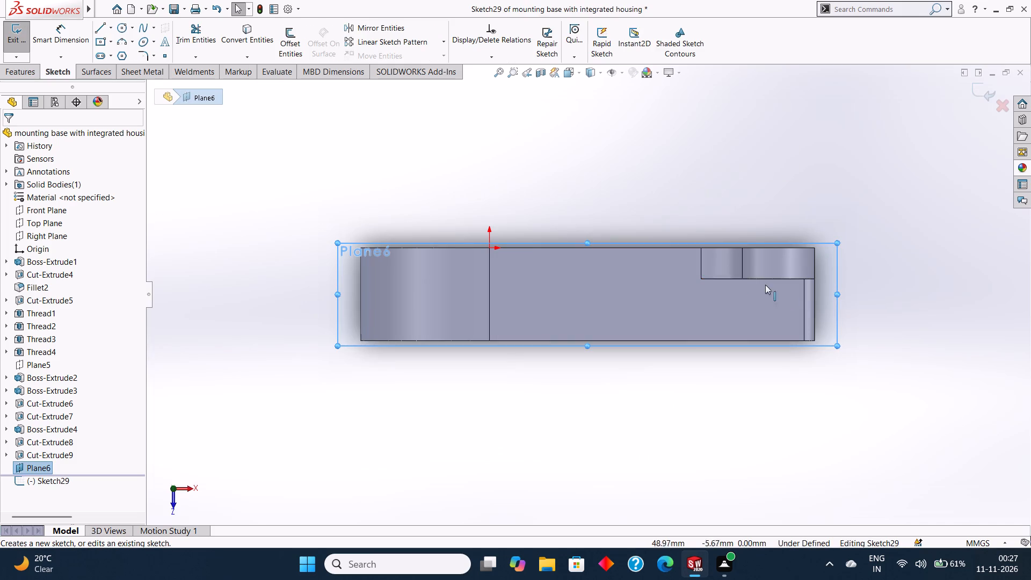
Examine how the sketch plane crosses the housing cavity, side walls and mounting ears.
middle_drag(847, 344, 839, 261)
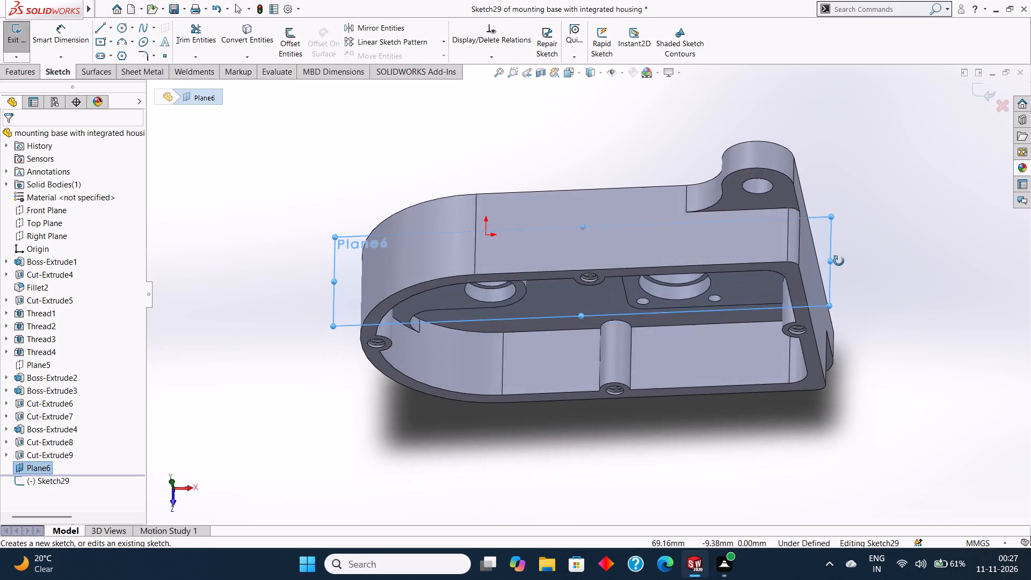
middle_drag(839, 261, 828, 220)
middle_drag(839, 250, 821, 169)
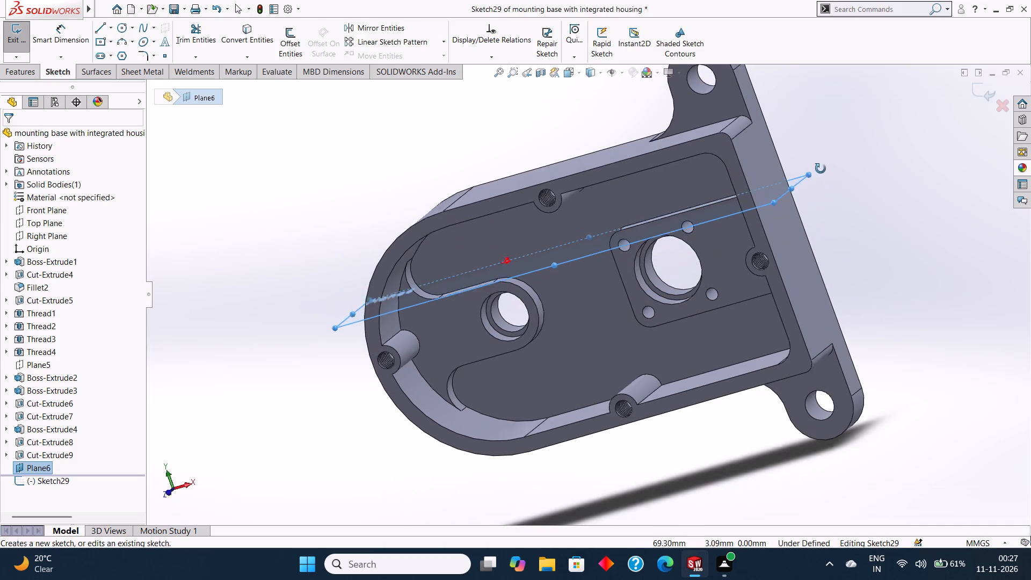
middle_drag(821, 169, 819, 162)
middle_drag(839, 220, 839, 209)
middle_drag(840, 209, 906, 354)
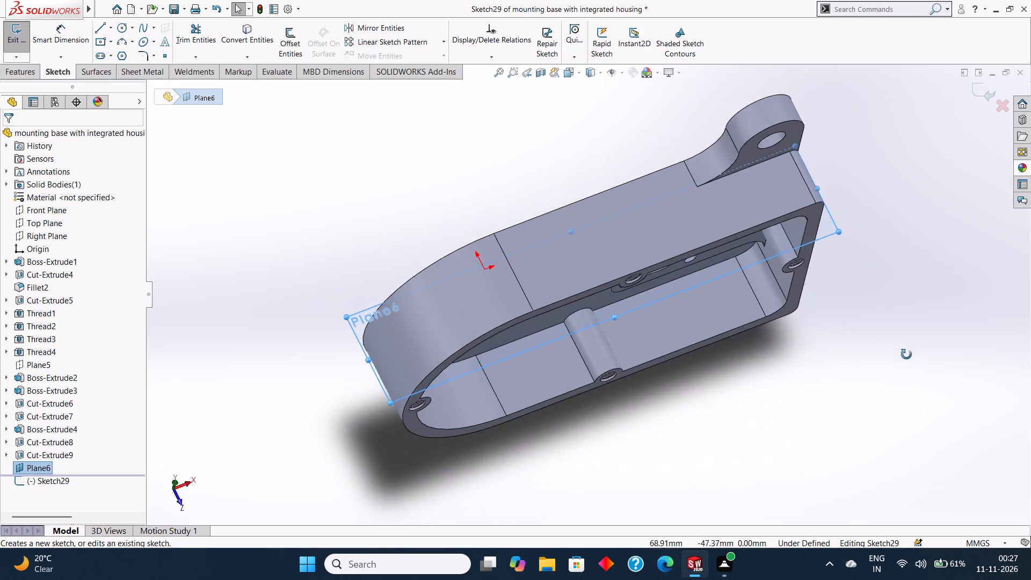
middle_drag(906, 354, 876, 410)
middle_drag(806, 162, 829, 196)
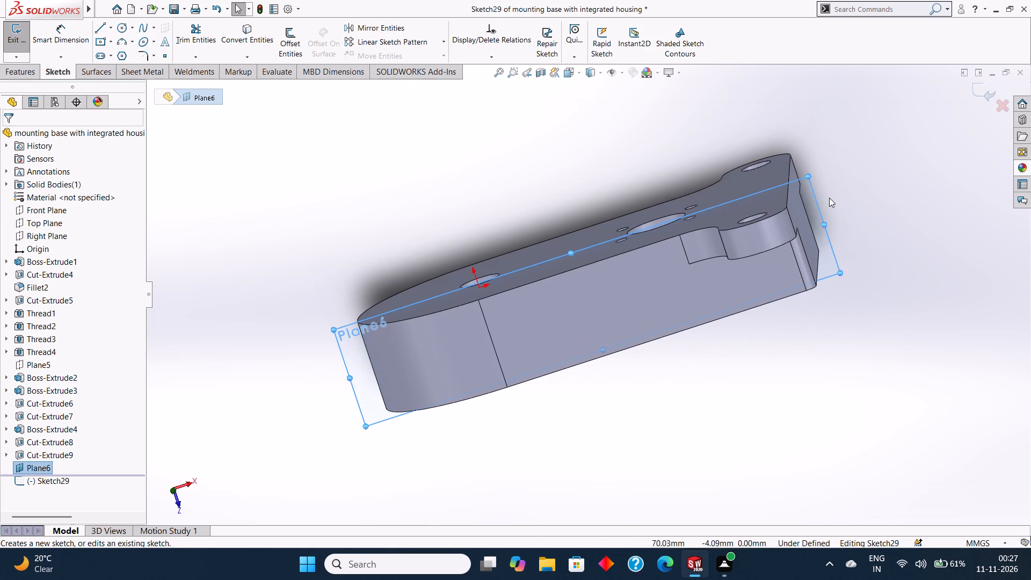
Examine the plane offset 9 mm from the Top Plane against the housing cavity, threaded bosses and mounting ears, from several angles and face-on.
click(808, 190)
key(ctrl+8)
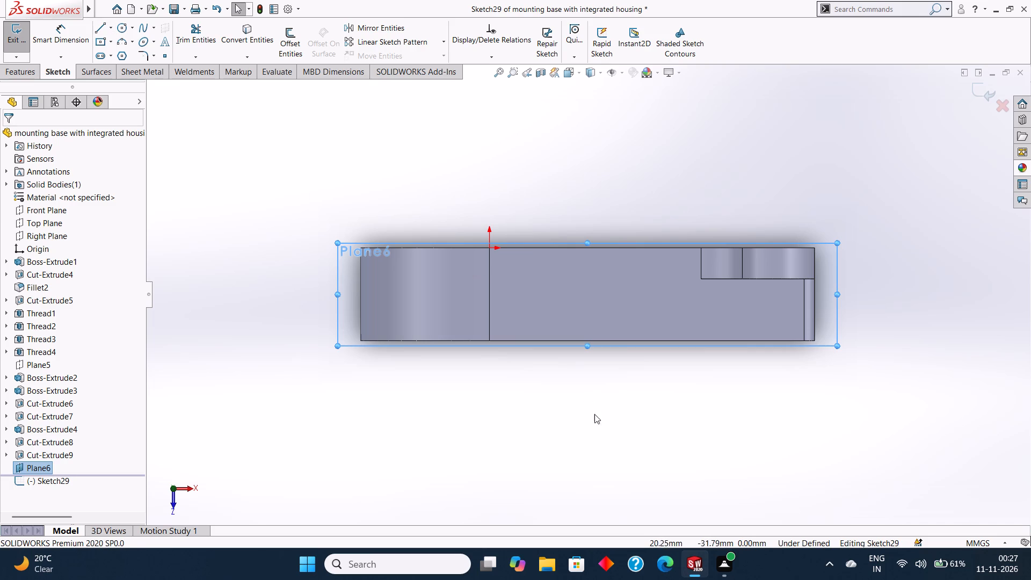
middle_drag(594, 414, 593, 250)
middle_drag(619, 333, 615, 184)
middle_drag(645, 279, 643, 183)
scroll(643, 184, up, 1)
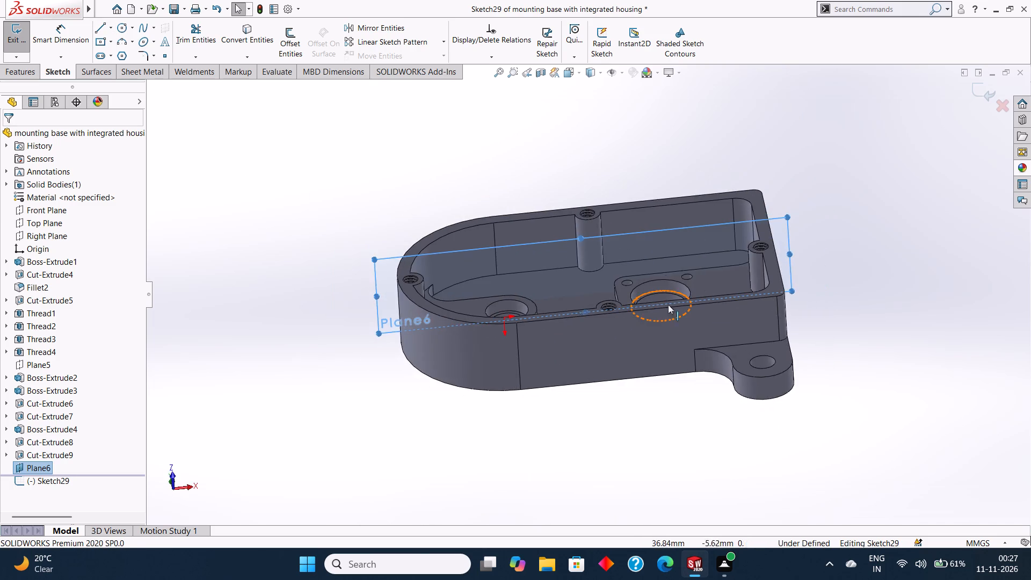
middle_drag(669, 311, 651, 264)
middle_drag(794, 281, 798, 275)
scroll(802, 275, down, 2)
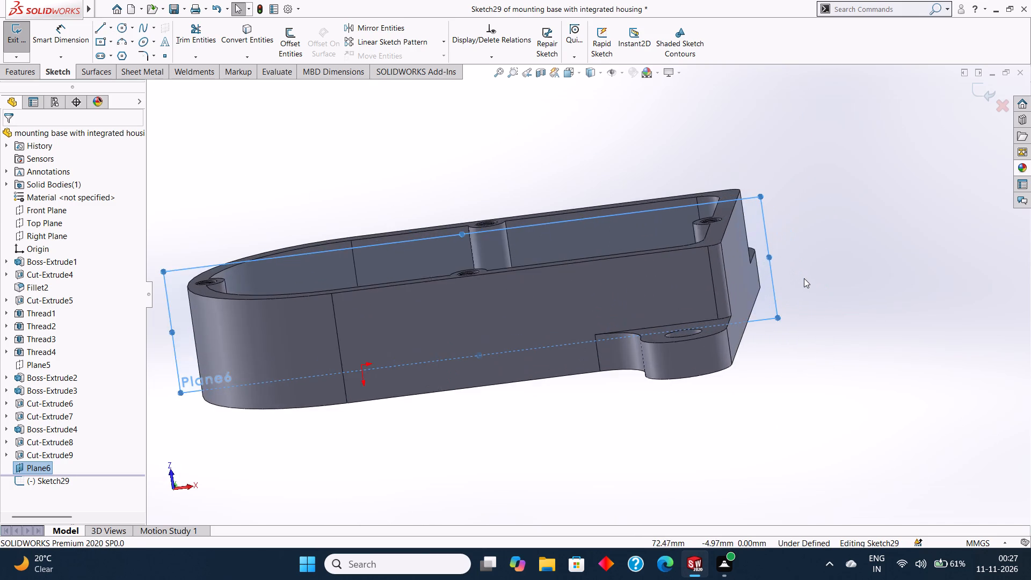
middle_drag(804, 278, 812, 289)
scroll(812, 289, up, 3)
middle_drag(810, 291, 825, 308)
middle_drag(801, 300, 781, 292)
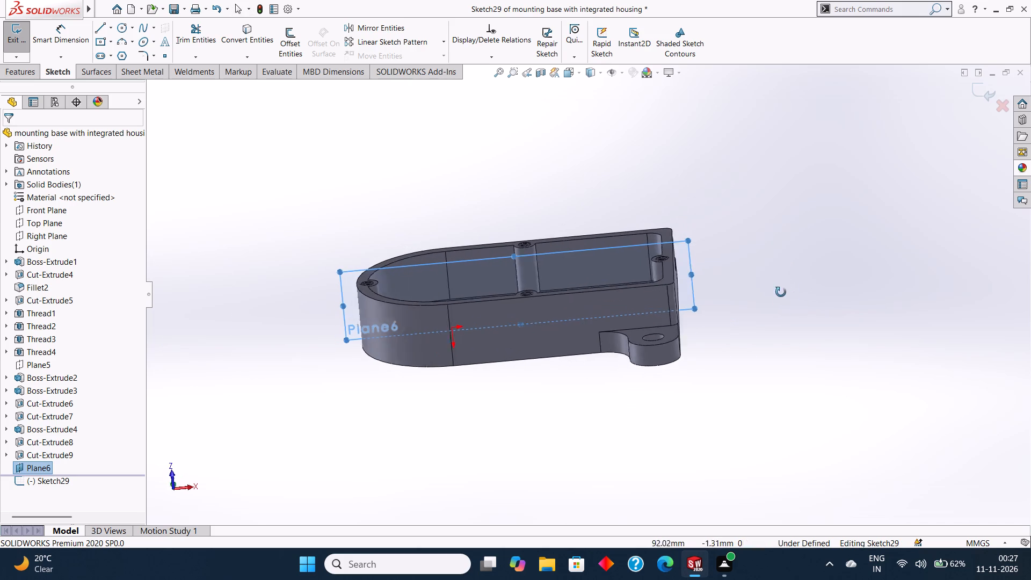
middle_drag(781, 292, 775, 289)
middle_drag(694, 254, 702, 250)
click(684, 247)
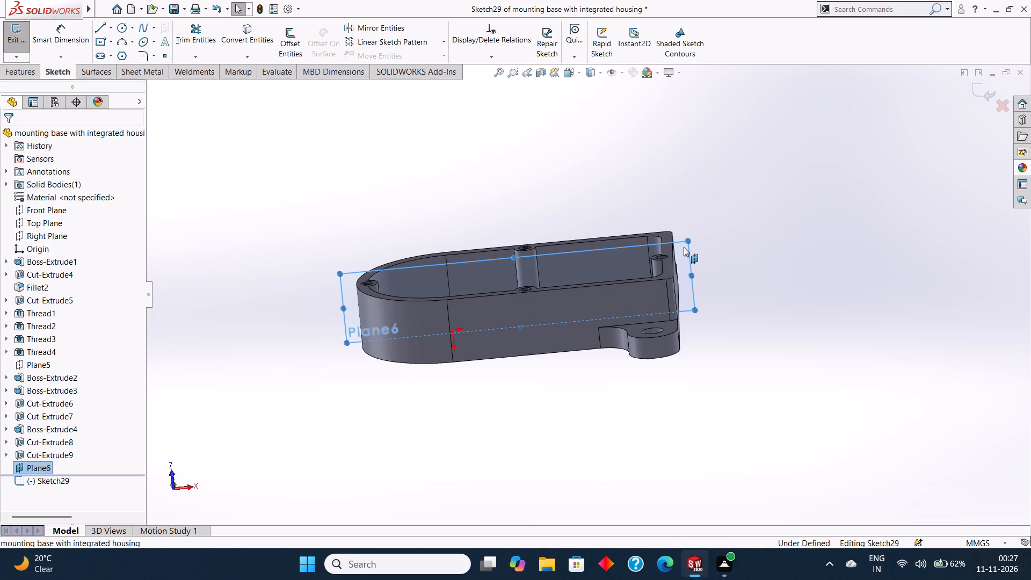
key(ctrl+8)
key(ctrl+8)
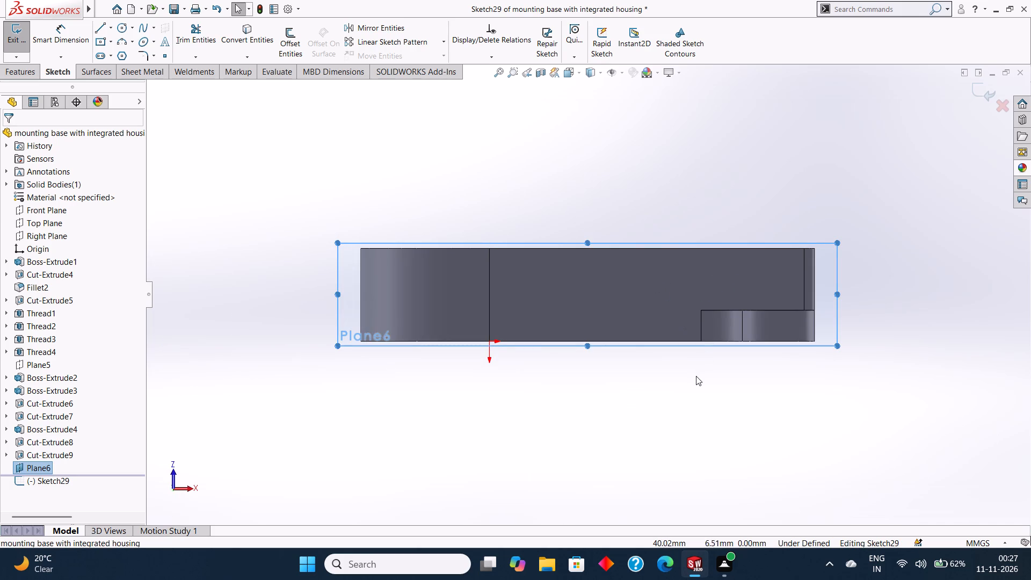
middle_drag(679, 384, 679, 475)
middle_drag(657, 352, 665, 391)
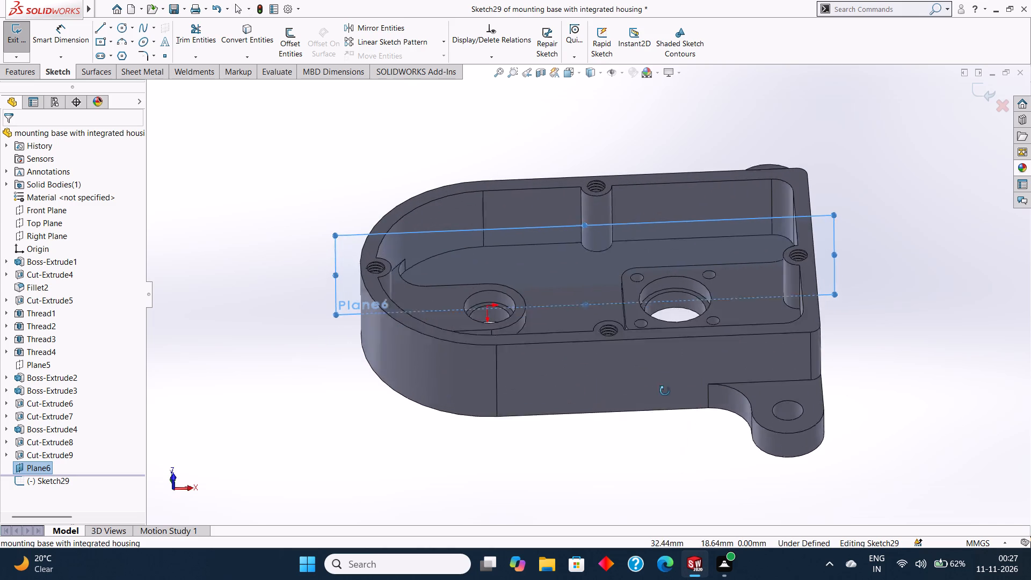
middle_drag(665, 391, 664, 424)
middle_drag(658, 411, 662, 236)
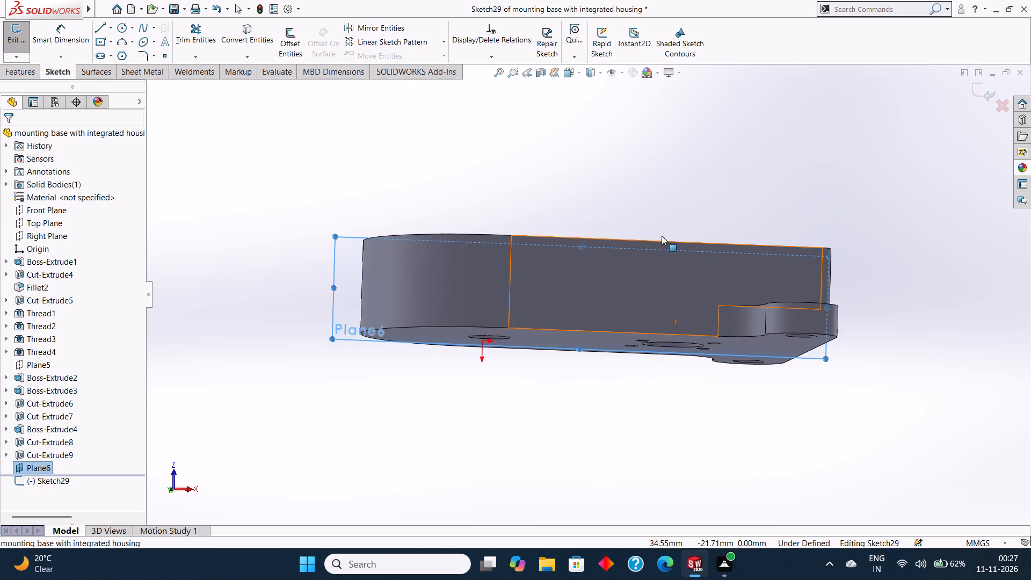
middle_drag(662, 236, 645, 365)
middle_drag(683, 279, 696, 326)
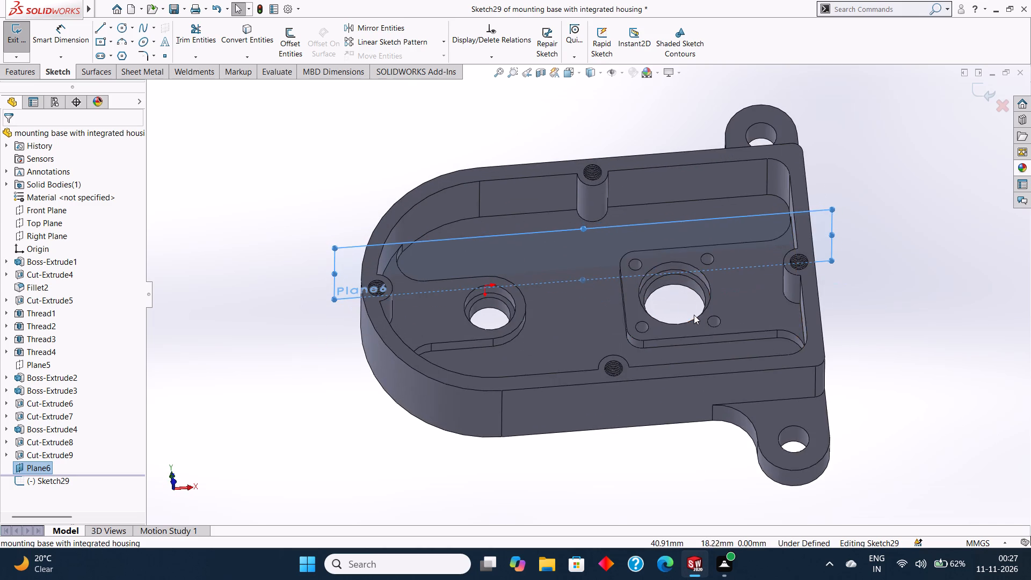
middle_drag(689, 310, 680, 252)
middle_drag(819, 273, 799, 291)
middle_drag(798, 288, 826, 263)
click(826, 218)
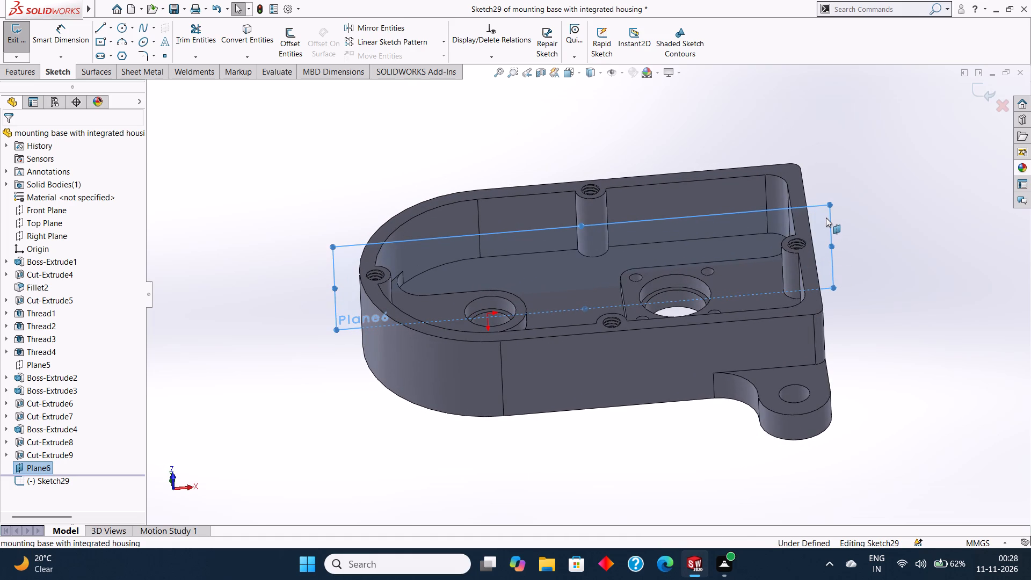
key(ctrl+8)
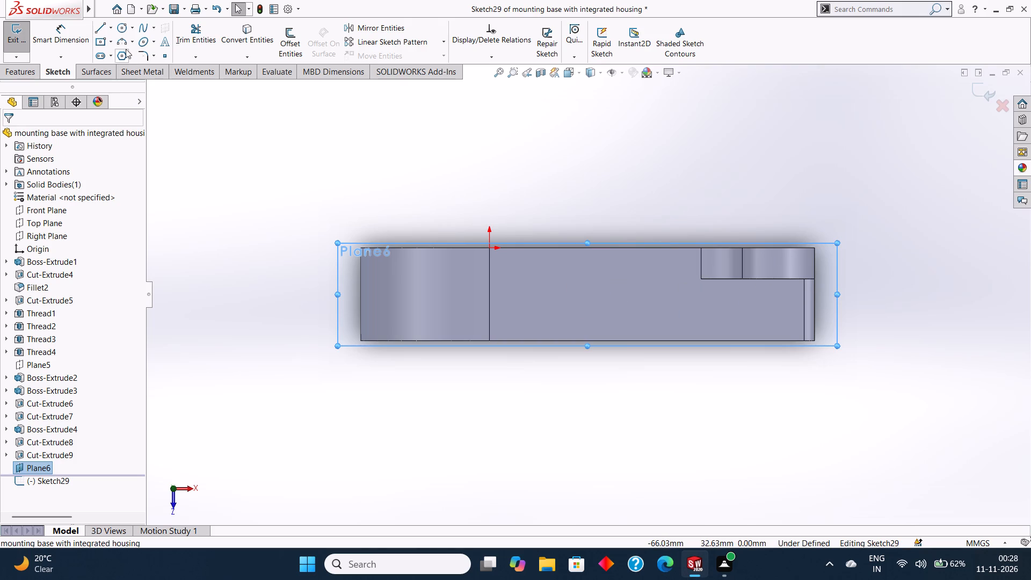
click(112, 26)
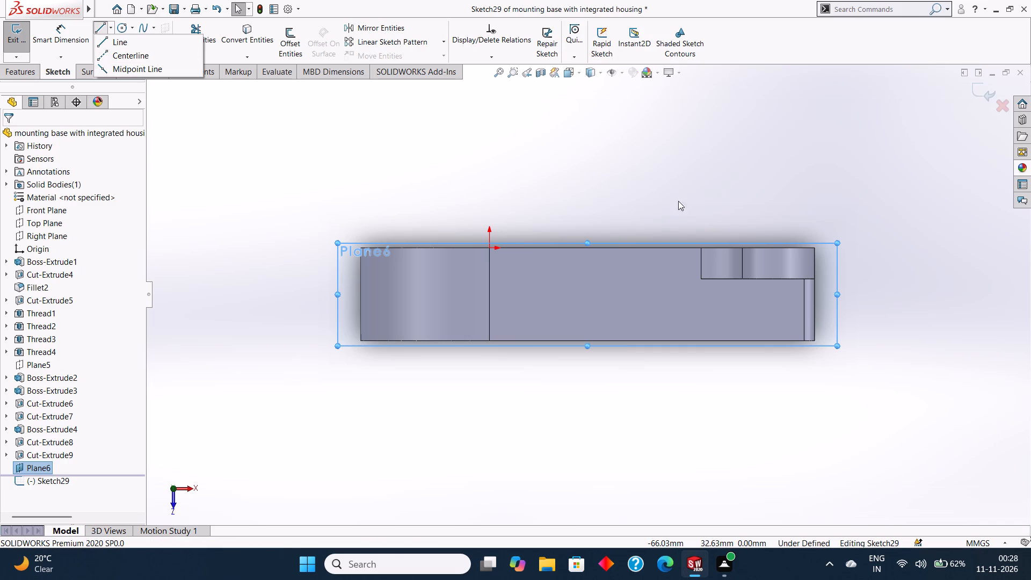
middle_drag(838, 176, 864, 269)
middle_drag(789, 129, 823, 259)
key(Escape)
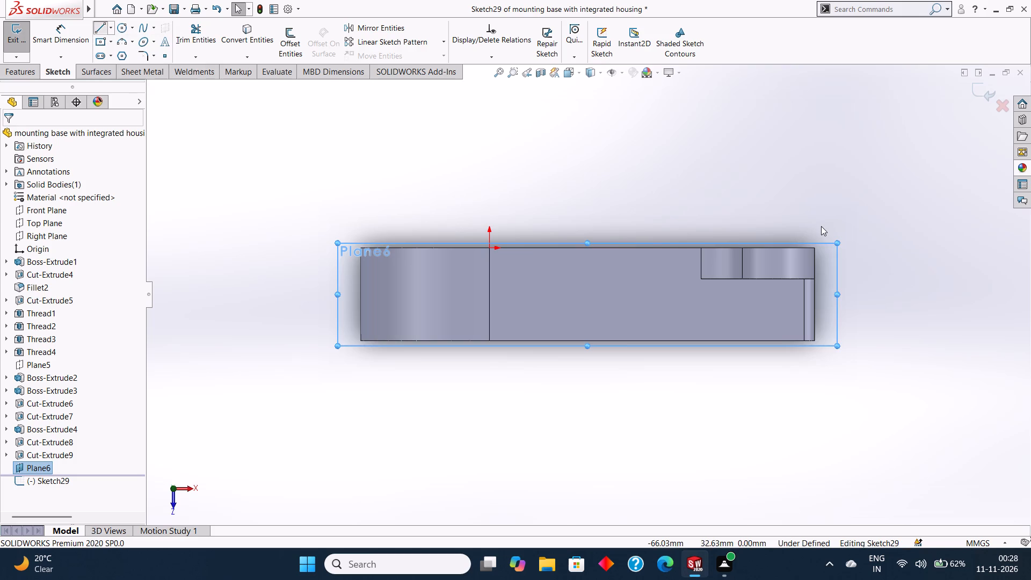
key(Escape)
Examine where the sketch plane passes through the housing walls, floor holes and raised square pad inside the cavity.
middle_drag(810, 169, 829, 276)
middle_drag(827, 256, 765, 148)
middle_drag(805, 207, 805, 123)
middle_drag(843, 213, 787, 96)
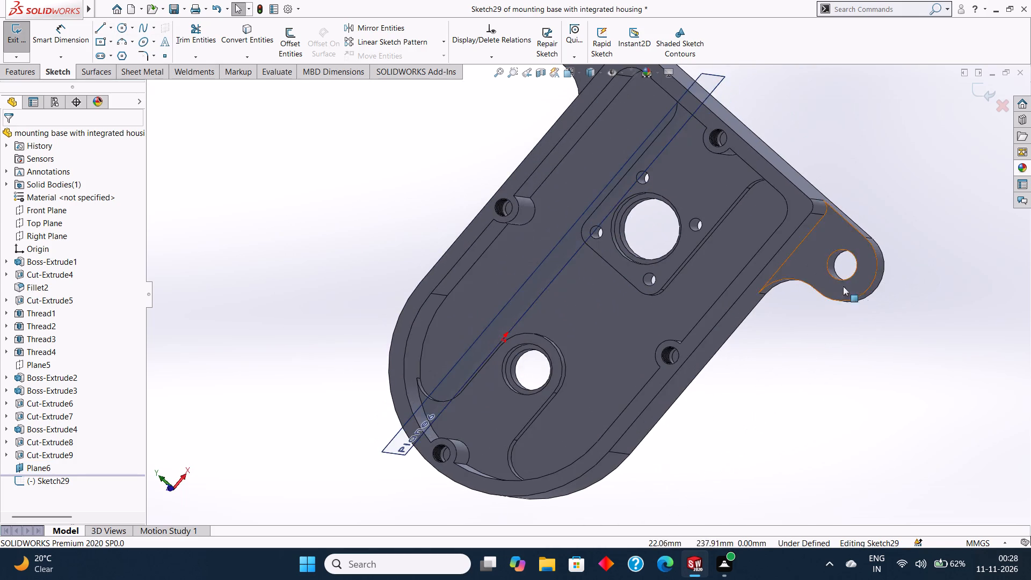
middle_drag(843, 286, 856, 211)
scroll(853, 211, up, 3)
middle_drag(801, 312, 749, 264)
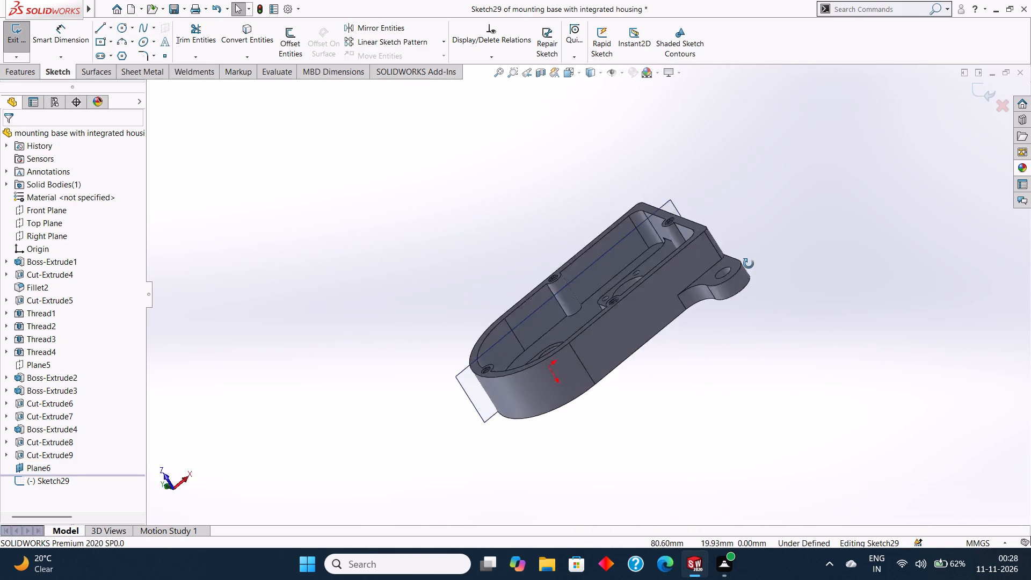
middle_drag(749, 264, 711, 375)
middle_drag(741, 320, 759, 336)
middle_drag(756, 315, 763, 325)
middle_click(759, 323)
middle_drag(758, 323, 750, 303)
middle_drag(750, 303, 756, 312)
middle_drag(756, 312, 758, 301)
middle_drag(758, 301, 761, 307)
middle_drag(761, 307, 760, 295)
scroll(743, 287, down, 2)
middle_click(743, 287)
middle_drag(712, 292, 712, 296)
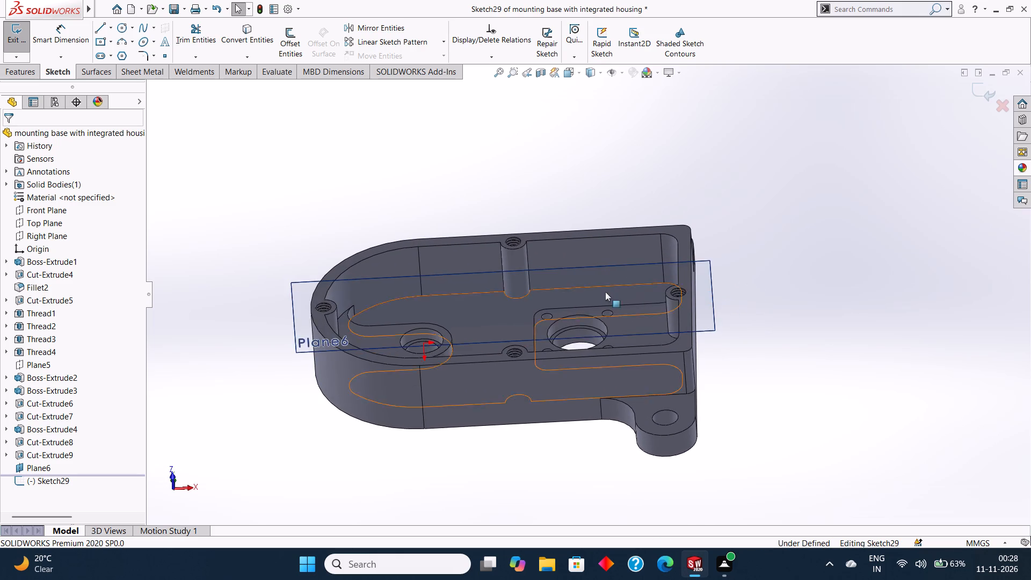
scroll(589, 287, down, 1)
middle_drag(589, 287, 594, 317)
middle_drag(594, 315, 595, 309)
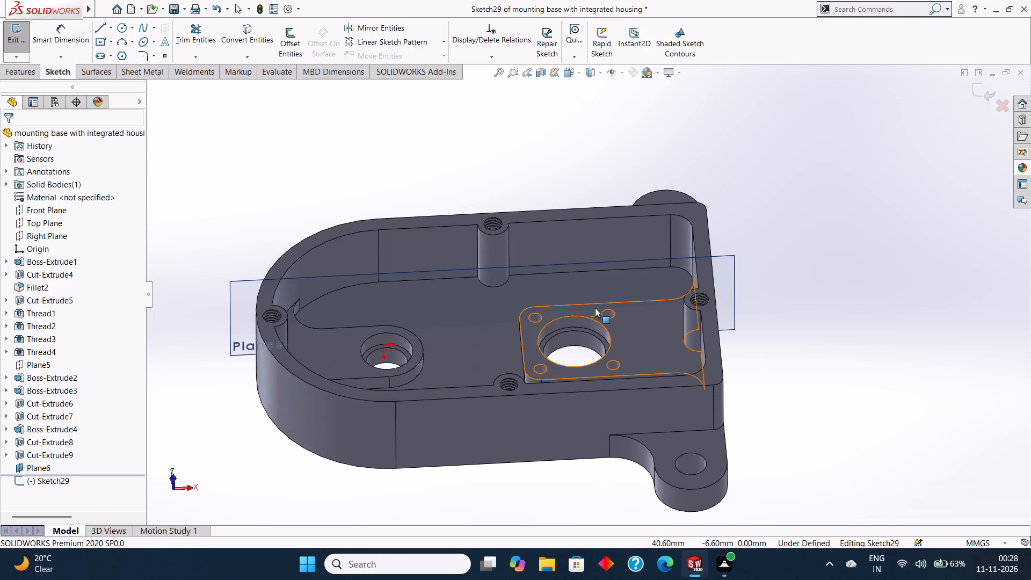
middle_click(595, 308)
middle_drag(595, 308, 583, 291)
middle_click(585, 288)
middle_drag(589, 287, 596, 312)
middle_drag(596, 312, 597, 327)
scroll(597, 324, down, 1)
middle_drag(597, 324, 597, 334)
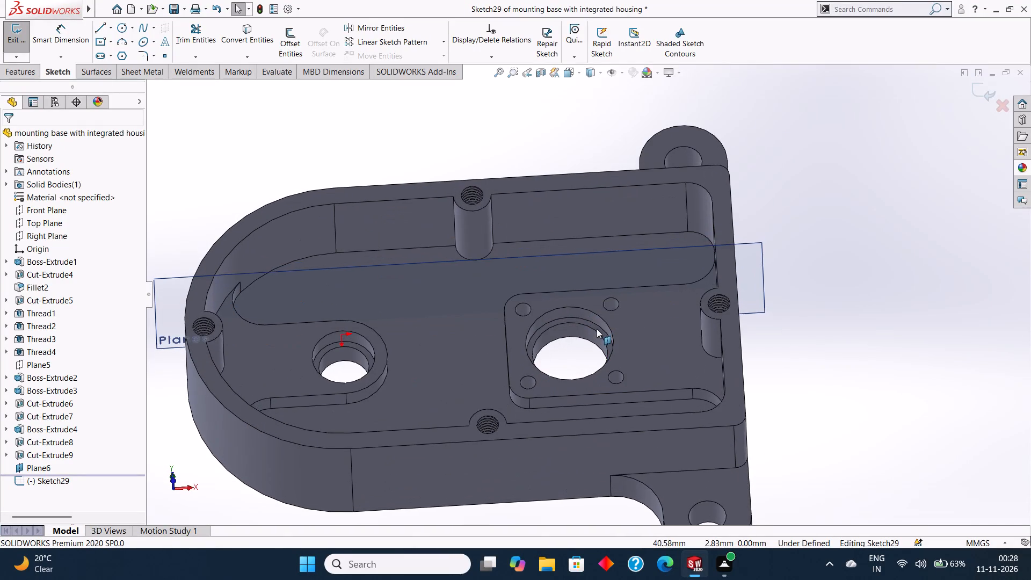
middle_drag(597, 326, 593, 285)
middle_drag(593, 285, 591, 266)
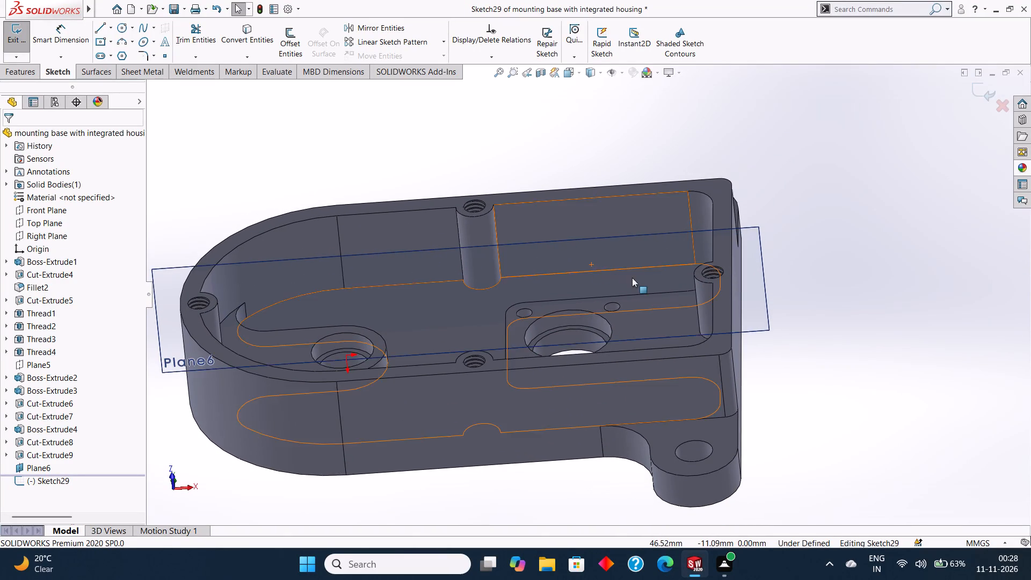
middle_drag(632, 278, 631, 271)
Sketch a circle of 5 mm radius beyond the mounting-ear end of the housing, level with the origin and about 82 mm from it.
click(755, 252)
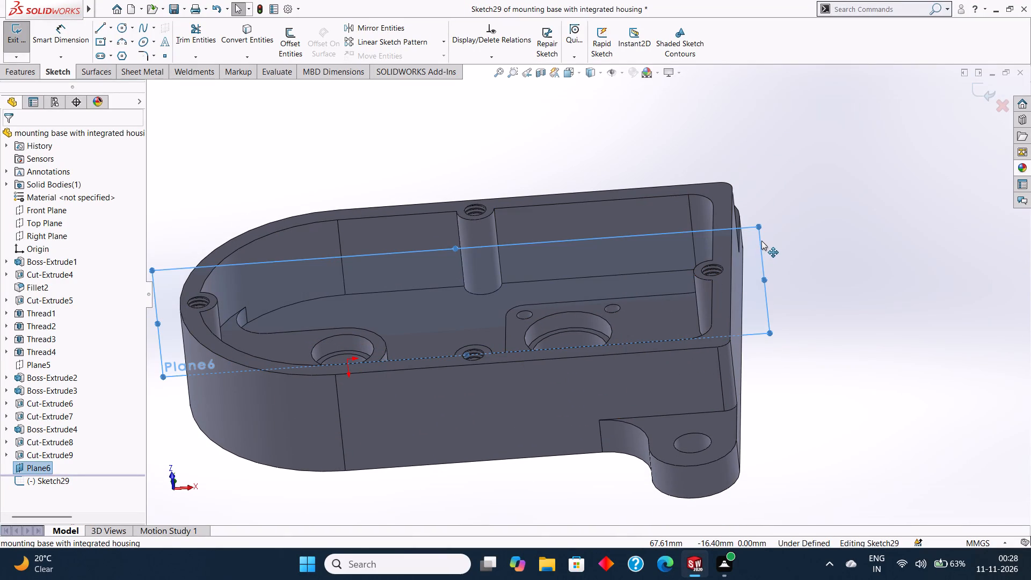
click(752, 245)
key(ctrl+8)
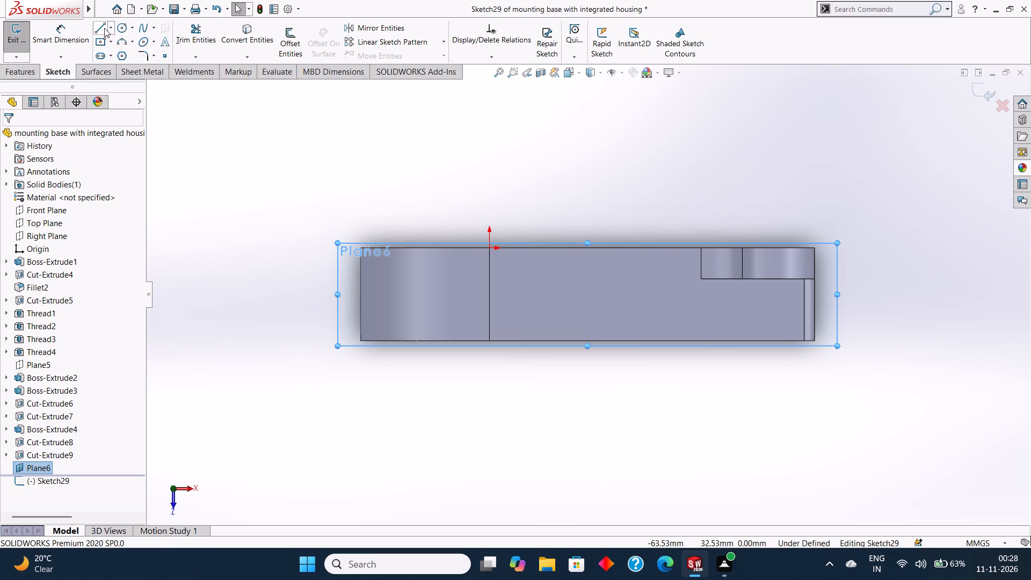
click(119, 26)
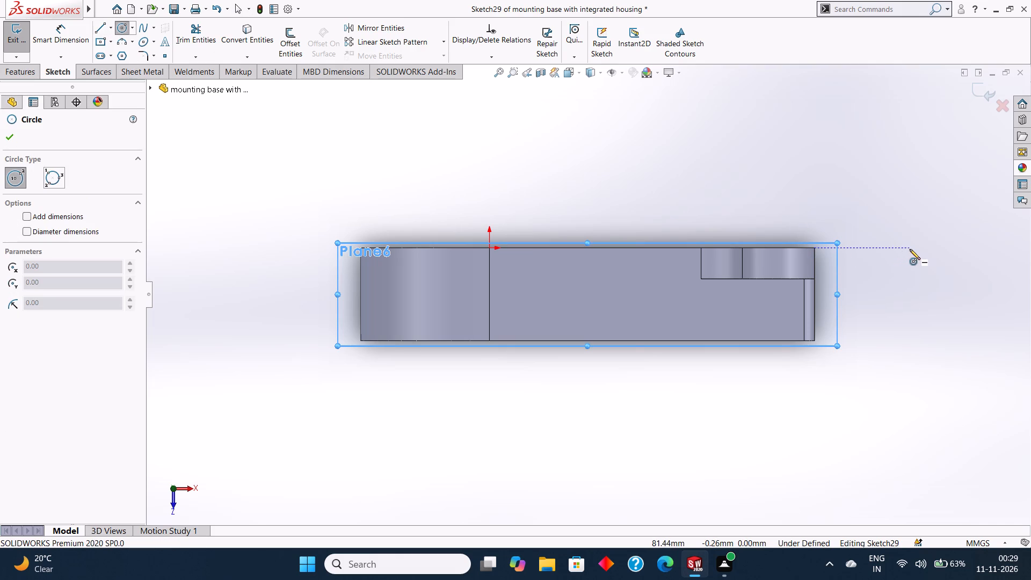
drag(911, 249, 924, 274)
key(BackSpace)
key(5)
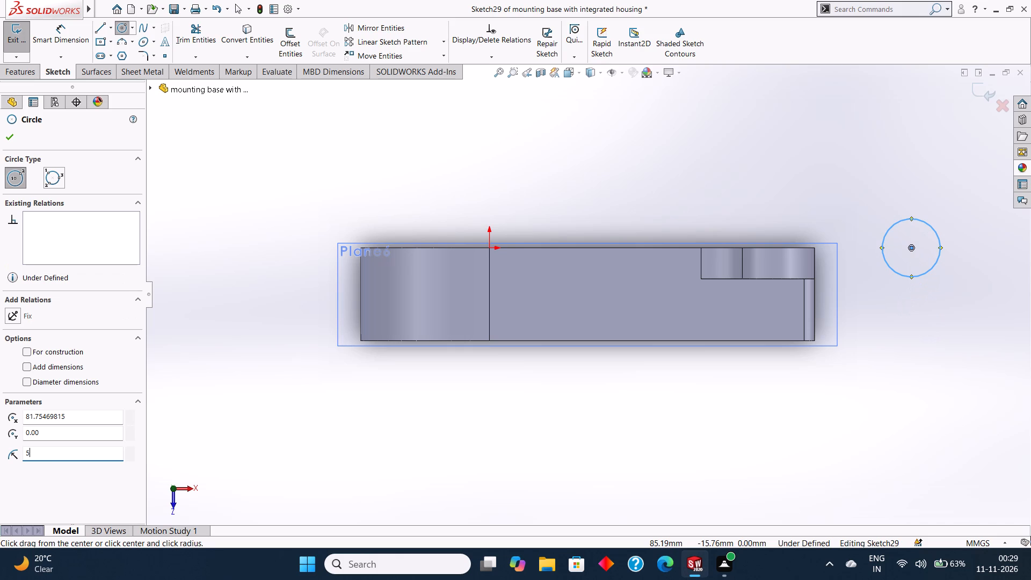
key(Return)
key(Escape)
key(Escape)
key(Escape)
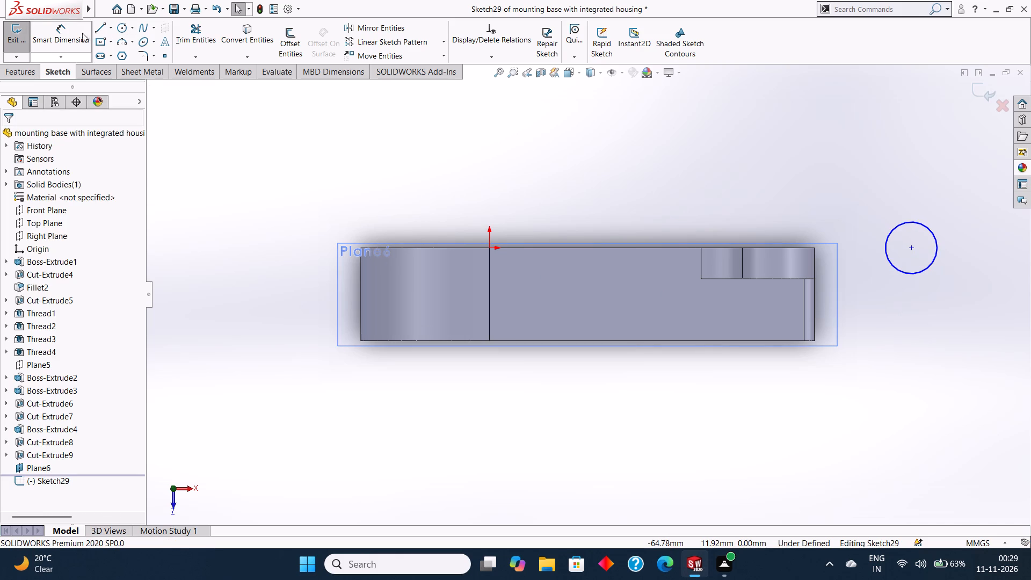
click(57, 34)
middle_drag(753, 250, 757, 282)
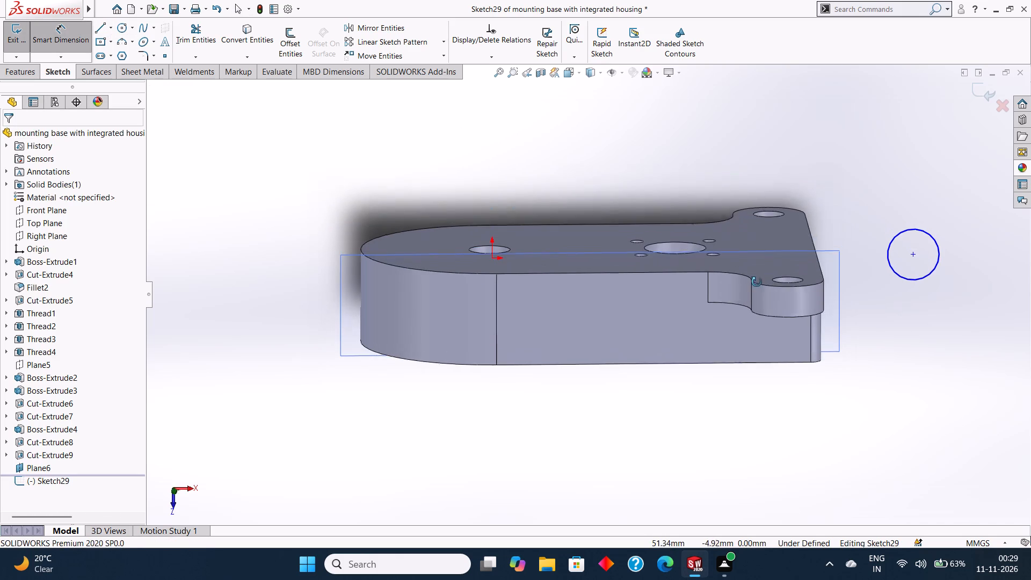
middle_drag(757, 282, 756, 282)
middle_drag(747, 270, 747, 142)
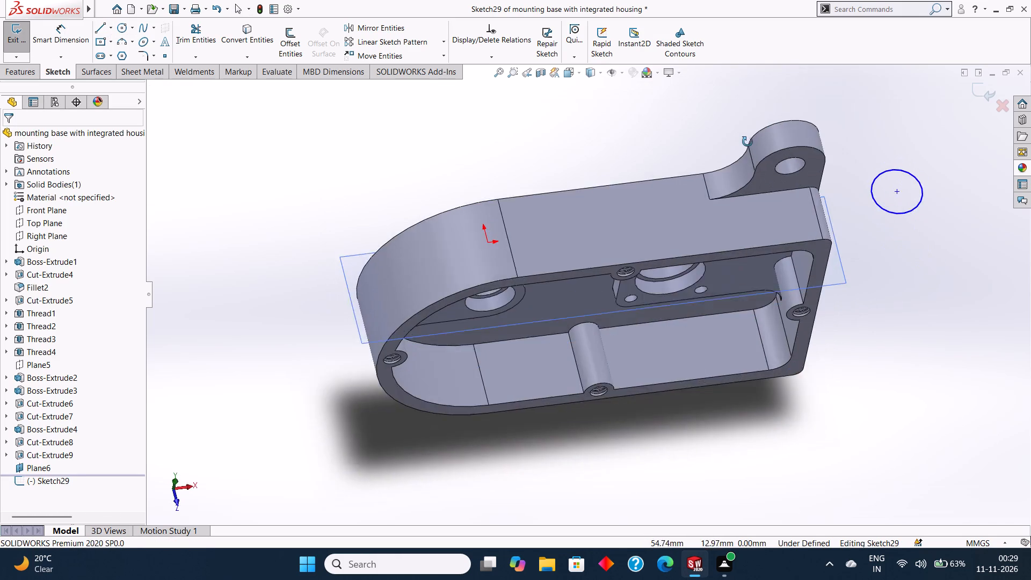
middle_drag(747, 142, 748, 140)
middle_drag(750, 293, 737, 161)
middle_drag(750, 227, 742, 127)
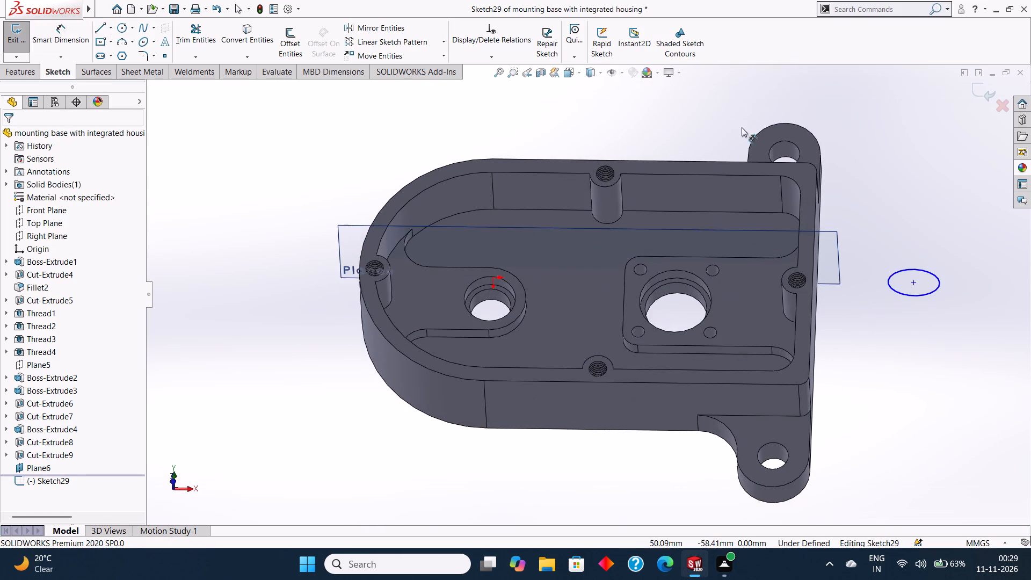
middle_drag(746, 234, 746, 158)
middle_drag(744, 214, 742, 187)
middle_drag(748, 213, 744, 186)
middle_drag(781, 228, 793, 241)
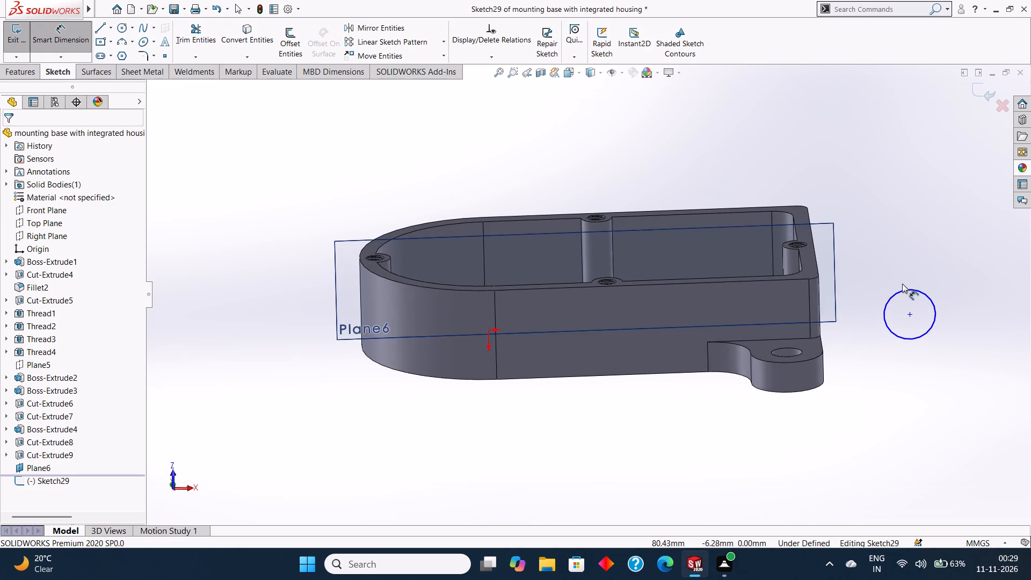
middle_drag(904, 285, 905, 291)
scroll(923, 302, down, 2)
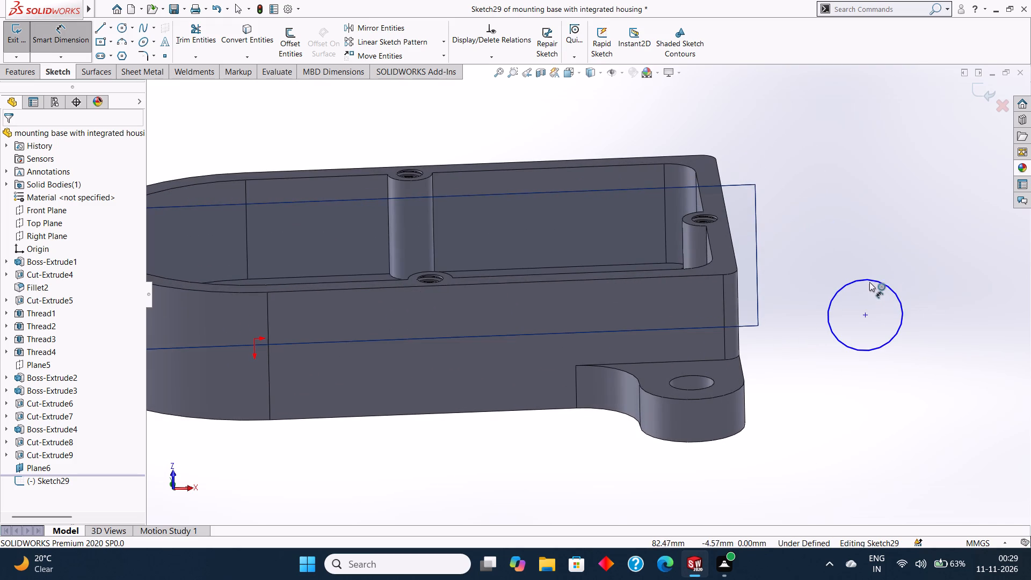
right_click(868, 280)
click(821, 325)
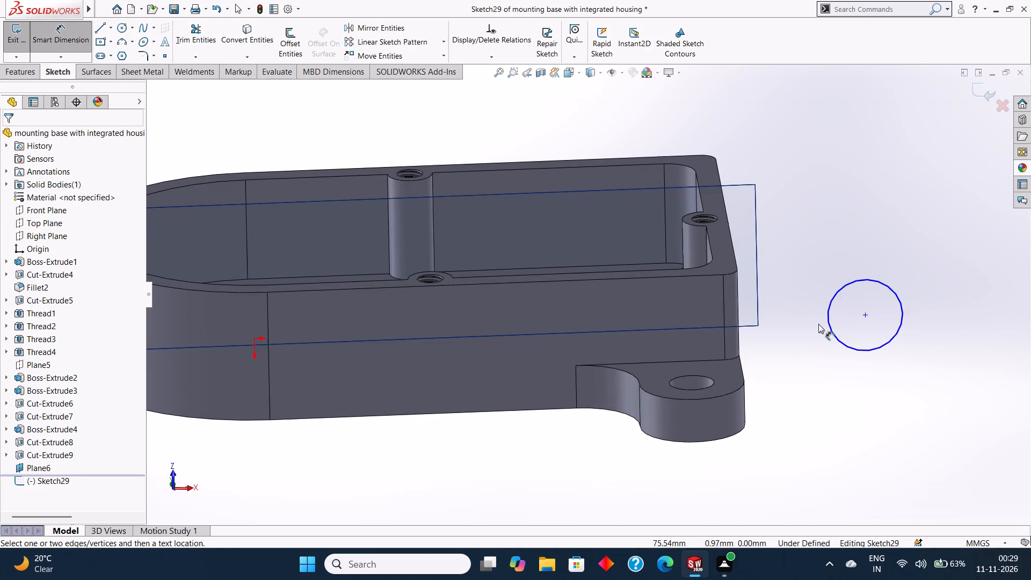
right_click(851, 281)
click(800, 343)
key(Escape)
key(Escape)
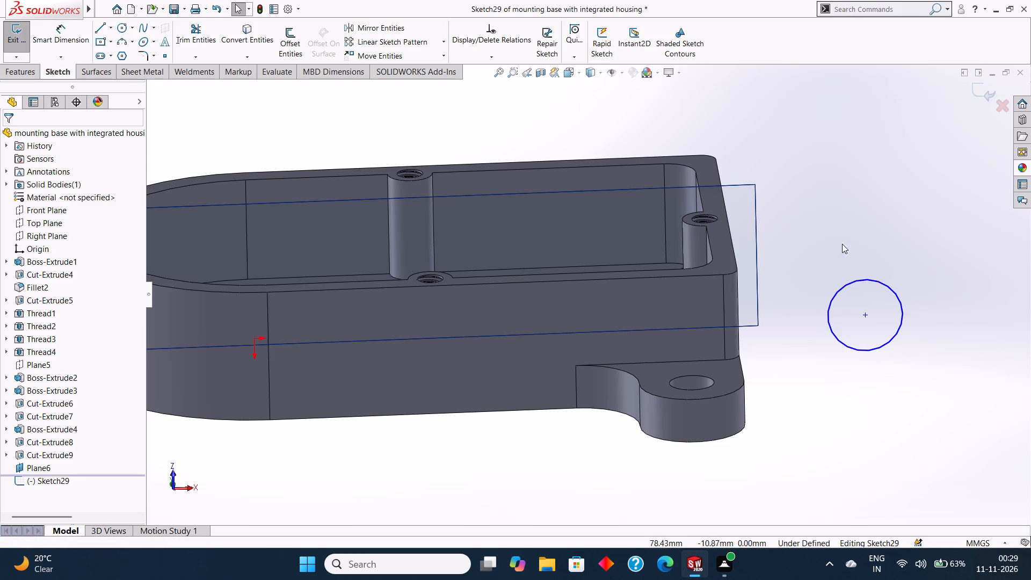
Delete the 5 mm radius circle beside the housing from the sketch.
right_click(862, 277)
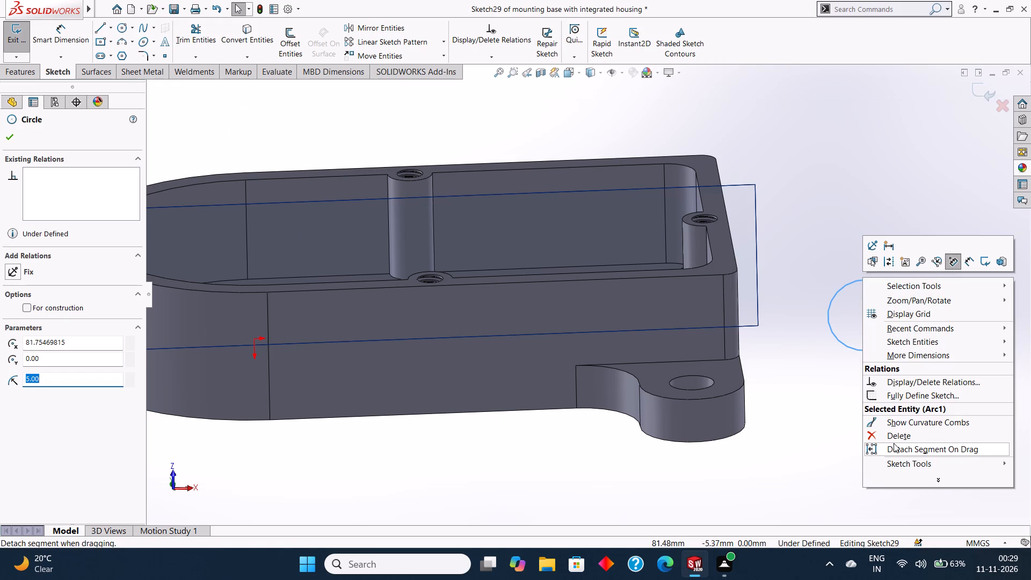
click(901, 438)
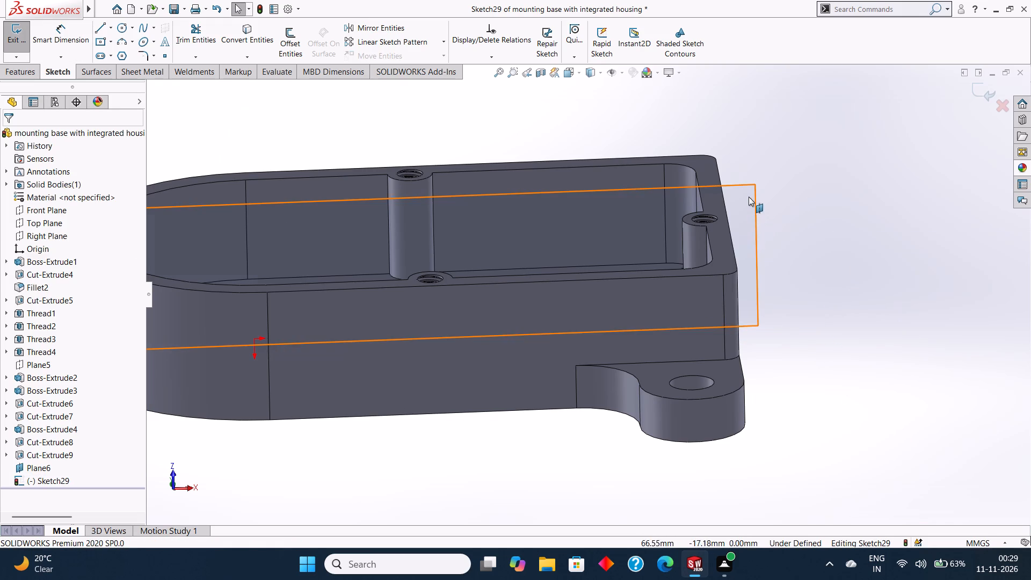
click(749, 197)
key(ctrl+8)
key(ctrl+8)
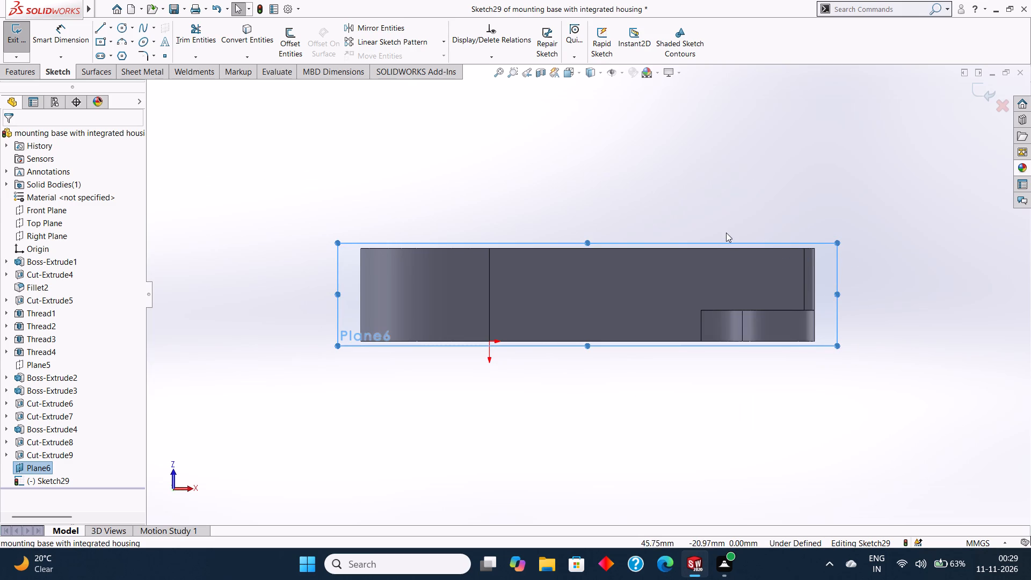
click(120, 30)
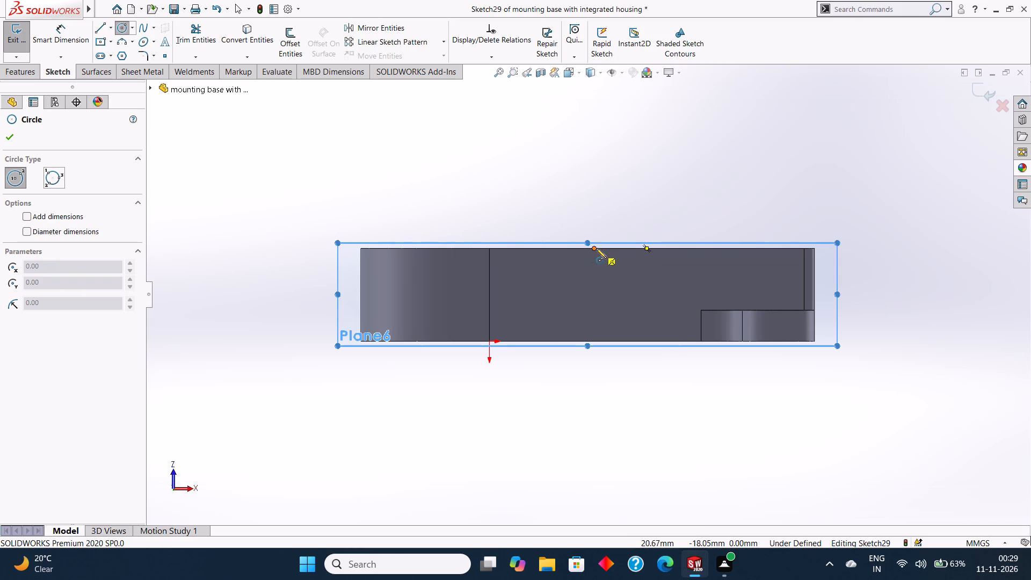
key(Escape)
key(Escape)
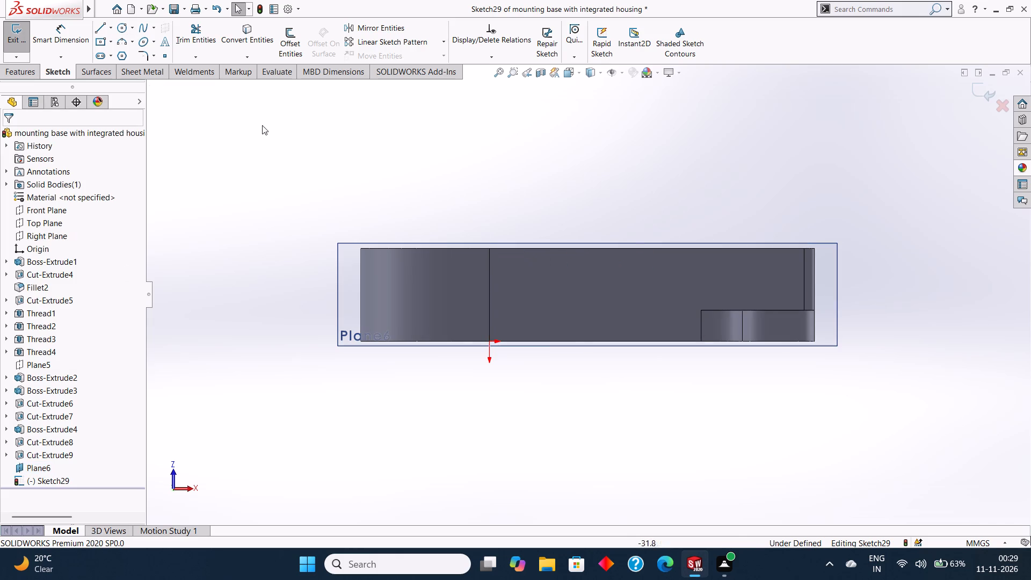
Sketch two chained horizontal construction lines, 36 mm and 40 mm, along the housing's rim from the point above the origin, extending beyond the mounting-ear end.
click(110, 30)
click(123, 54)
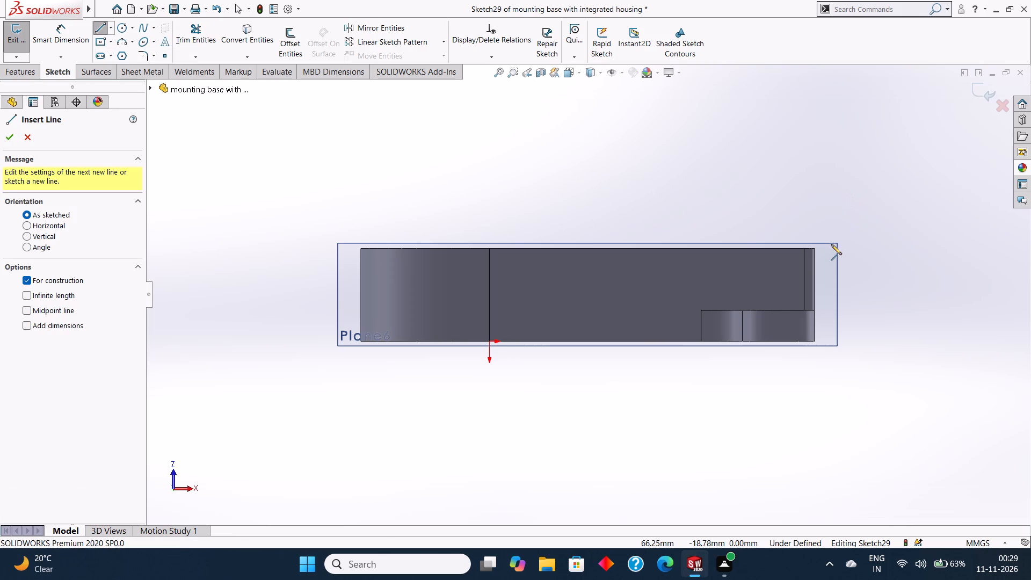
click(490, 248)
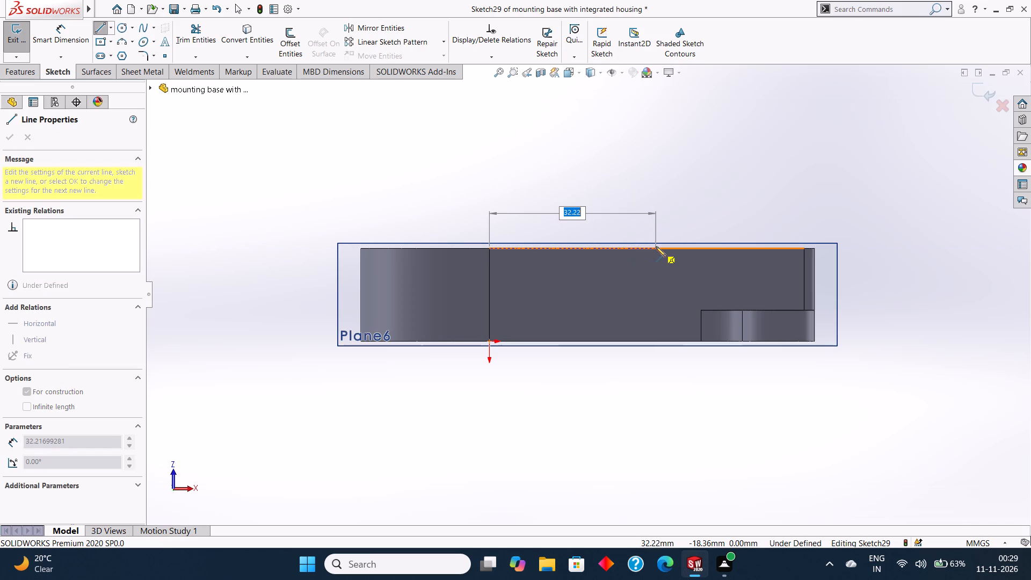
text(36)
key(Return)
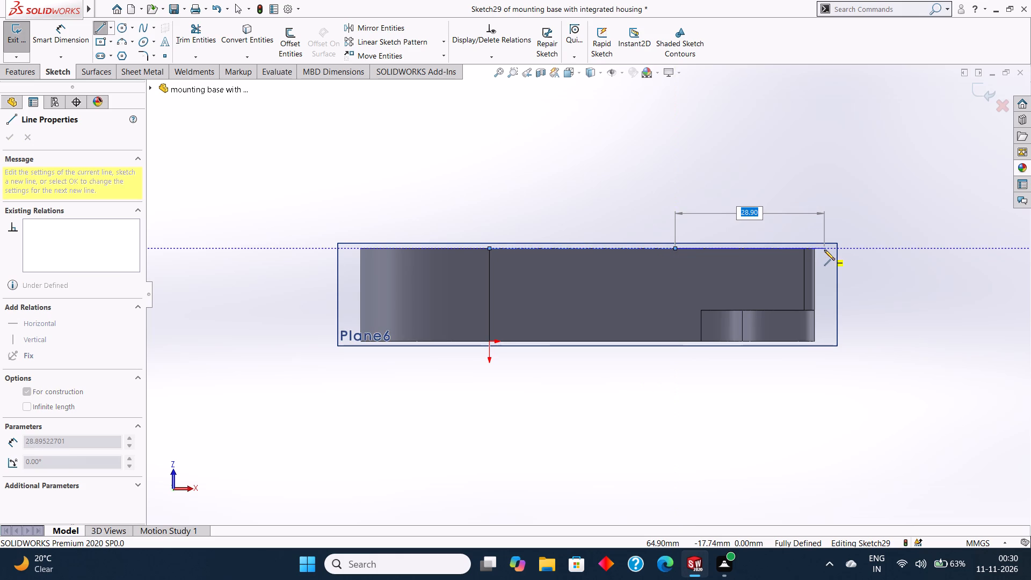
text(40)
key(Return)
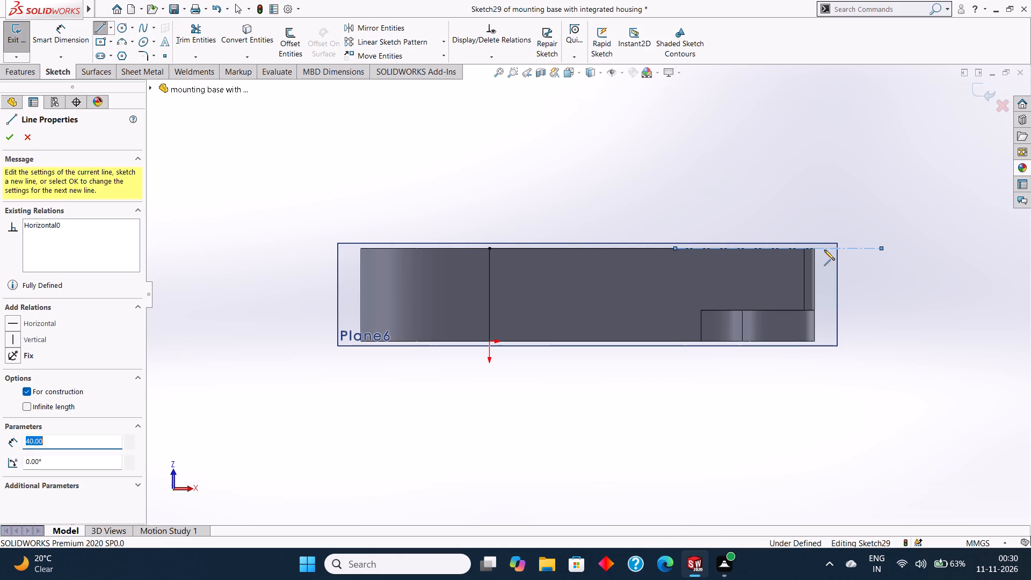
key(Escape)
key(Escape)
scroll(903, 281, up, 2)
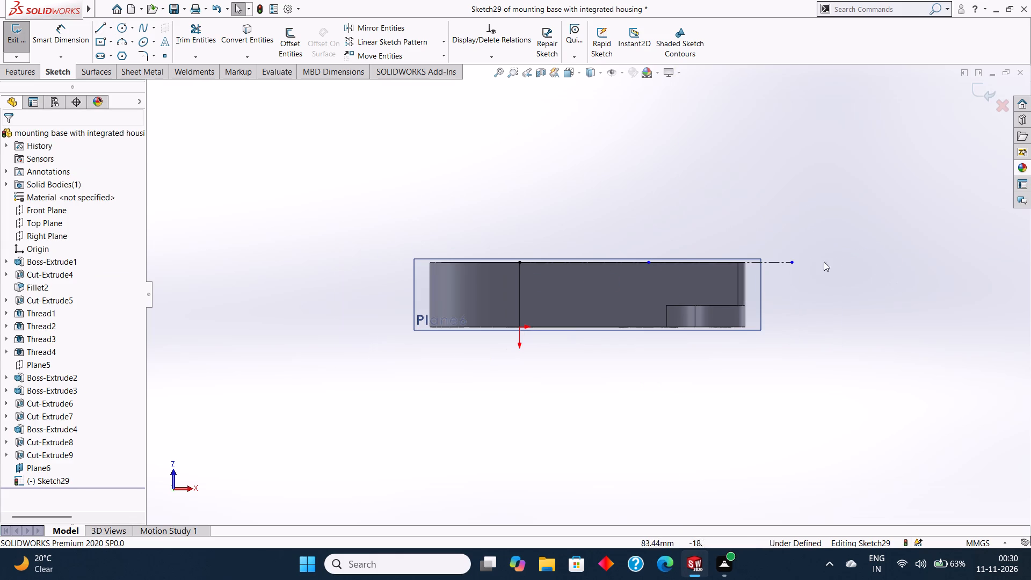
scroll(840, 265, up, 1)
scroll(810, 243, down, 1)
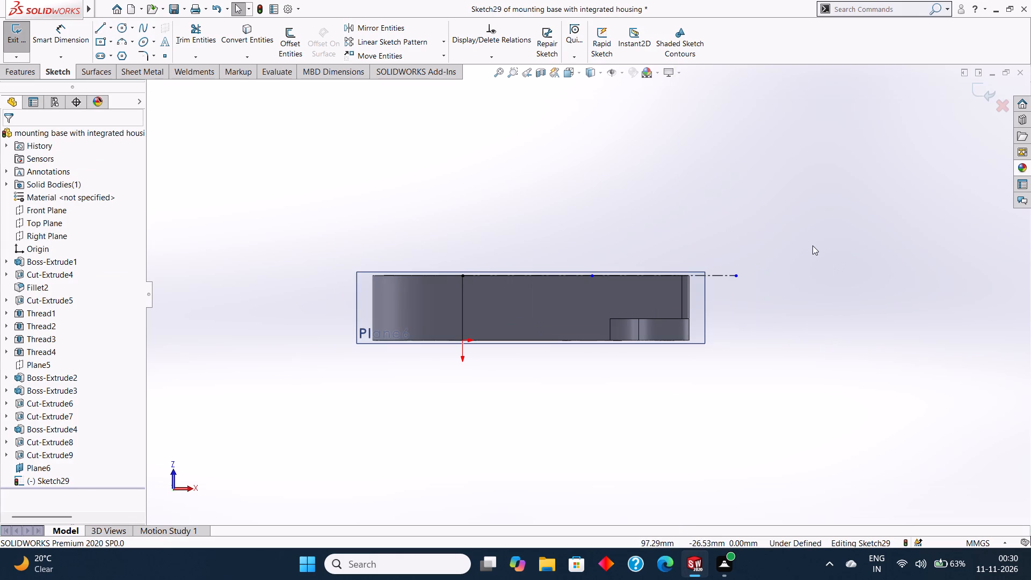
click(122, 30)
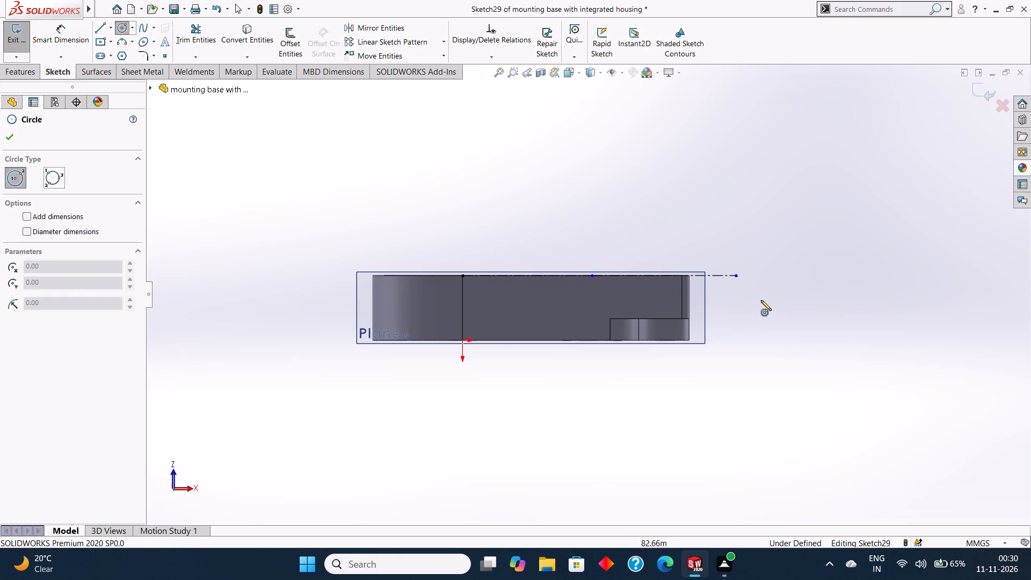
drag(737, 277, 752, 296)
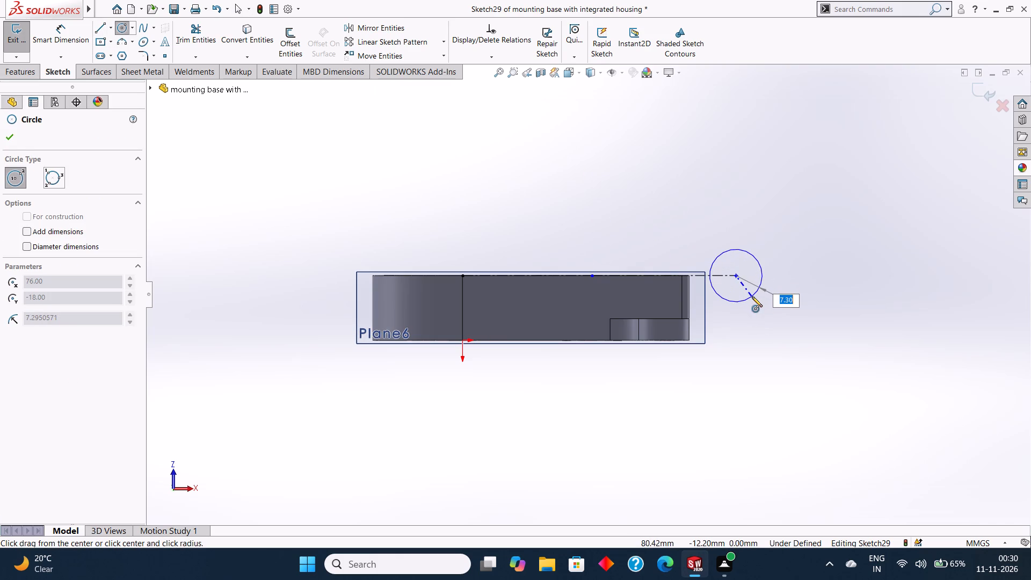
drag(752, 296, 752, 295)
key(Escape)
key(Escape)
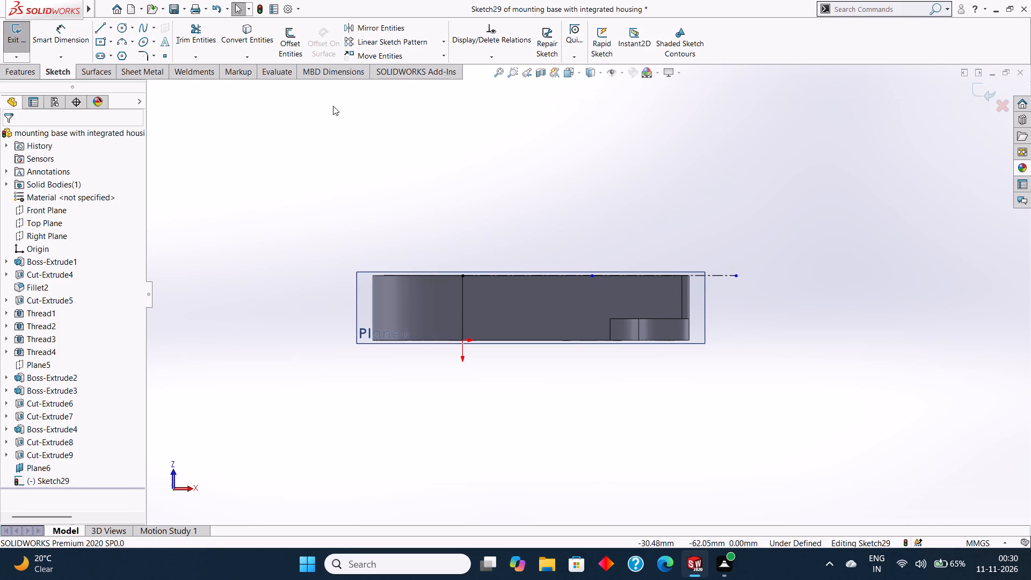
Sketch a 5 mm vertical construction line down from the free end of the 40 mm construction line.
click(112, 26)
click(122, 55)
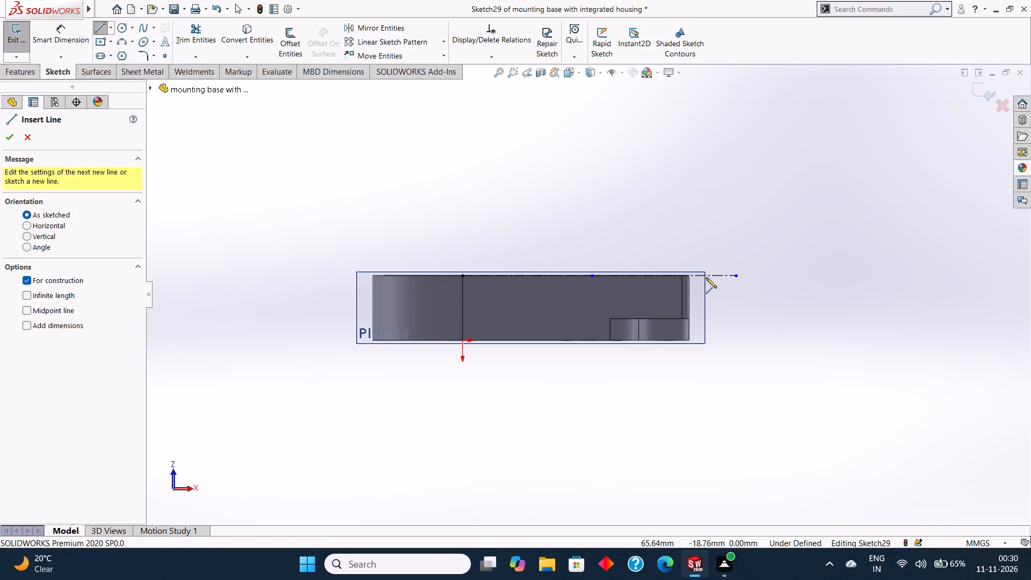
click(736, 276)
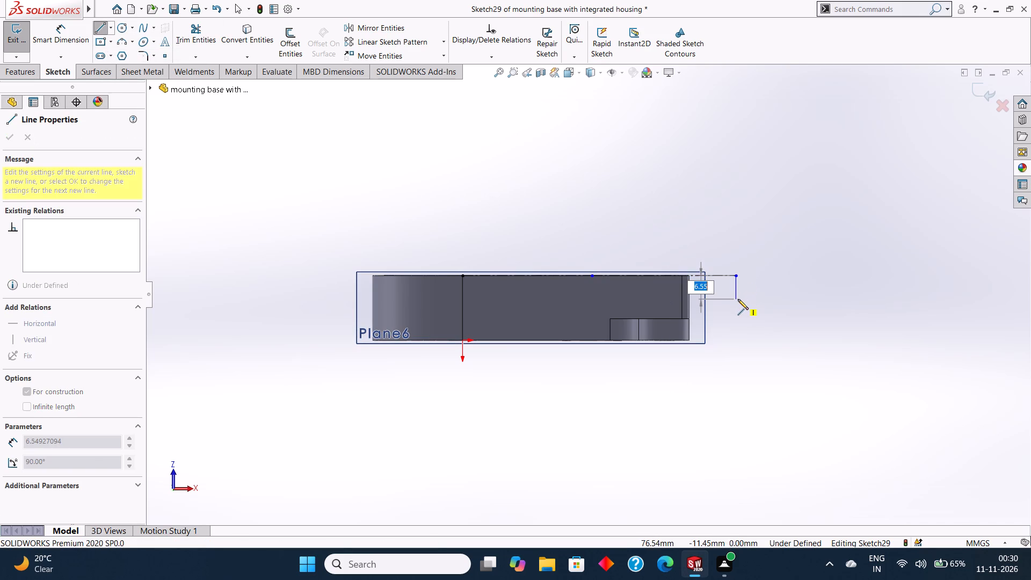
key(BackSpace)
key(5)
key(Return)
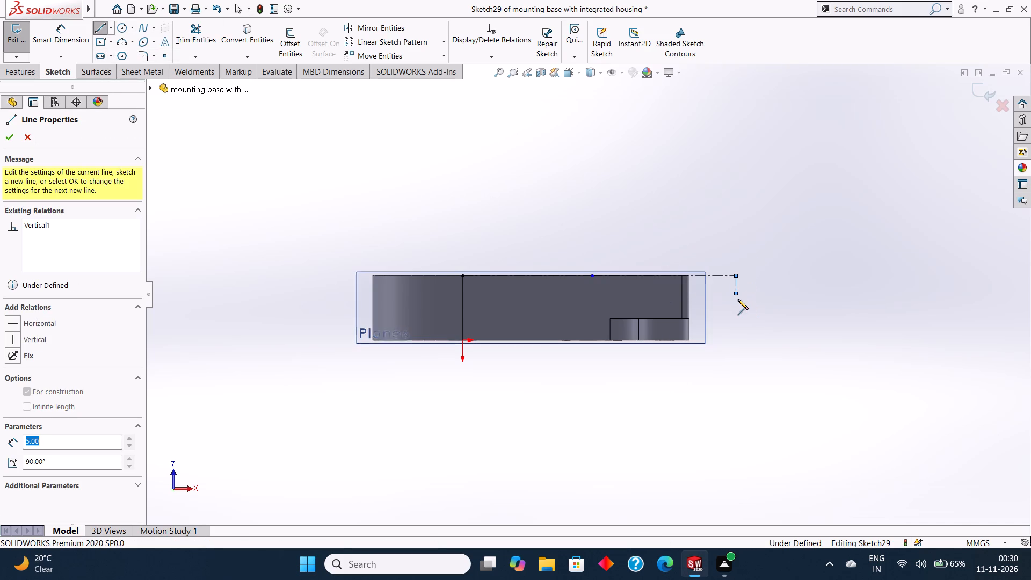
key(Escape)
key(Escape)
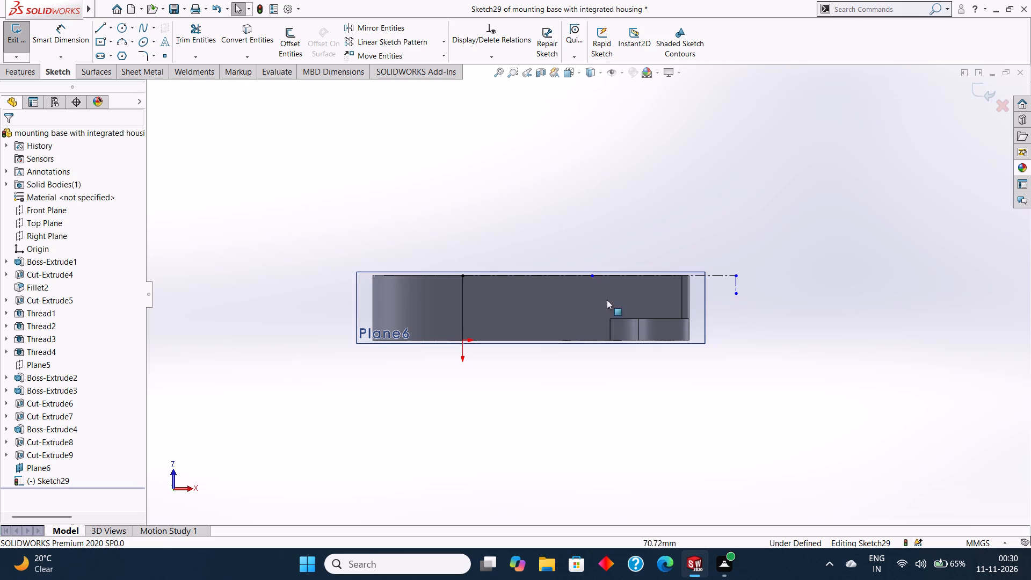
Sketch a circle of 5 mm radius centred on the lower end of the 5 mm vertical construction line.
click(120, 30)
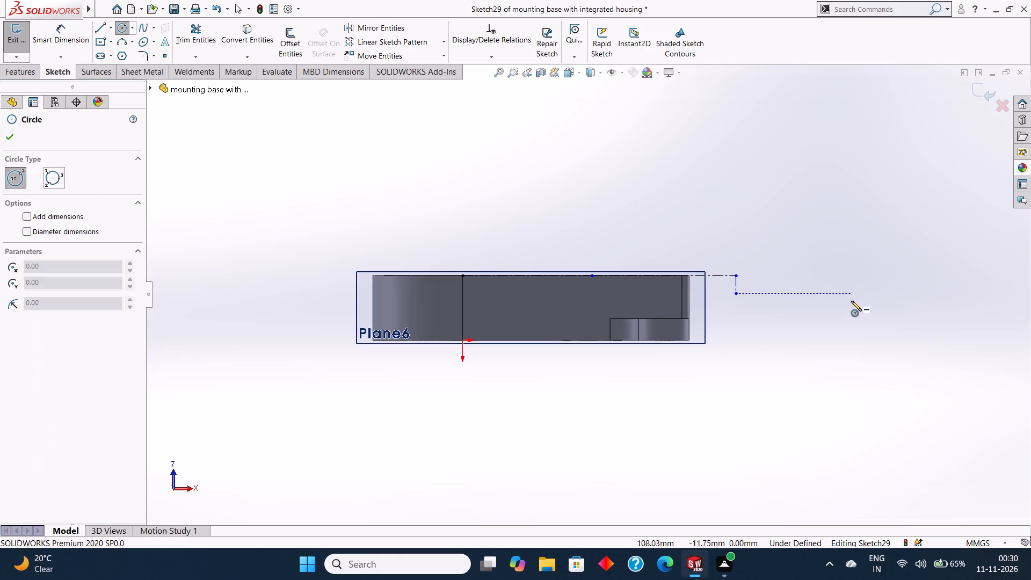
drag(736, 294, 750, 305)
key(BackSpace)
key(5)
key(Return)
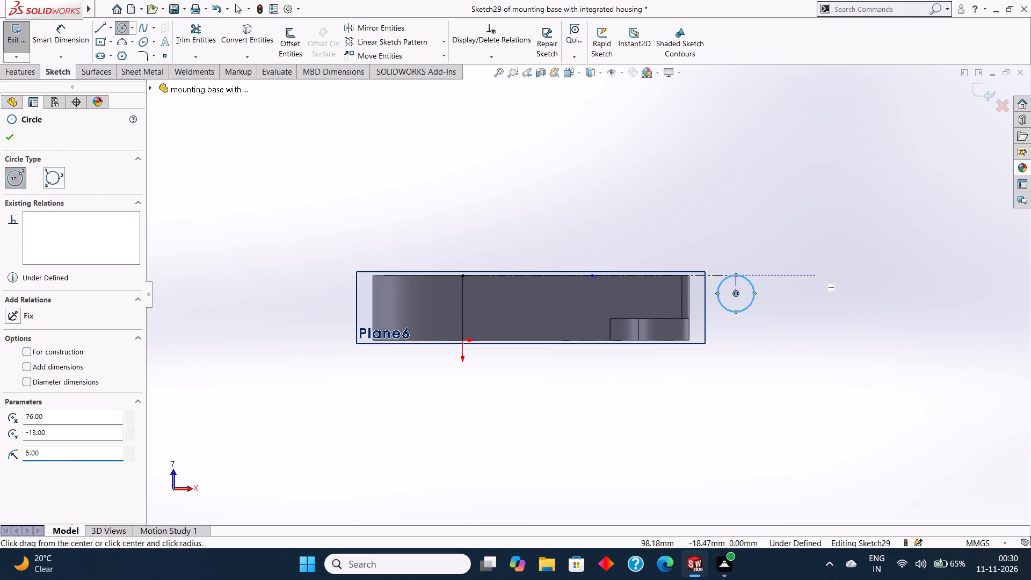
key(Escape)
key(Escape)
Dimension the diameter of the circle beyond the mounting-ear end of the housing.
click(62, 23)
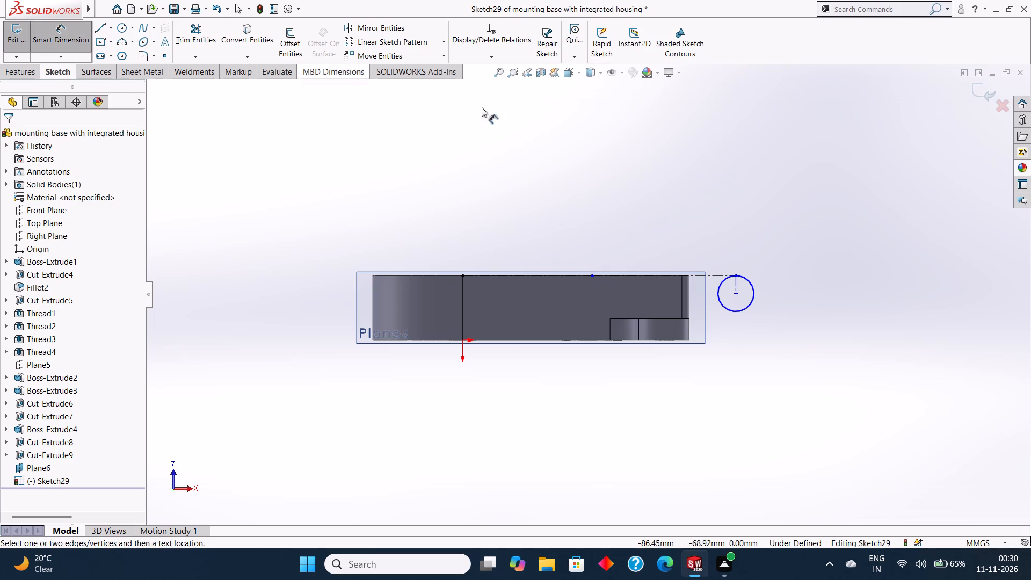
click(747, 282)
click(792, 200)
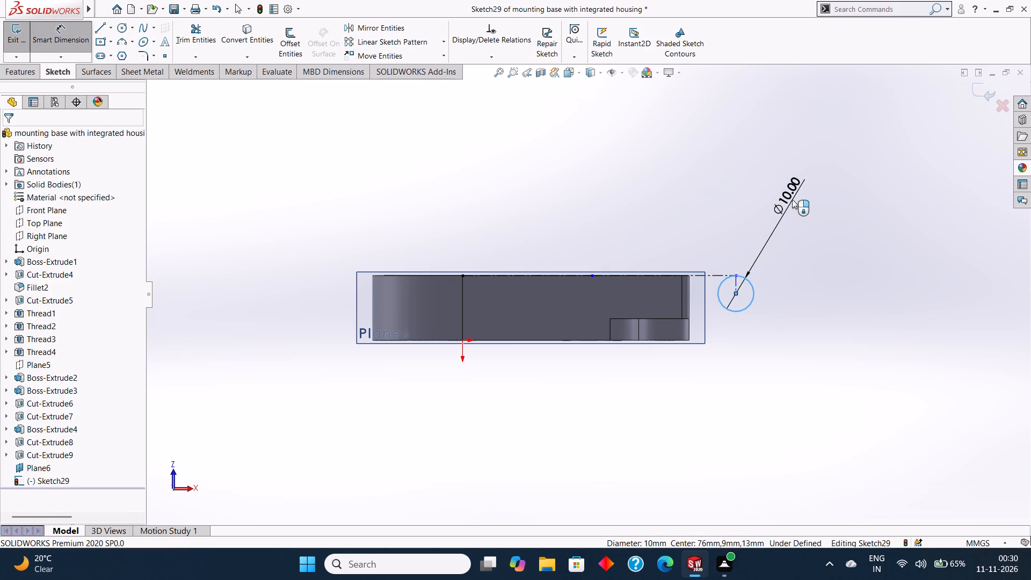
click(744, 182)
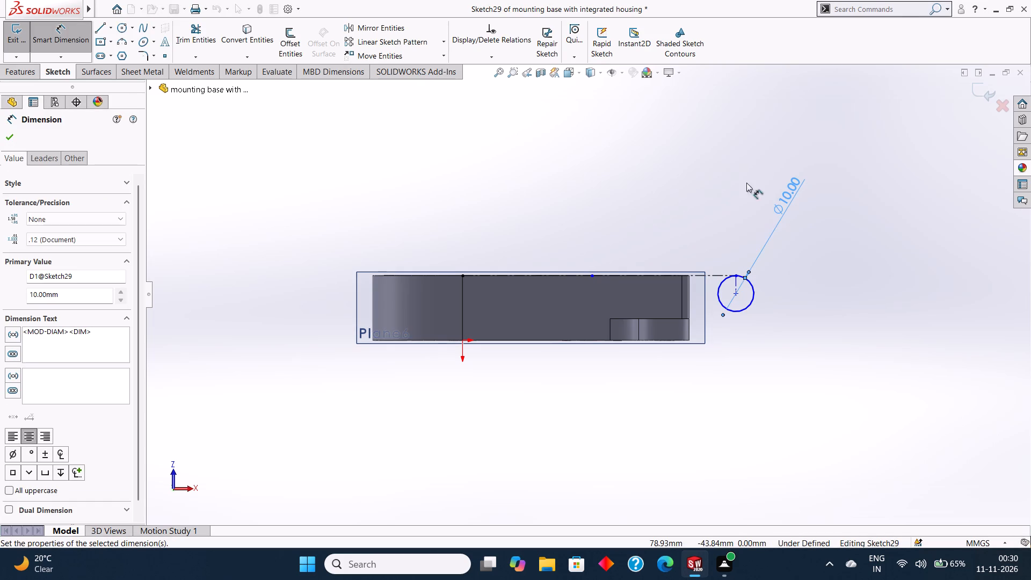
Dimension the horizontal and vertical distances of the circle's centre from the origin.
click(463, 342)
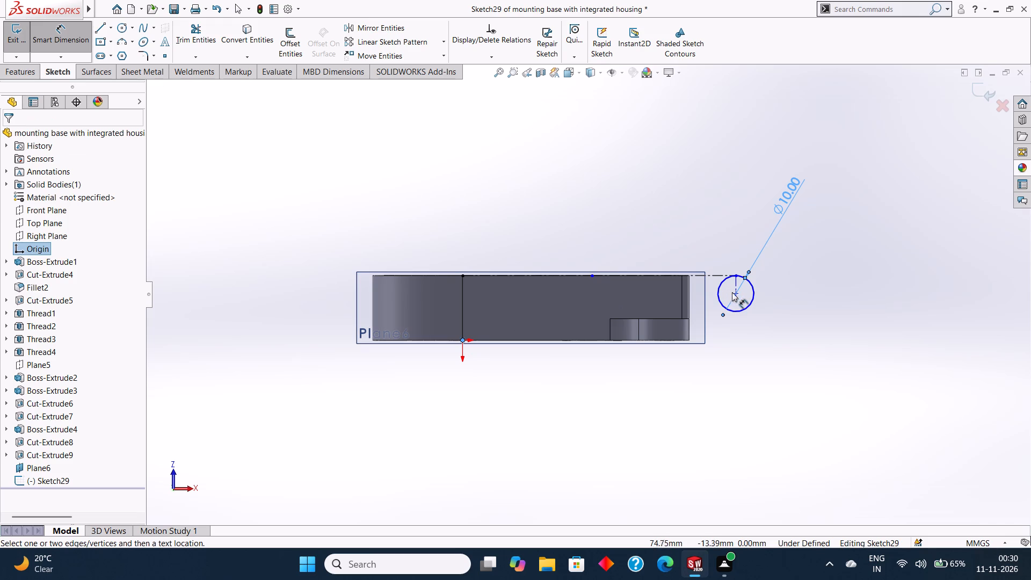
click(734, 293)
click(694, 192)
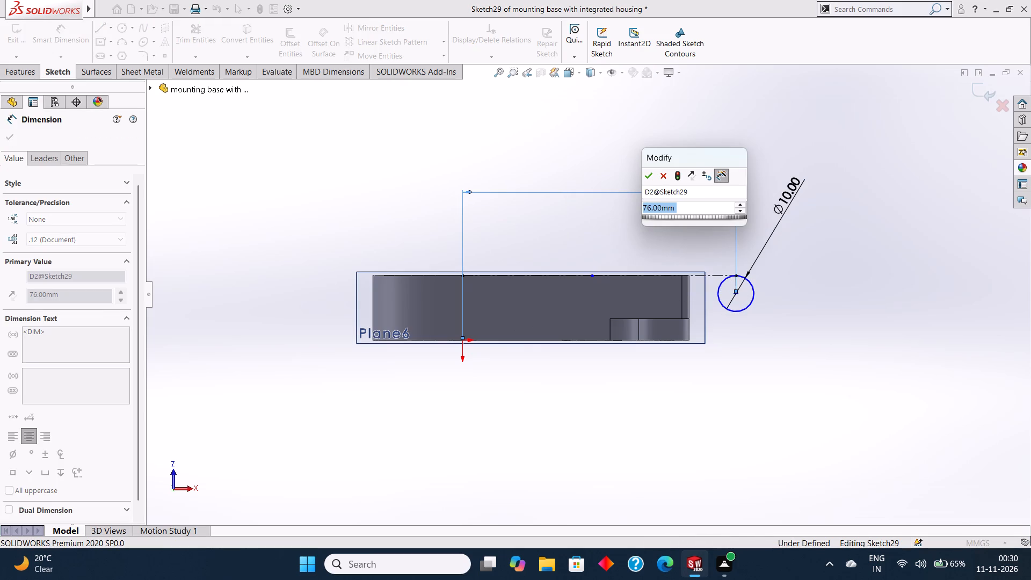
click(650, 179)
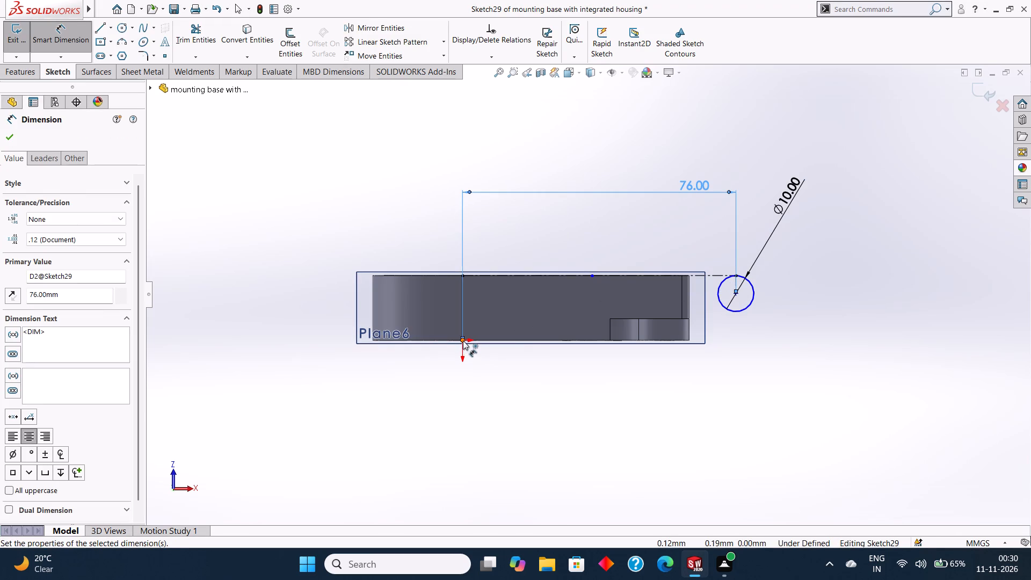
click(463, 340)
click(735, 294)
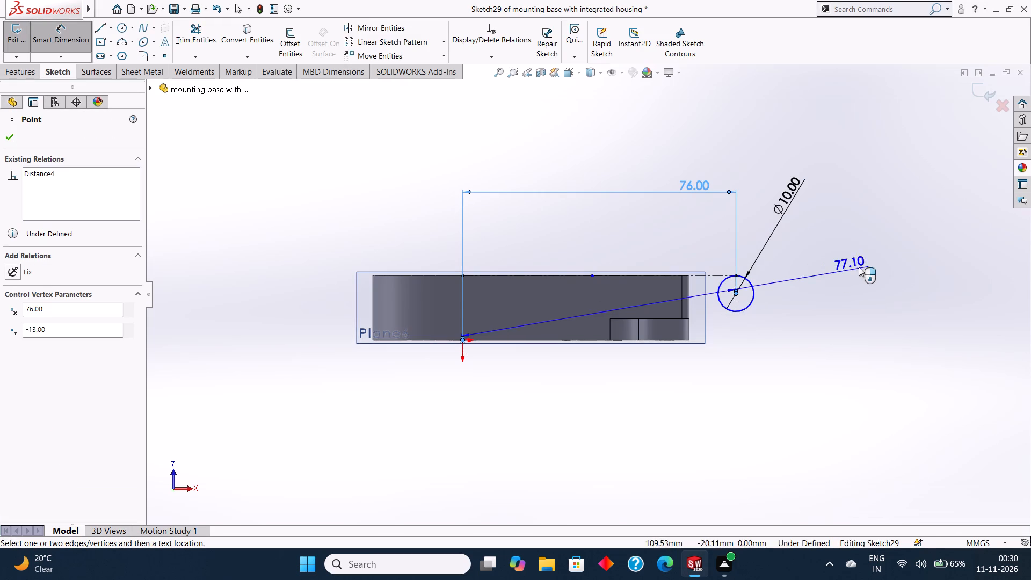
click(901, 306)
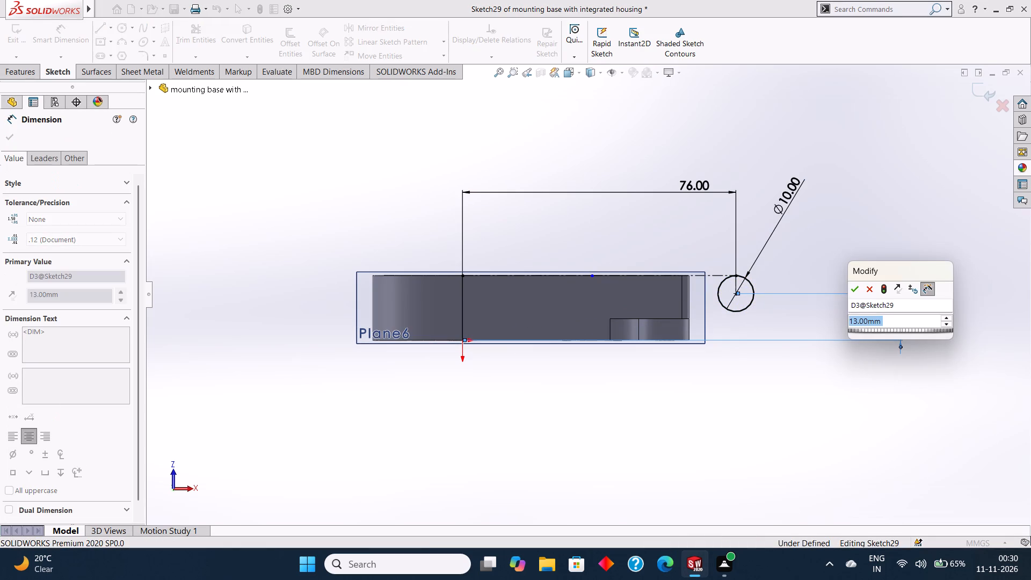
click(855, 288)
click(6, 136)
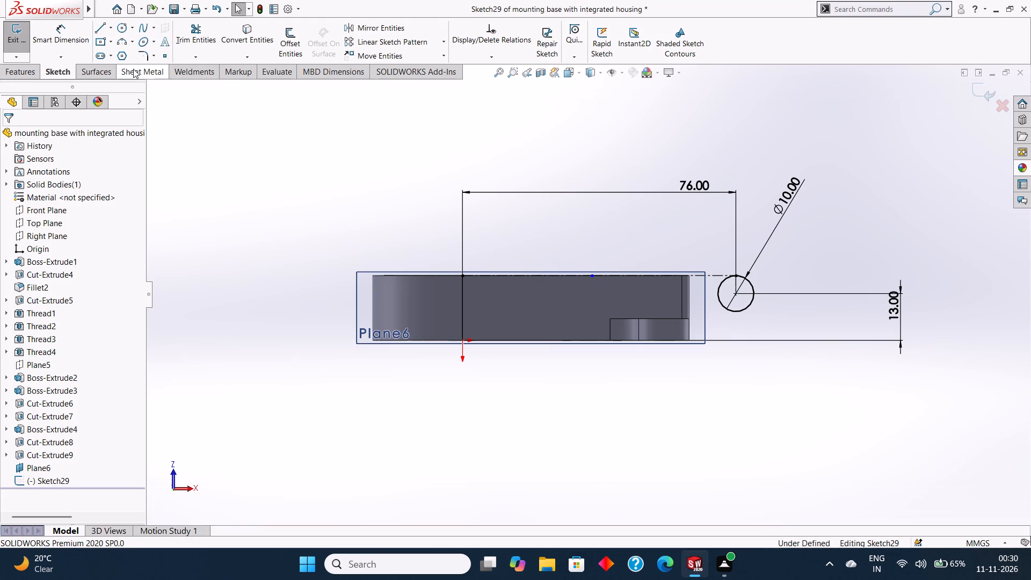
Draw a line from the housing's bottom corner at the mounting-ear end, tangent to the underside of the circle.
click(99, 28)
scroll(700, 342, down, 2)
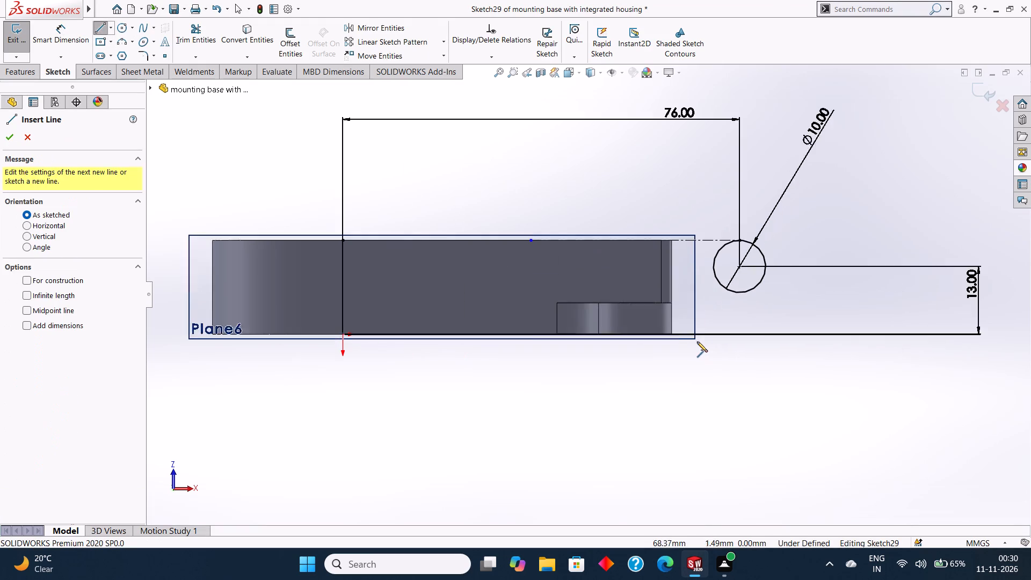
click(672, 335)
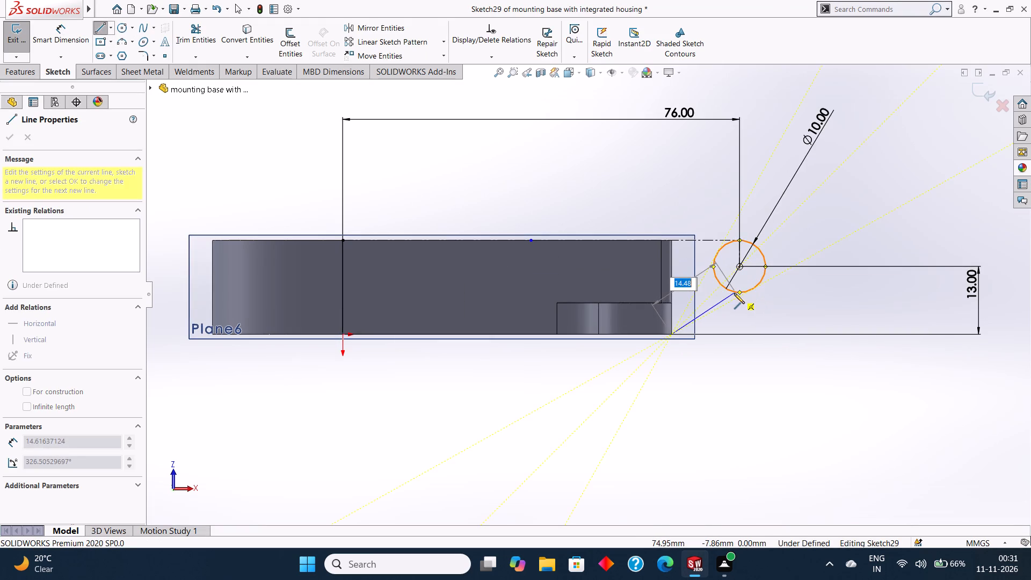
click(752, 289)
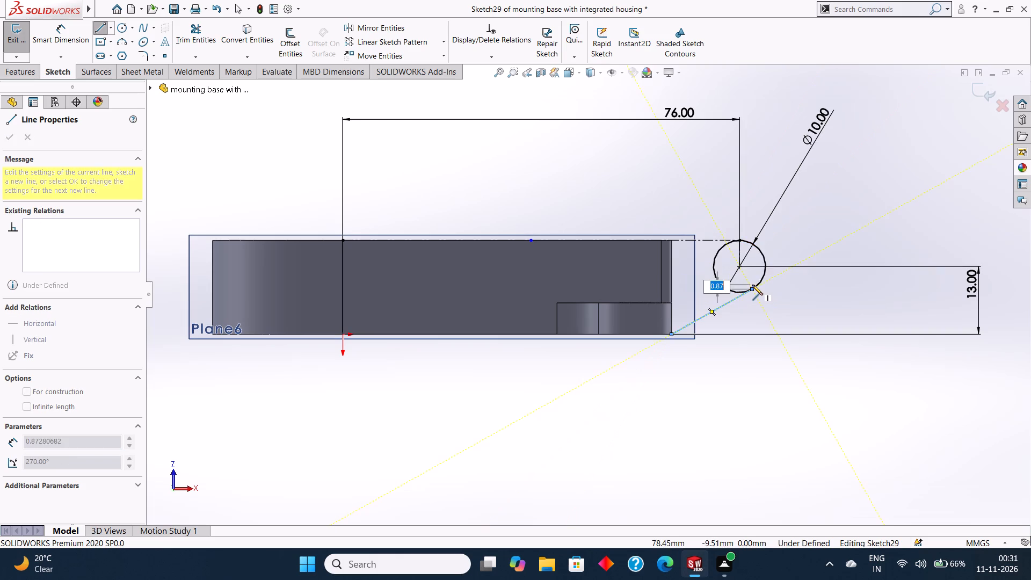
key(Escape)
key(Escape)
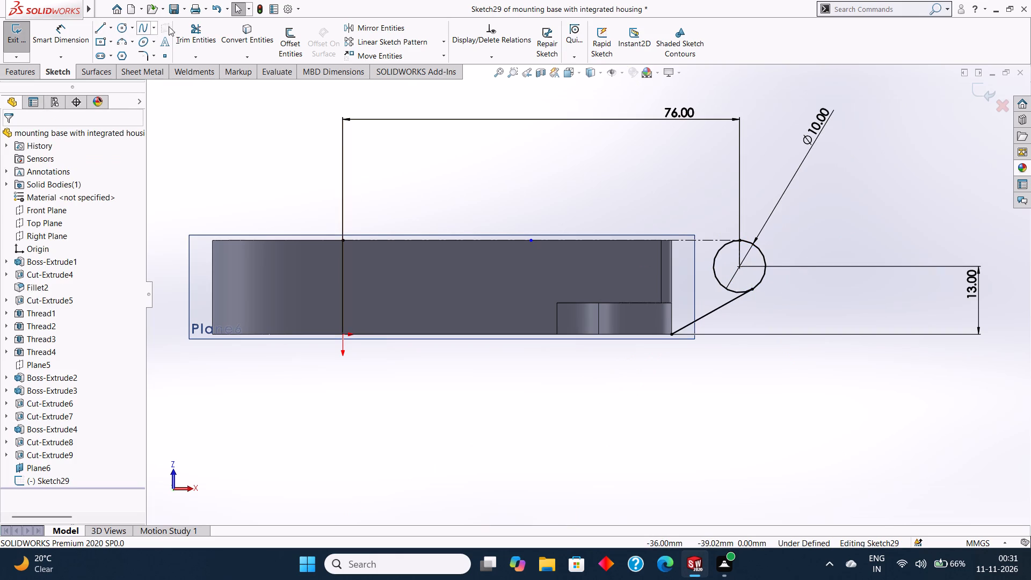
Trim away the 36 mm and 40 mm horizontal construction lines along the housing's rim.
click(180, 27)
click(711, 239)
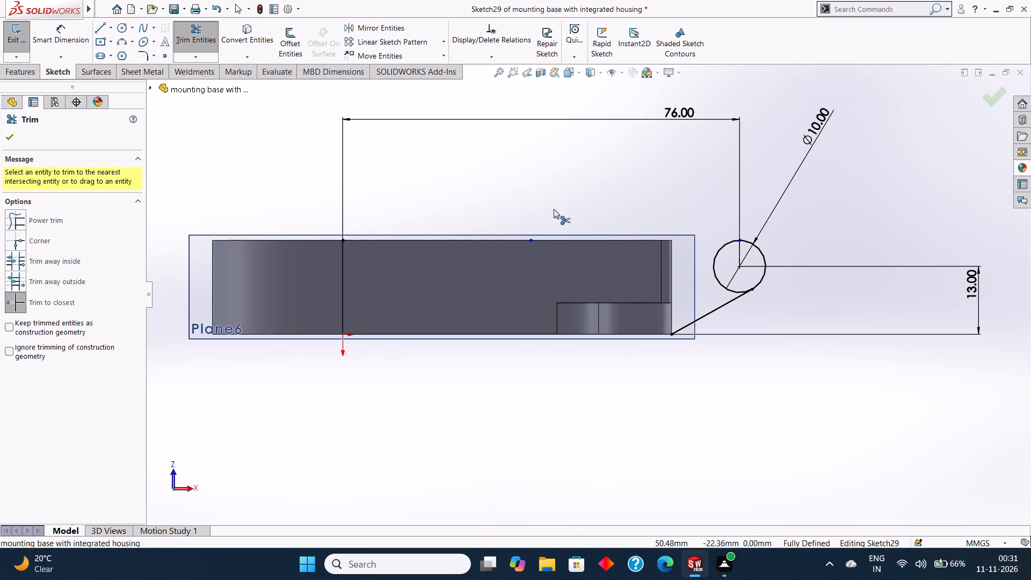
click(513, 241)
scroll(475, 247, up, 2)
key(Escape)
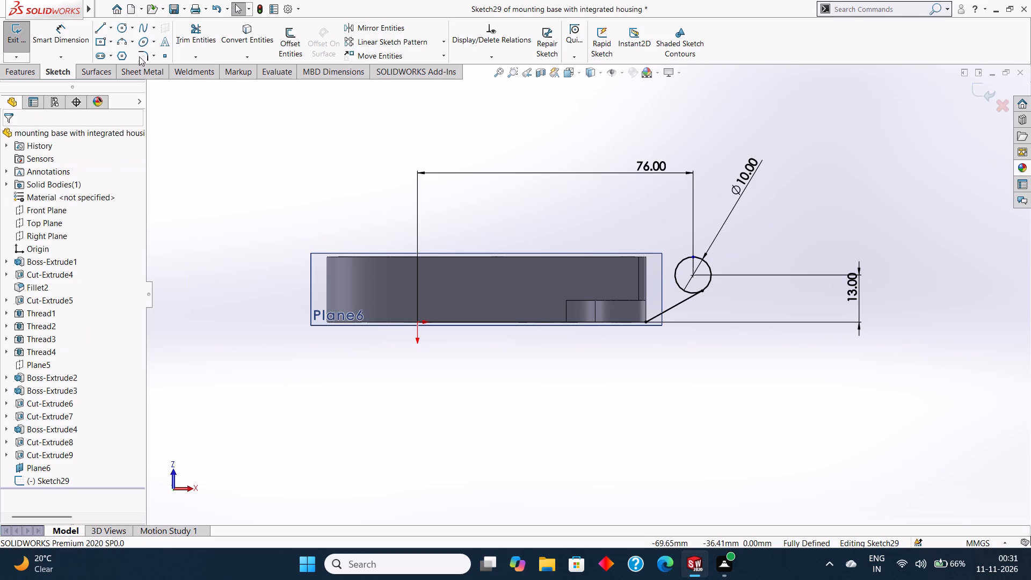
Draw a horizontal line from the top of the circle to the housing's upper corner at the mounting-ear end.
click(101, 28)
scroll(689, 256, down, 2)
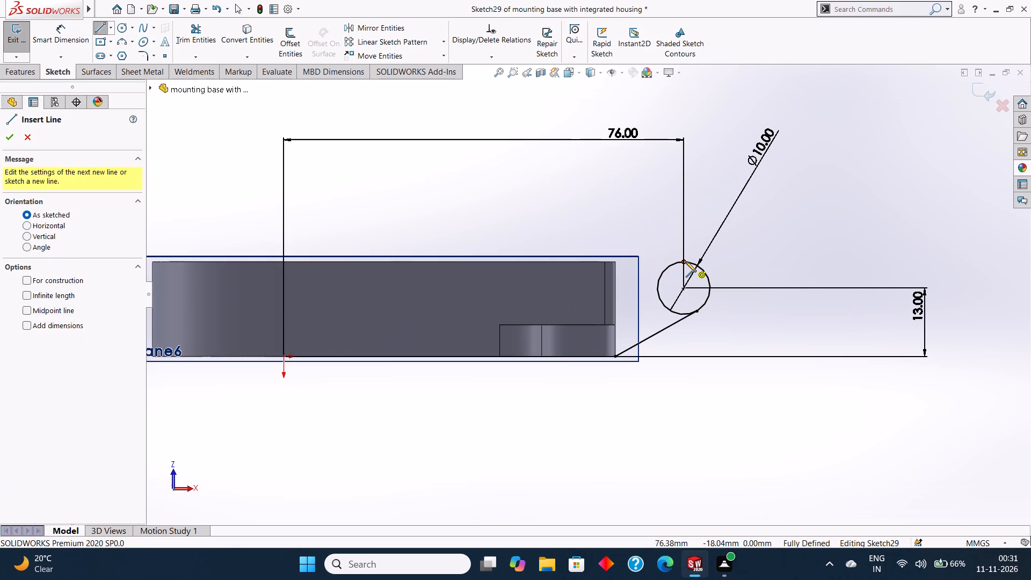
click(686, 262)
click(615, 262)
key(Escape)
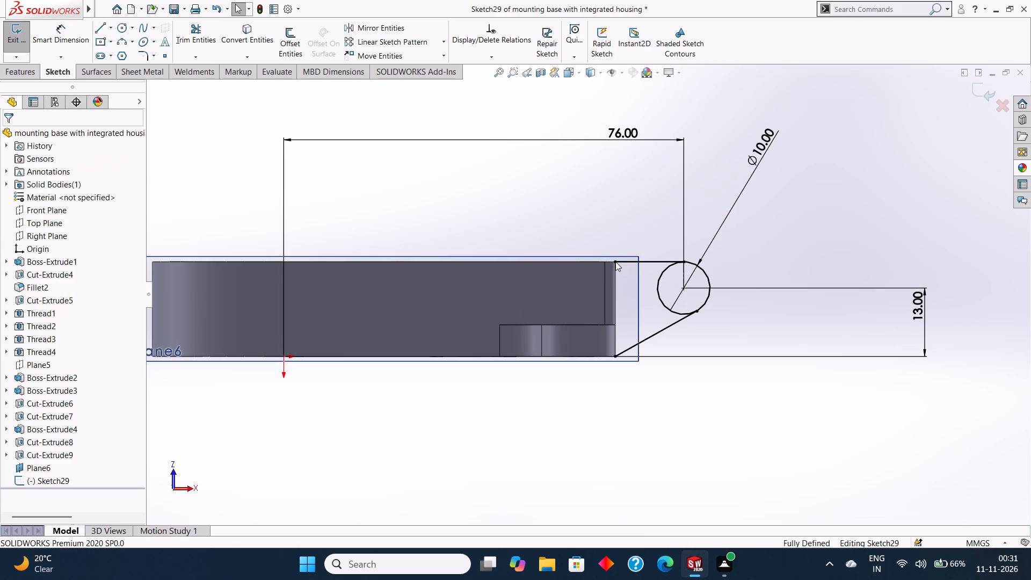
key(Escape)
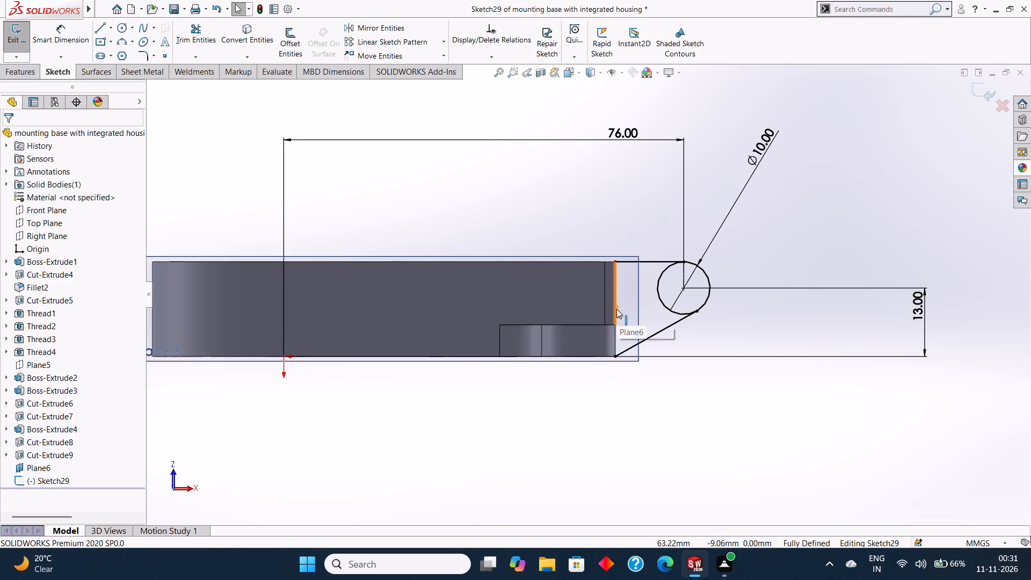
Draw an 18 mm vertical line along the housing's end edge, from its upper corner to its bottom corner, closing the lug profile.
scroll(616, 309, up, 2)
scroll(636, 304, down, 2)
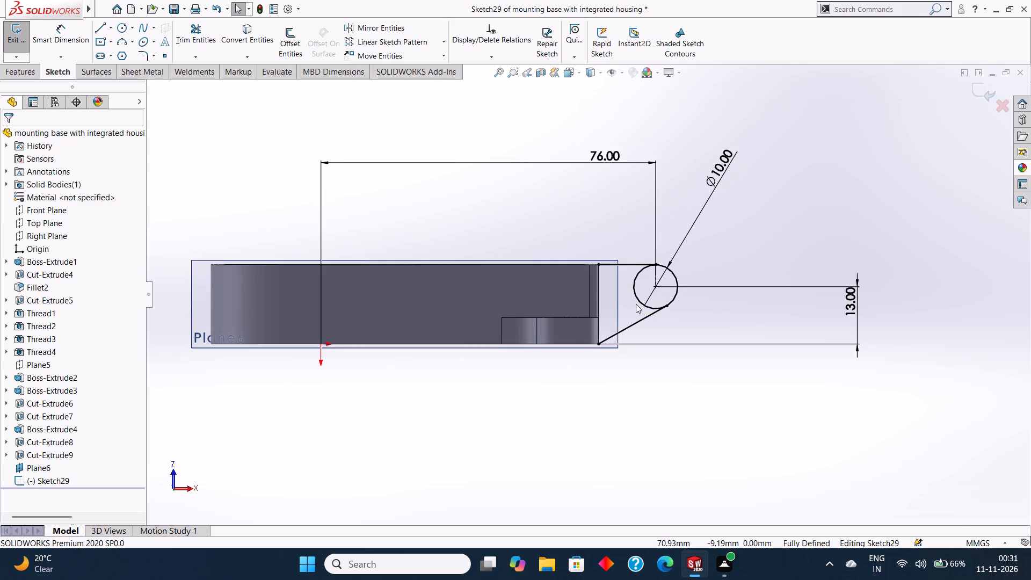
scroll(622, 301, up, 1)
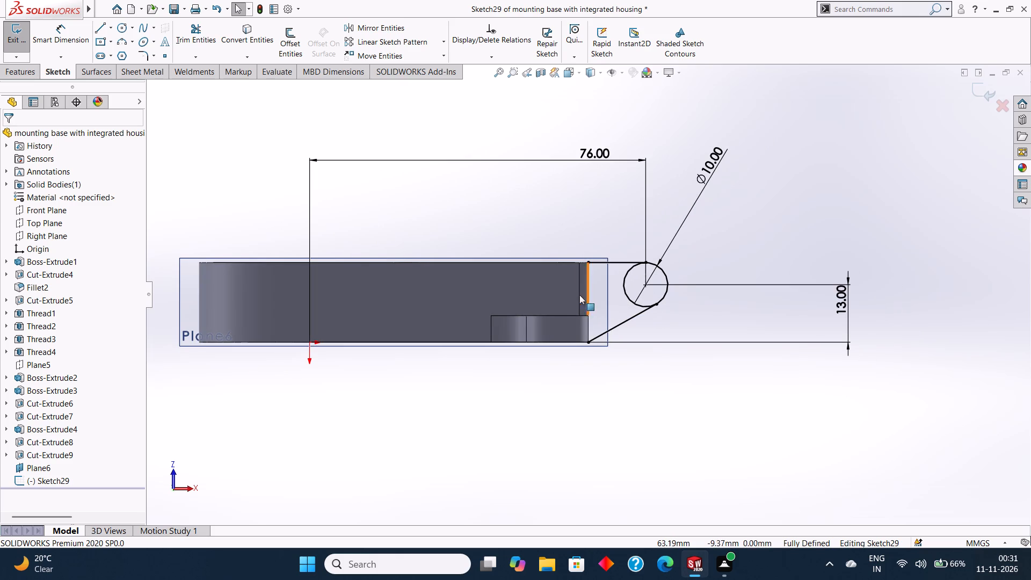
scroll(579, 287, down, 1)
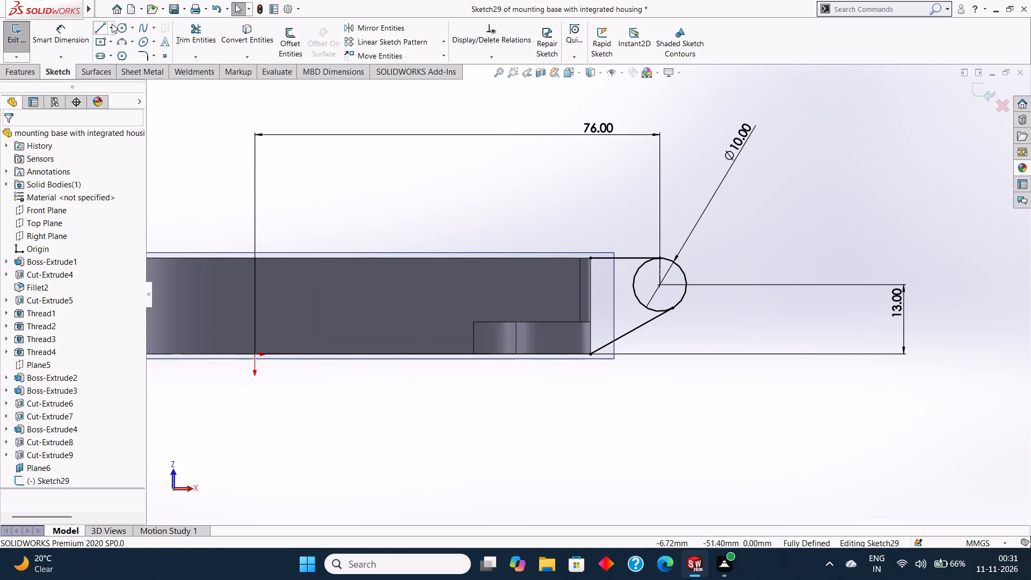
click(99, 24)
click(591, 259)
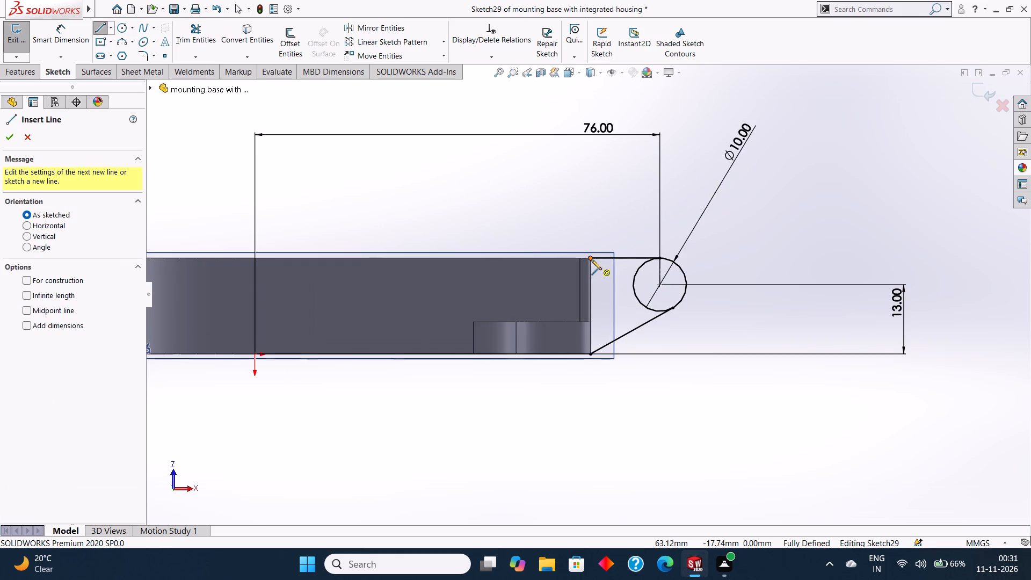
click(591, 353)
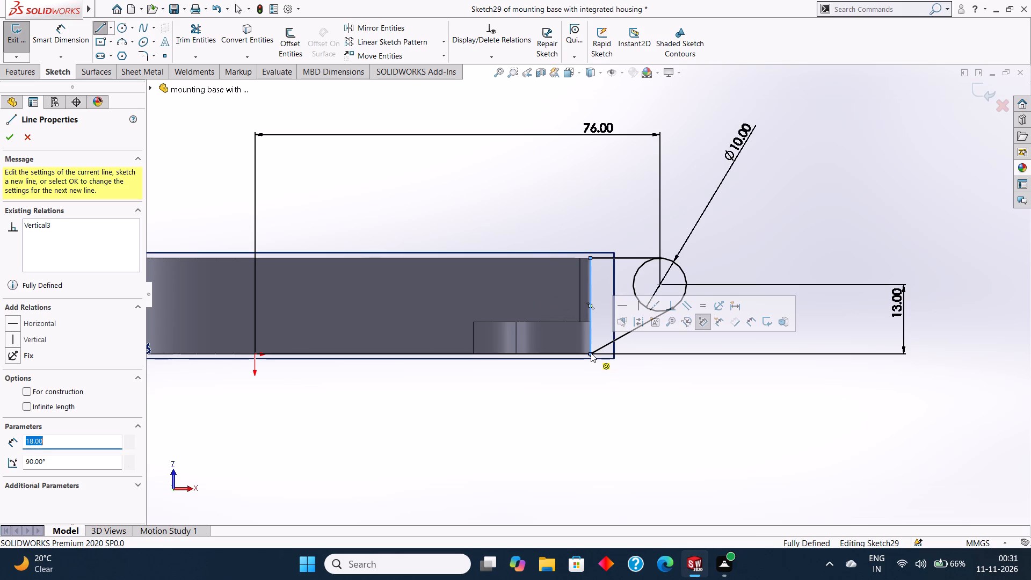
key(Escape)
key(Escape)
Trim away the circle's inner arc facing the housing, between the horizontal line and the slanted tangent line.
click(198, 32)
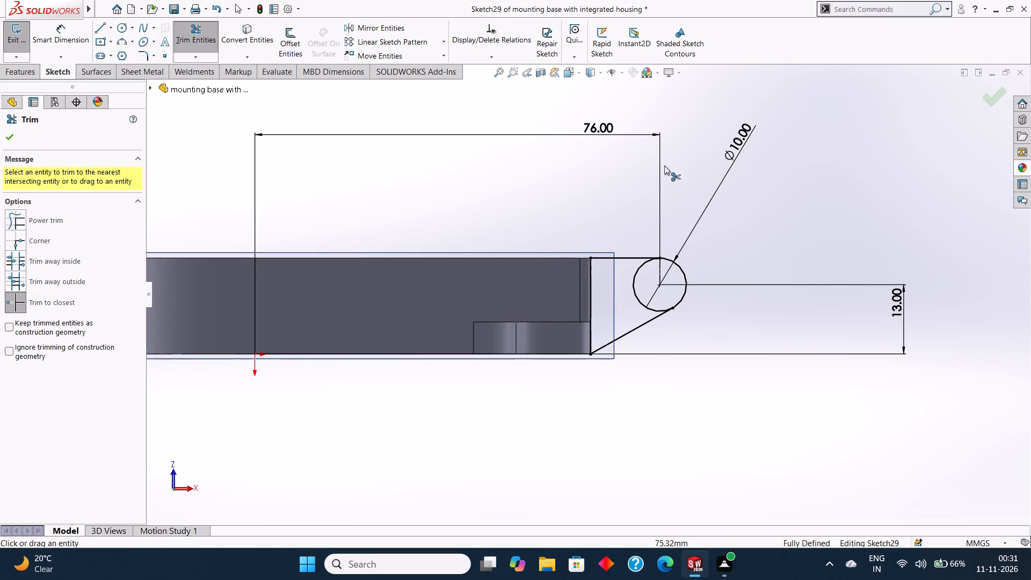
click(638, 267)
key(Escape)
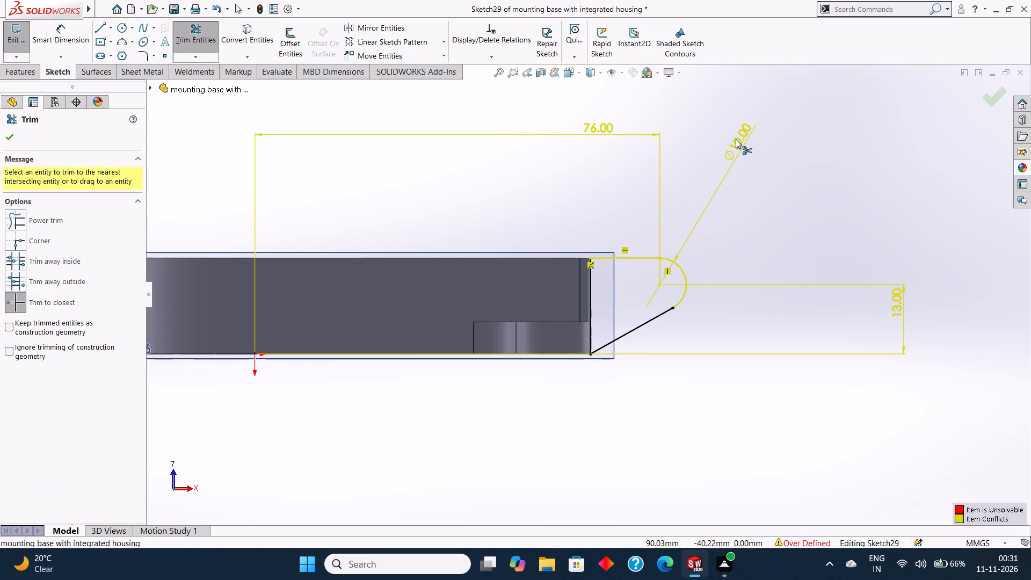
Delete the 10 mm diameter dimension from the lug's outer arc.
right_click(738, 139)
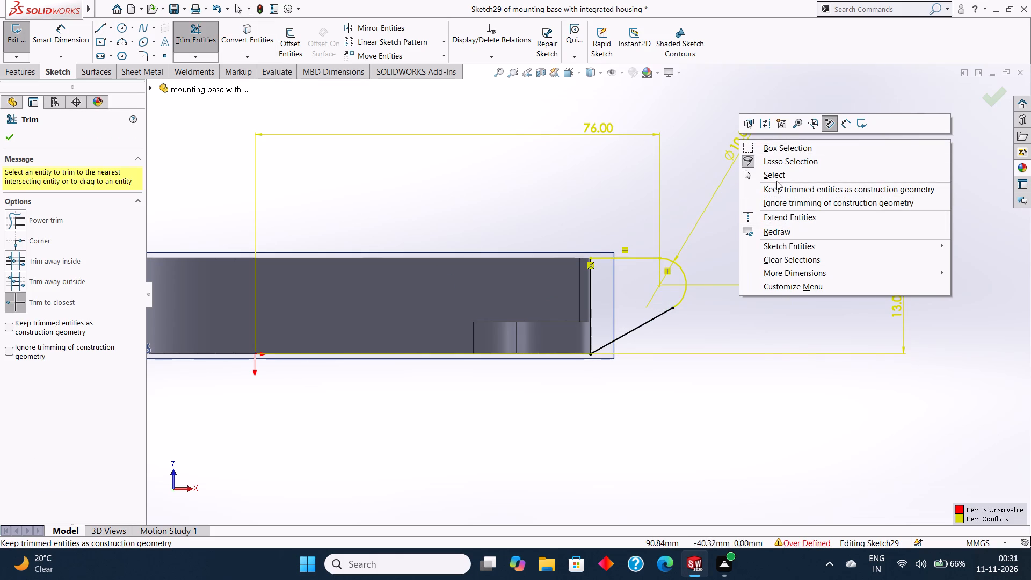
click(776, 177)
right_click(737, 141)
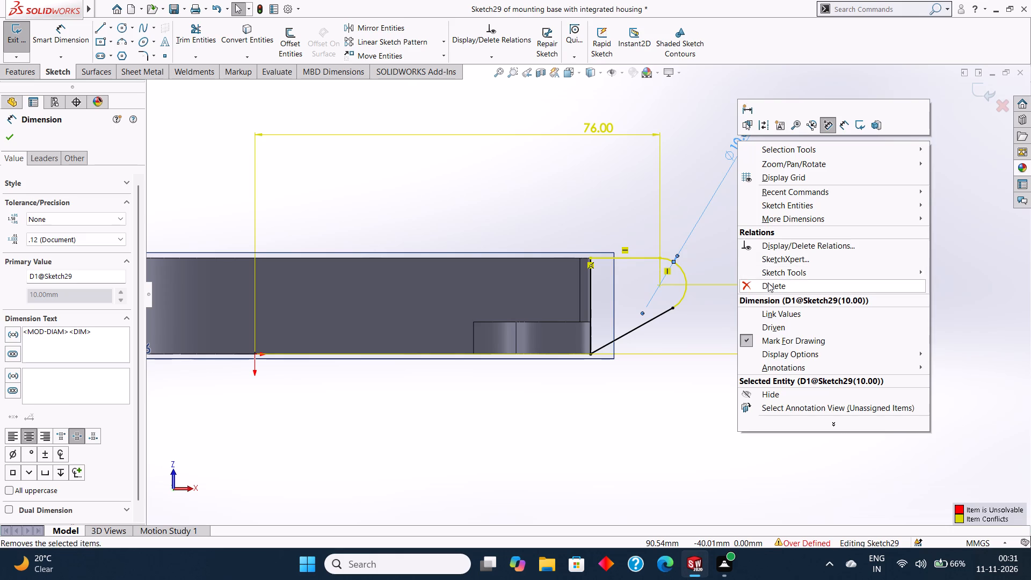
click(768, 282)
Draw a hole circle of 2.5 mm radius centred on the centre of the lug's rounded end.
scroll(755, 252, up, 2)
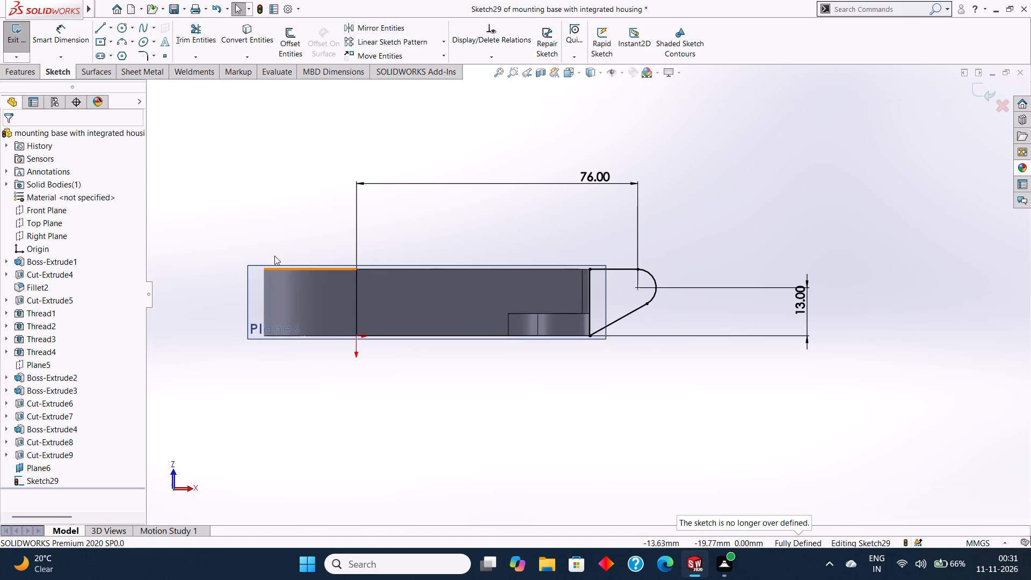
click(123, 26)
scroll(645, 308, down, 2)
scroll(560, 310, down, 1)
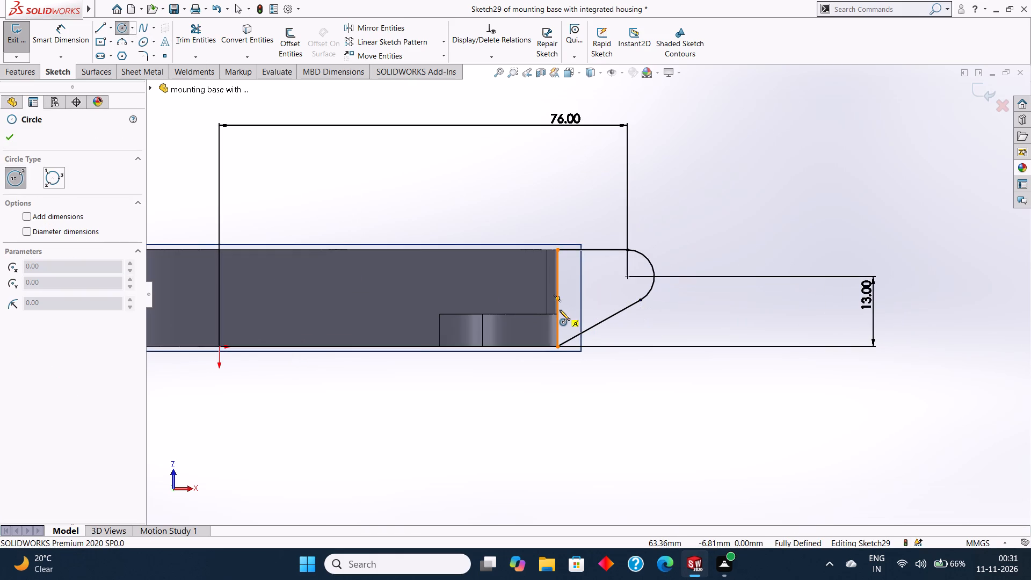
scroll(571, 300, down, 3)
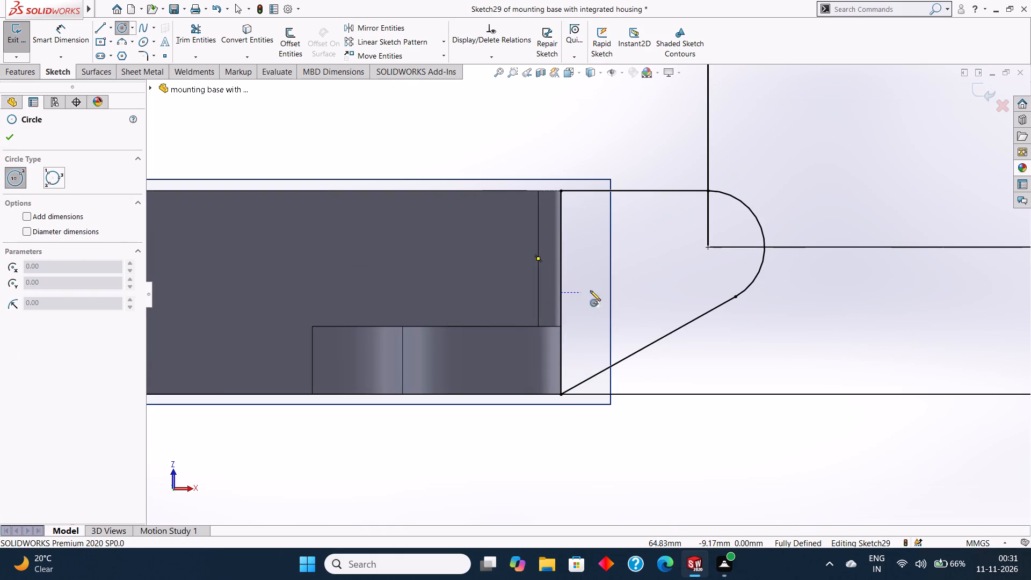
drag(708, 248, 714, 271)
key(BackSpace)
text(2.5)
key(Return)
key(grave)
key(Escape)
key(Escape)
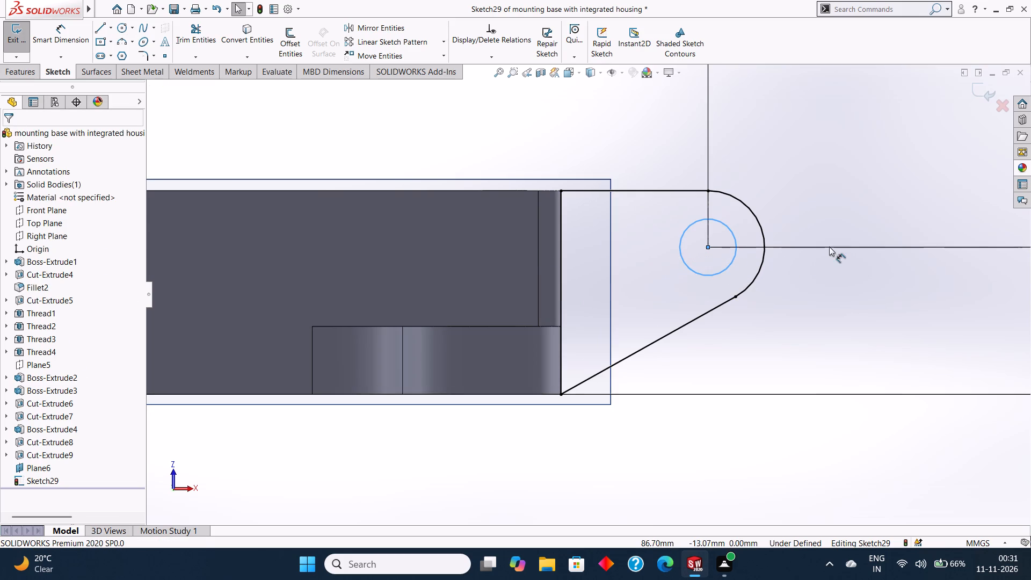
Dimension the diameter of the hole circle in the lug.
scroll(841, 253, up, 2)
click(61, 27)
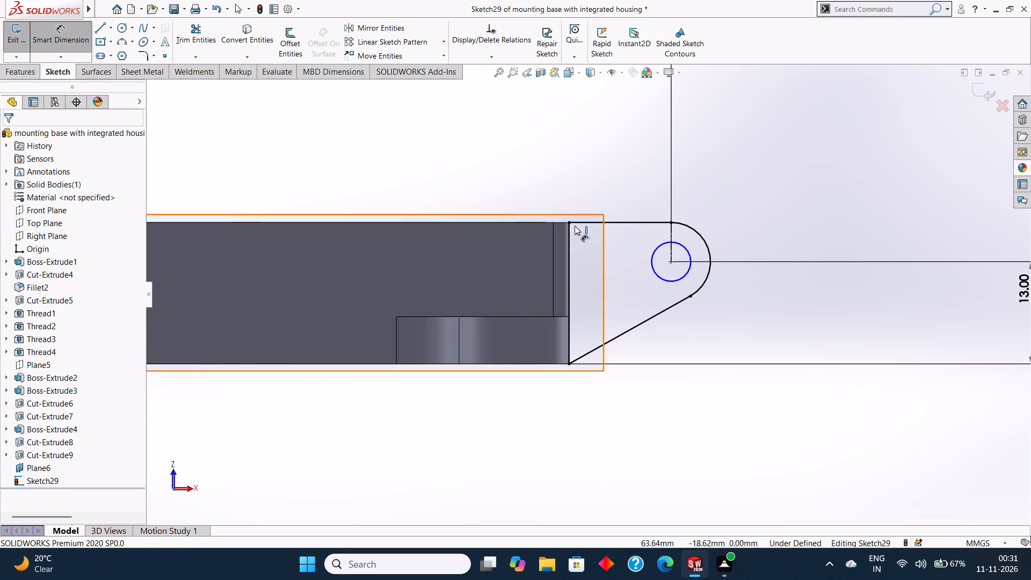
click(657, 244)
click(716, 166)
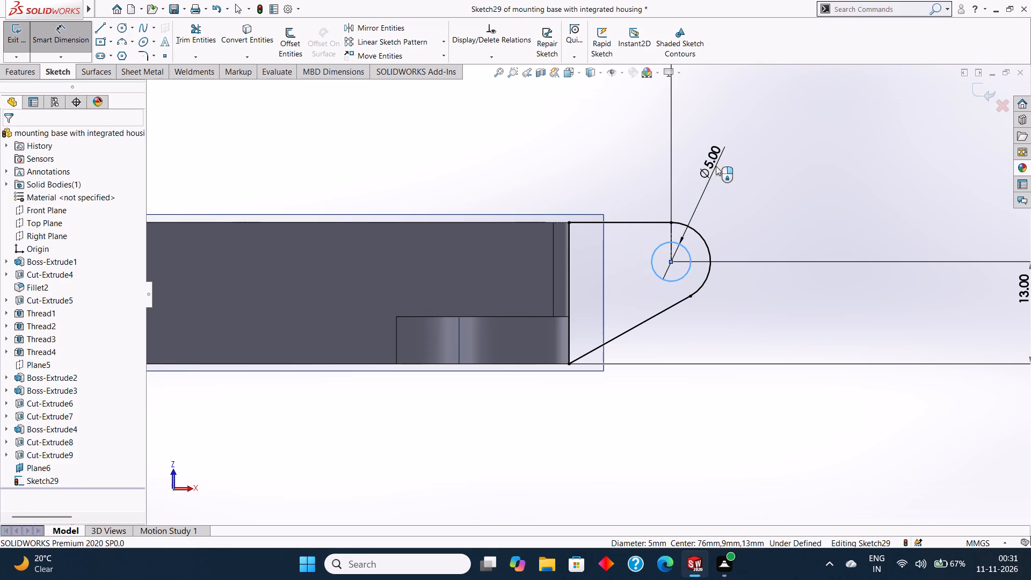
click(673, 148)
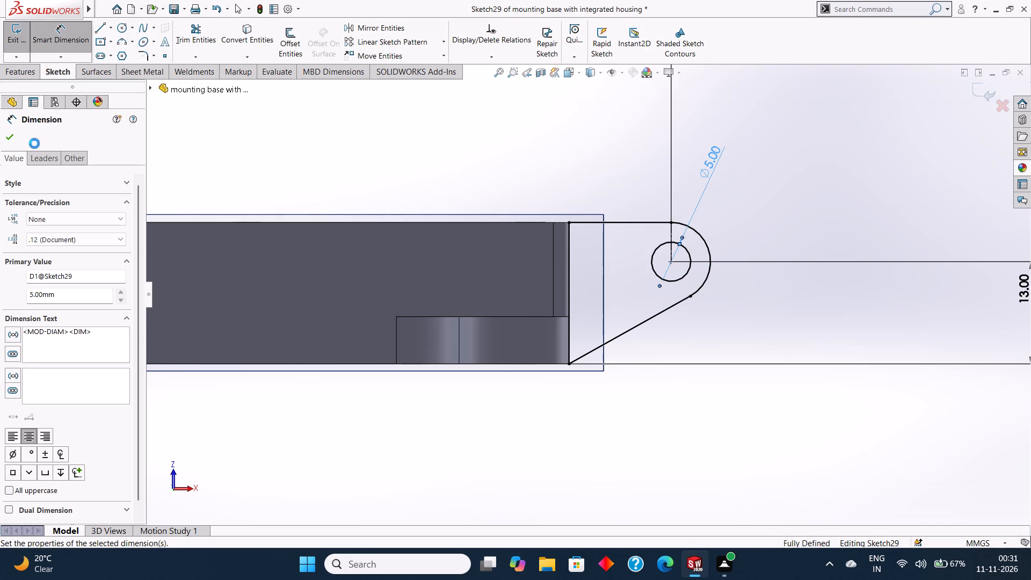
click(13, 138)
Extrude the lug profile 3 mm as a mid-plane boss merged with the housing.
scroll(561, 219, up, 3)
middle_drag(768, 191, 771, 305)
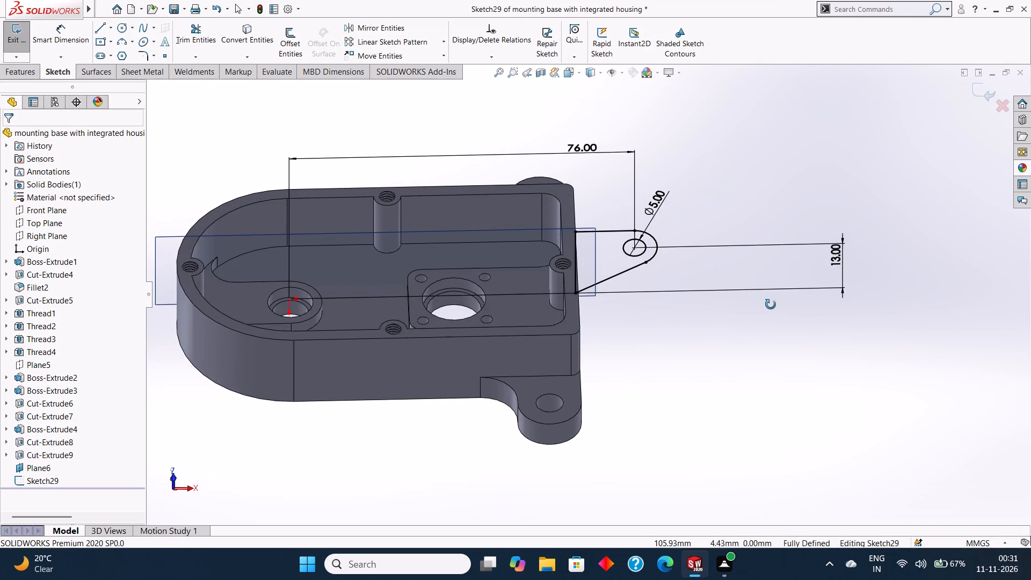
middle_drag(771, 305, 770, 306)
middle_drag(768, 306, 740, 306)
middle_drag(742, 306, 744, 308)
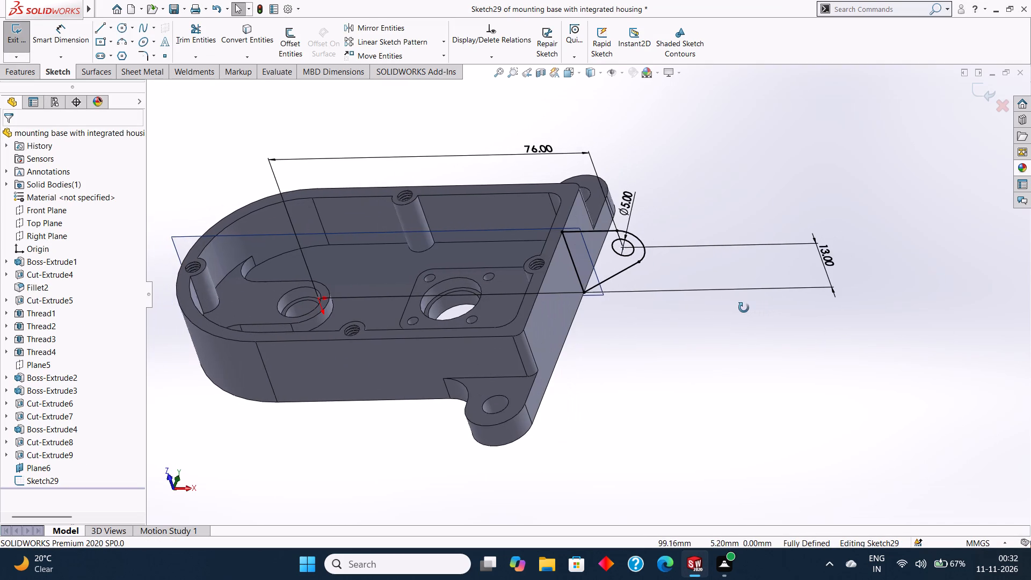
middle_drag(744, 308, 745, 311)
middle_drag(744, 313, 743, 308)
scroll(743, 308, up, 1)
middle_click(743, 308)
middle_drag(652, 294, 653, 295)
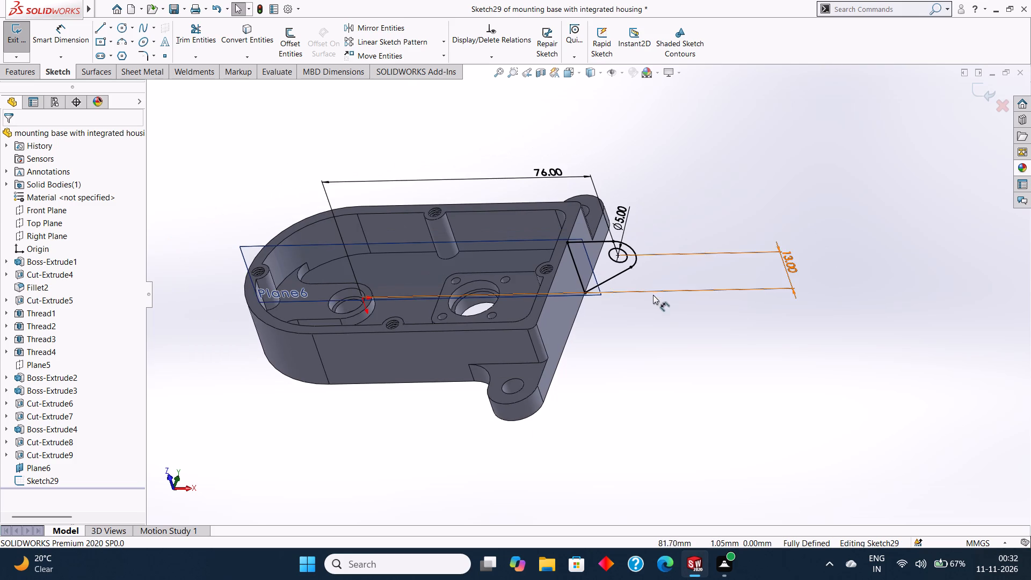
middle_drag(653, 295, 662, 308)
click(19, 69)
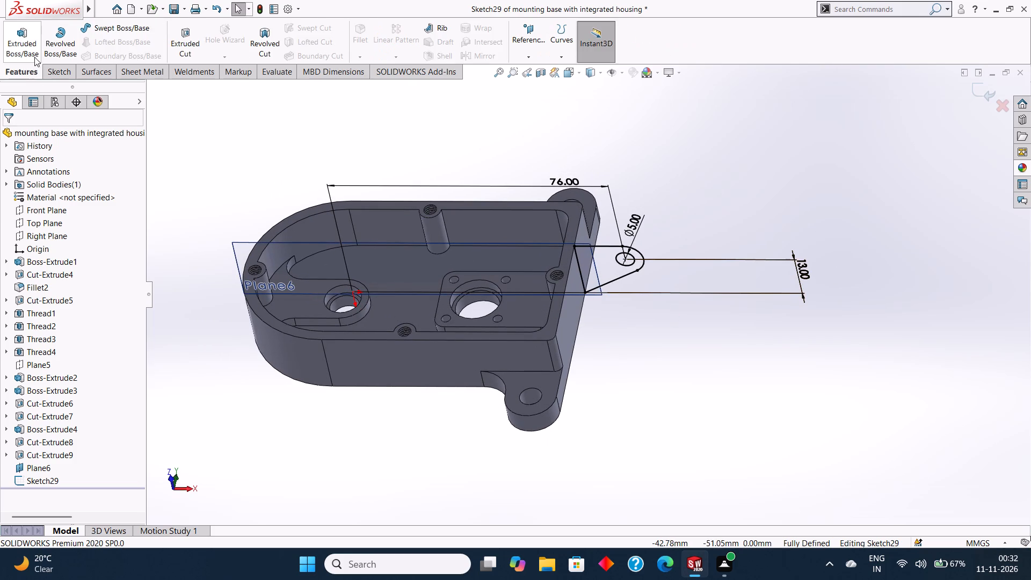
click(22, 38)
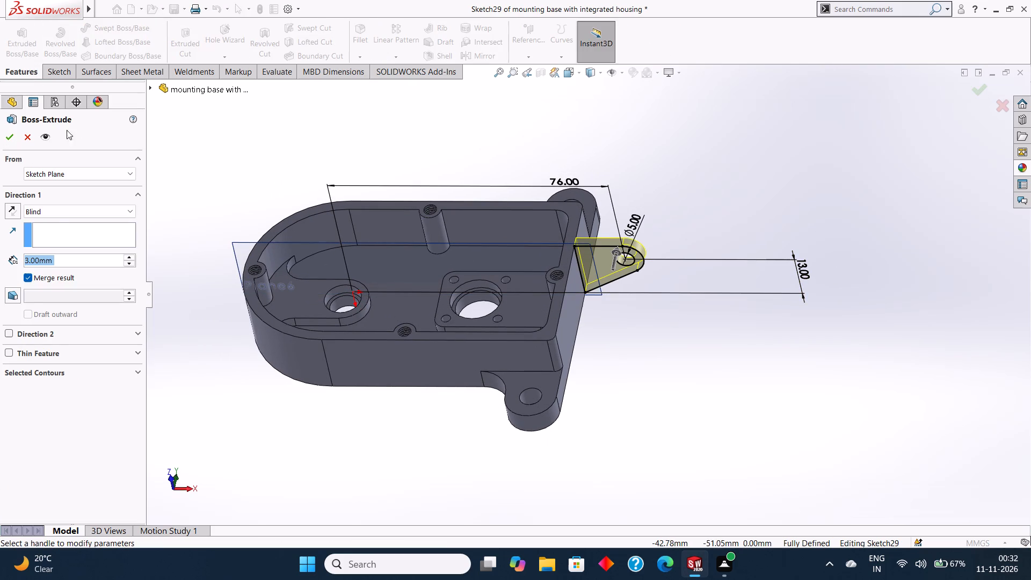
click(50, 210)
click(47, 275)
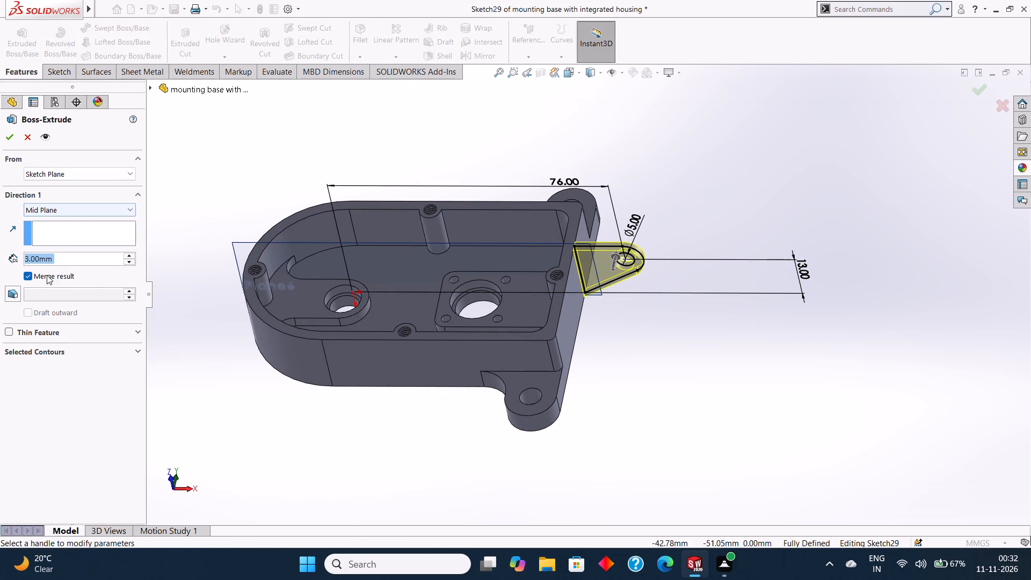
click(4, 136)
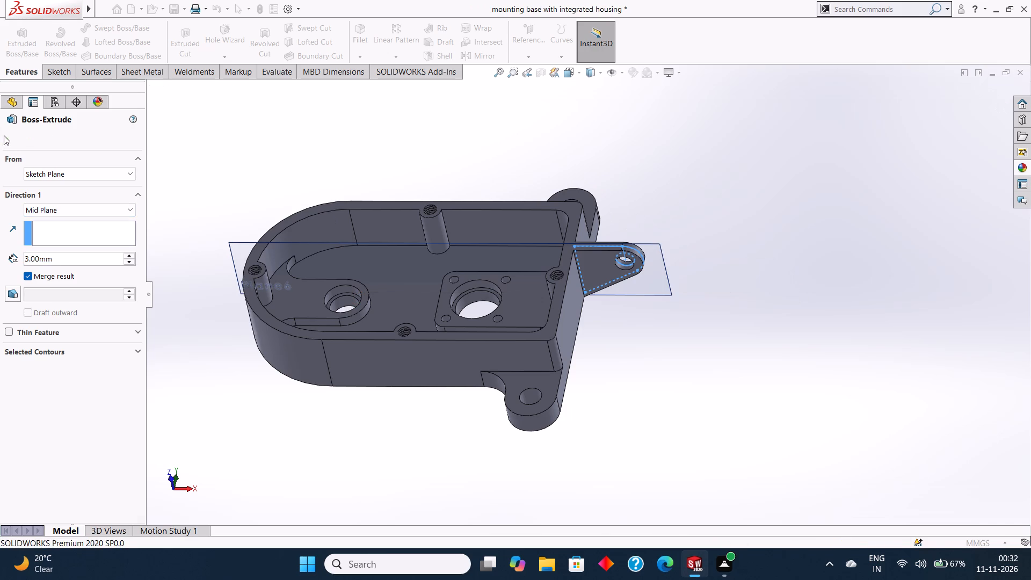
click(747, 345)
Hide the reference plane running through the middle of the new lug.
middle_drag(746, 331, 762, 313)
scroll(758, 316, up, 2)
middle_click(759, 312)
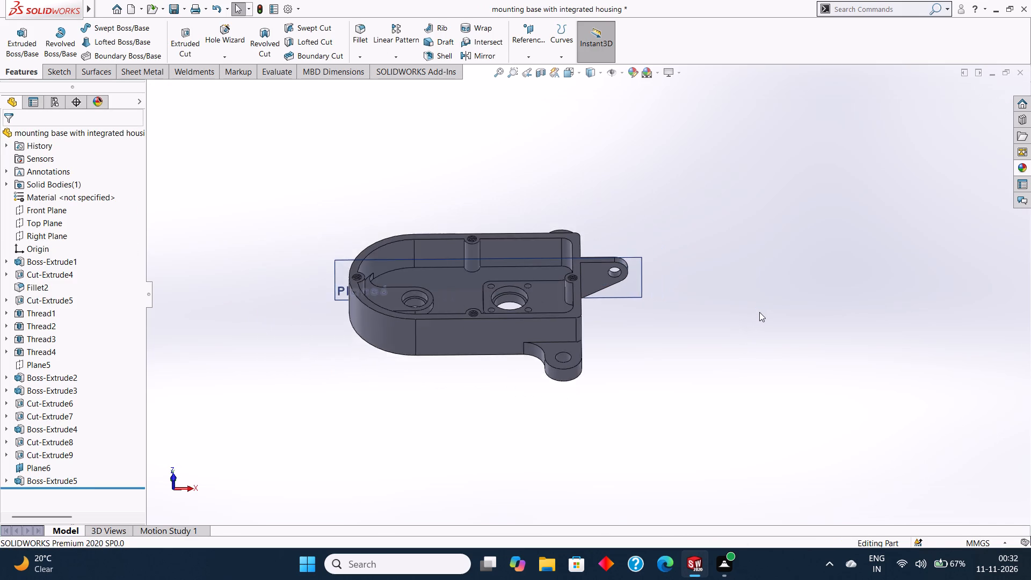
scroll(759, 312, up, 1)
middle_drag(759, 312, 760, 335)
scroll(749, 336, up, 2)
middle_drag(739, 318, 717, 367)
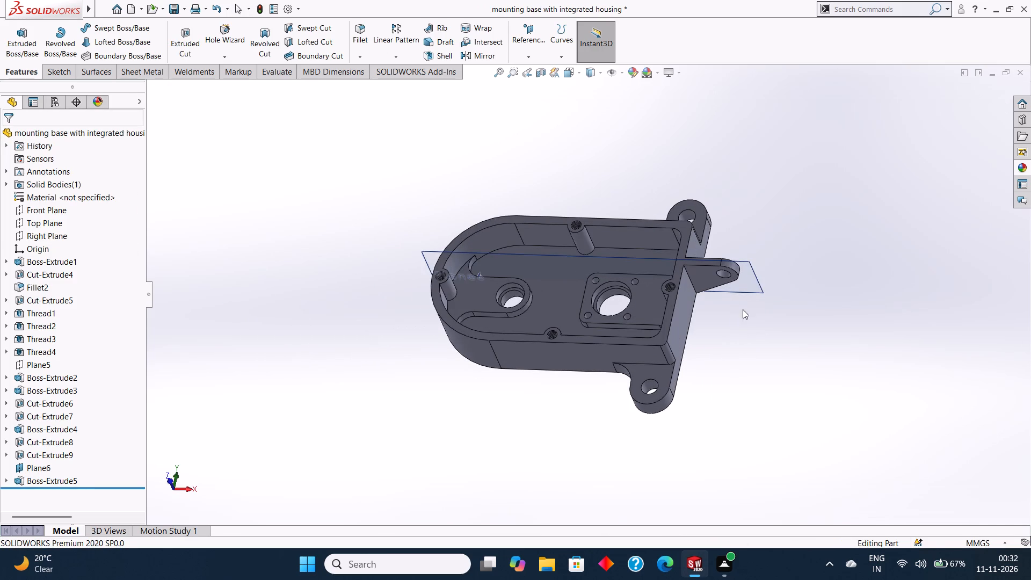
middle_drag(747, 302, 757, 312)
middle_drag(755, 303, 757, 315)
scroll(745, 273, down, 4)
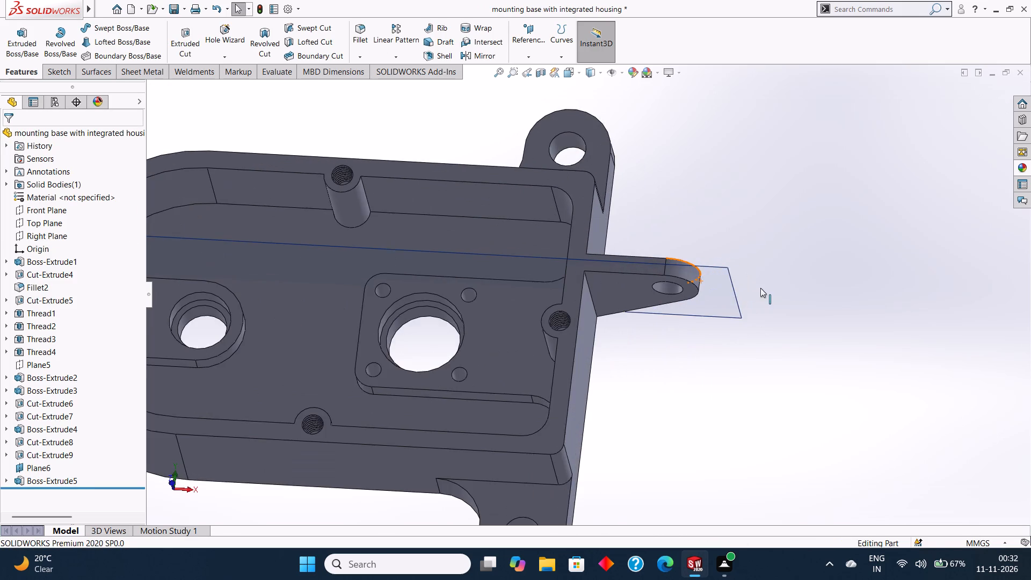
middle_drag(762, 287, 762, 190)
right_click(724, 256)
click(765, 241)
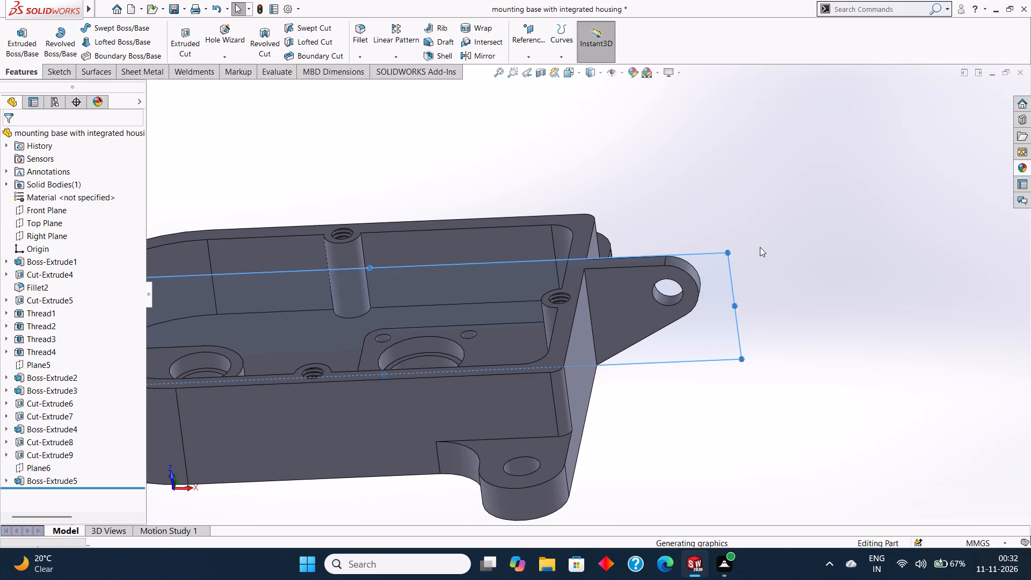
Create a reference plane offset 0 mm from the Top Plane.
scroll(758, 258, up, 3)
middle_drag(760, 259, 763, 292)
scroll(763, 298, up, 2)
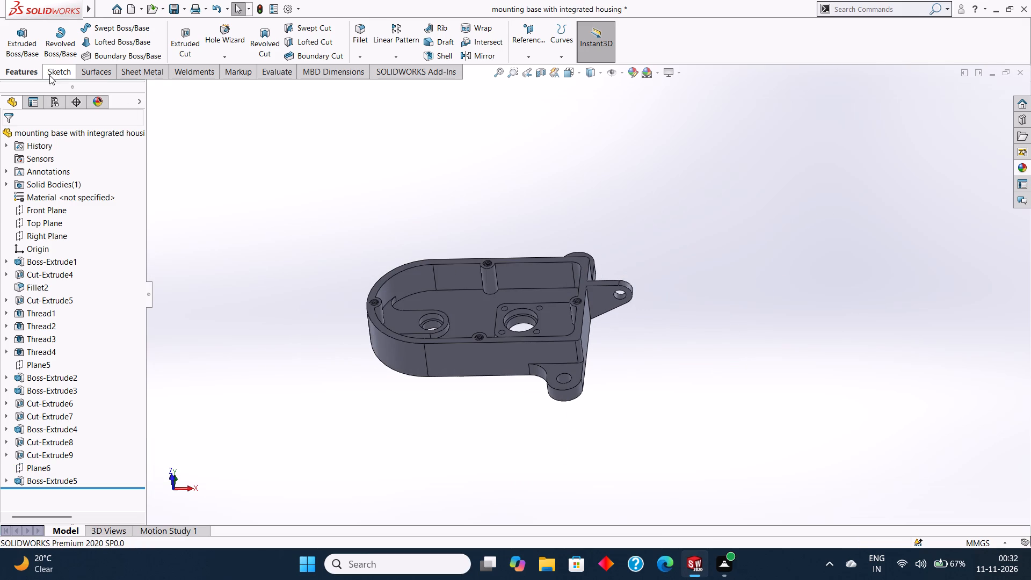
click(47, 71)
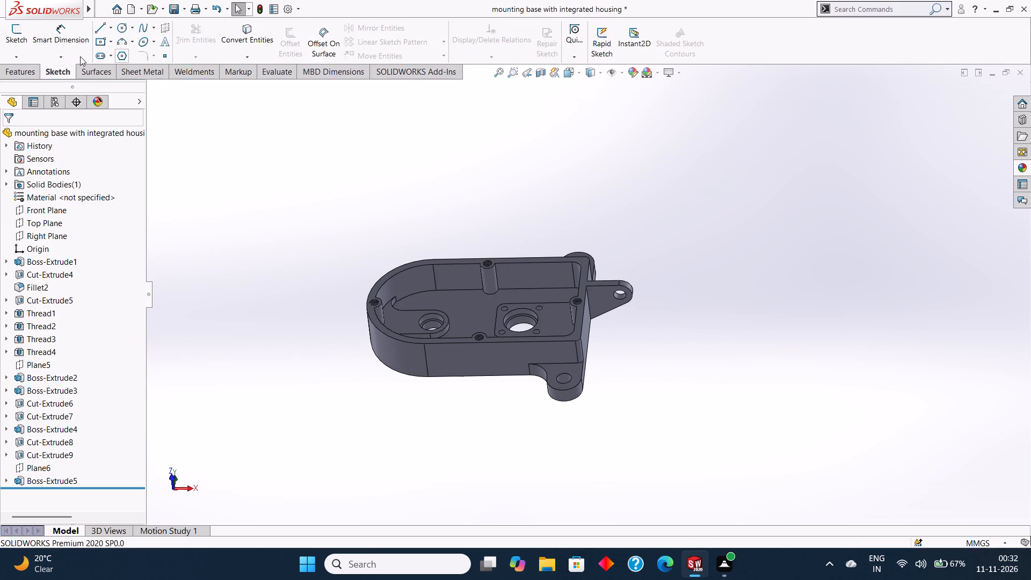
click(18, 70)
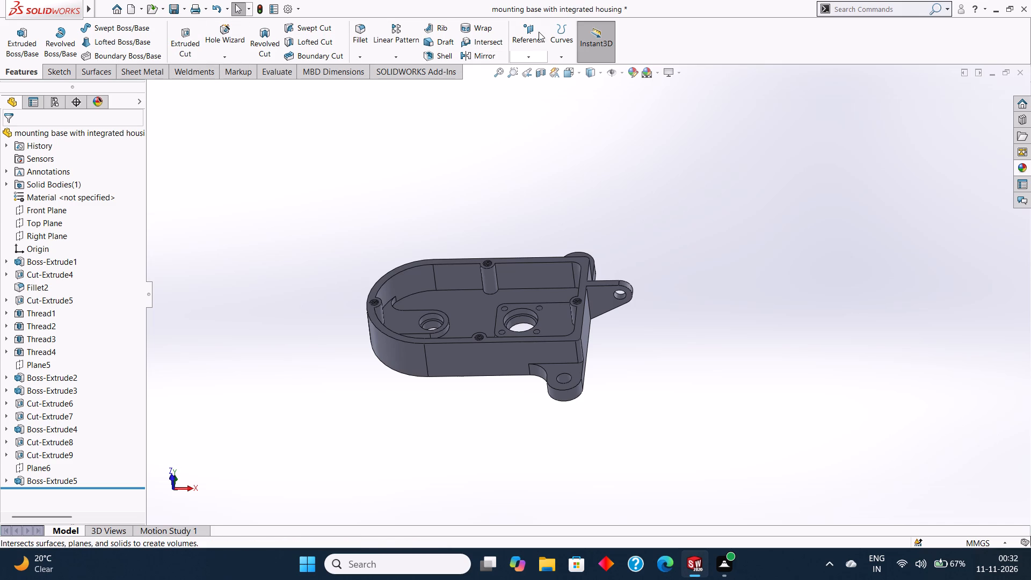
click(521, 56)
click(531, 69)
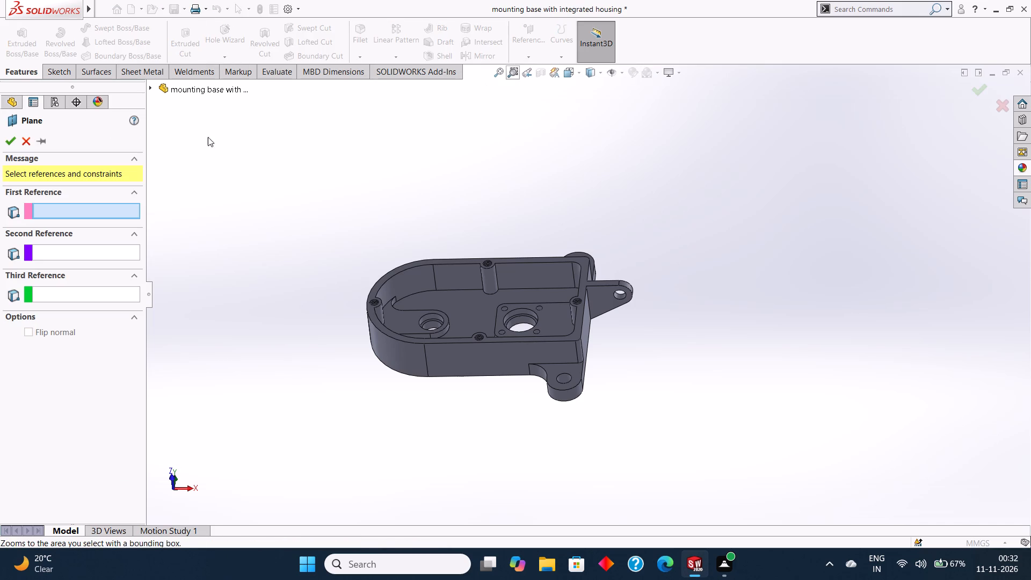
click(151, 89)
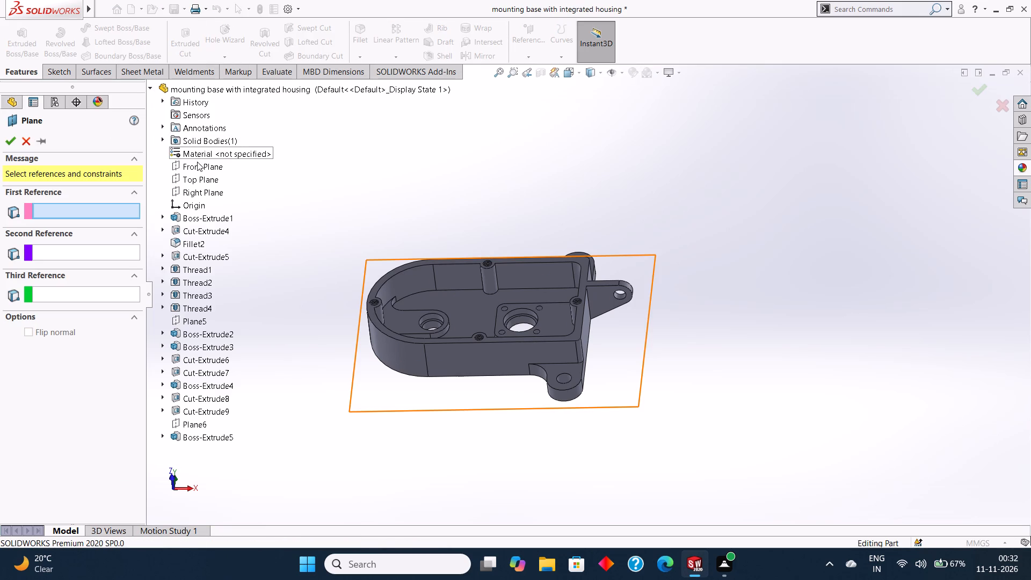
click(197, 176)
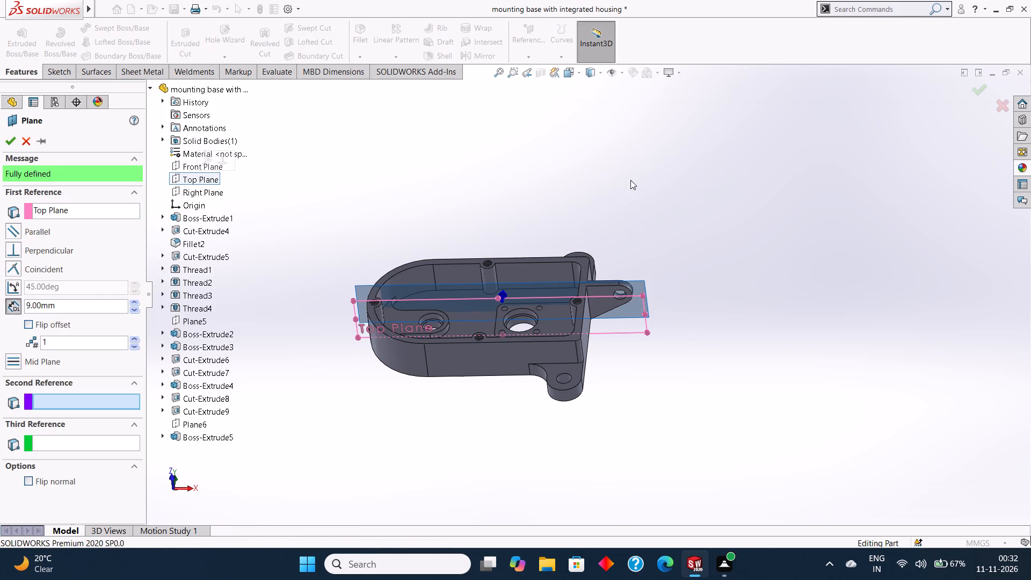
click(67, 304)
drag(89, 303, 10, 294)
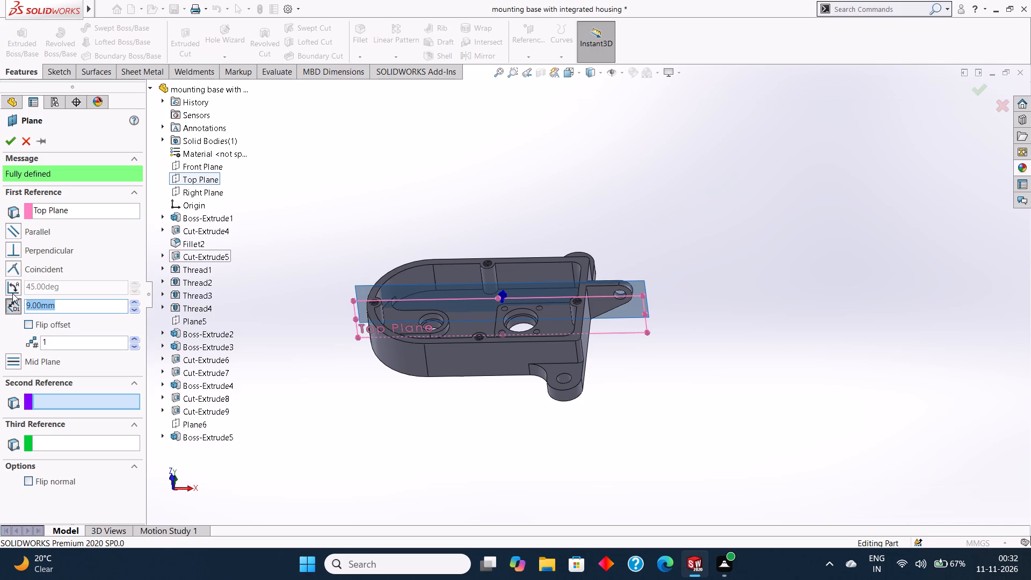
key(BackSpace)
key(0)
key(Return)
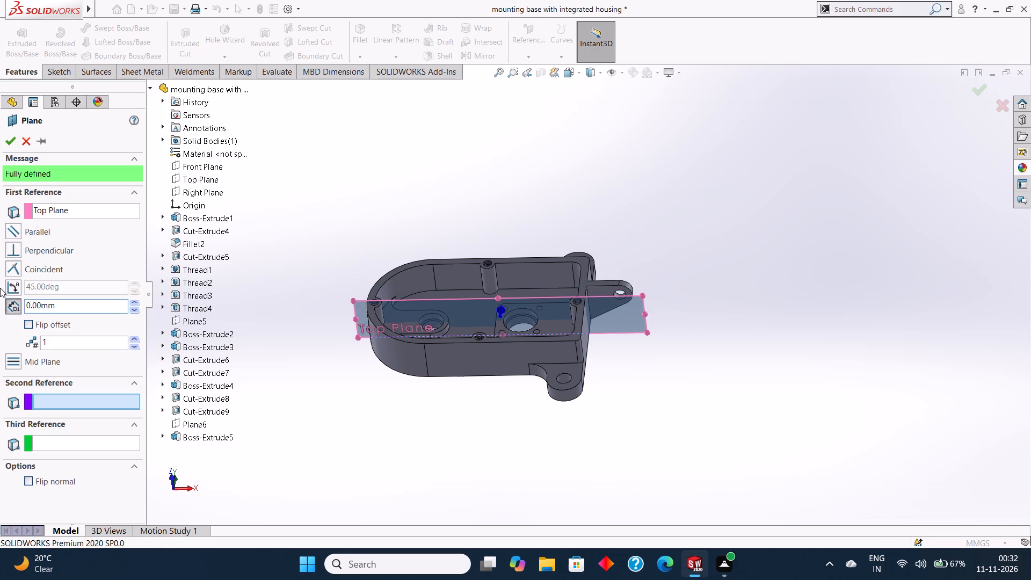
click(10, 138)
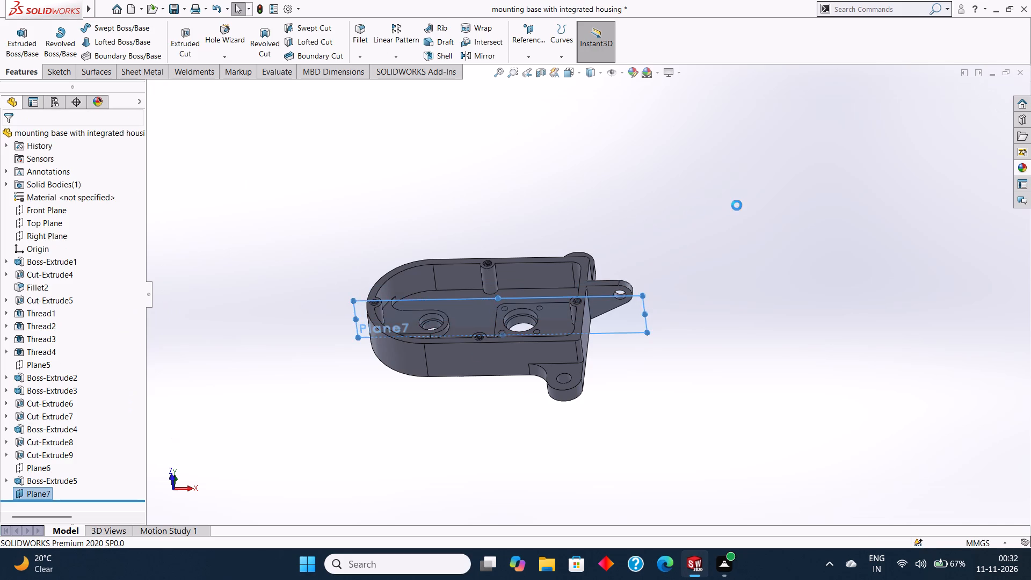
click(737, 205)
Mirror the end lug extrusion about the new 0 mm offset plane to make a second lug.
middle_drag(743, 208, 746, 228)
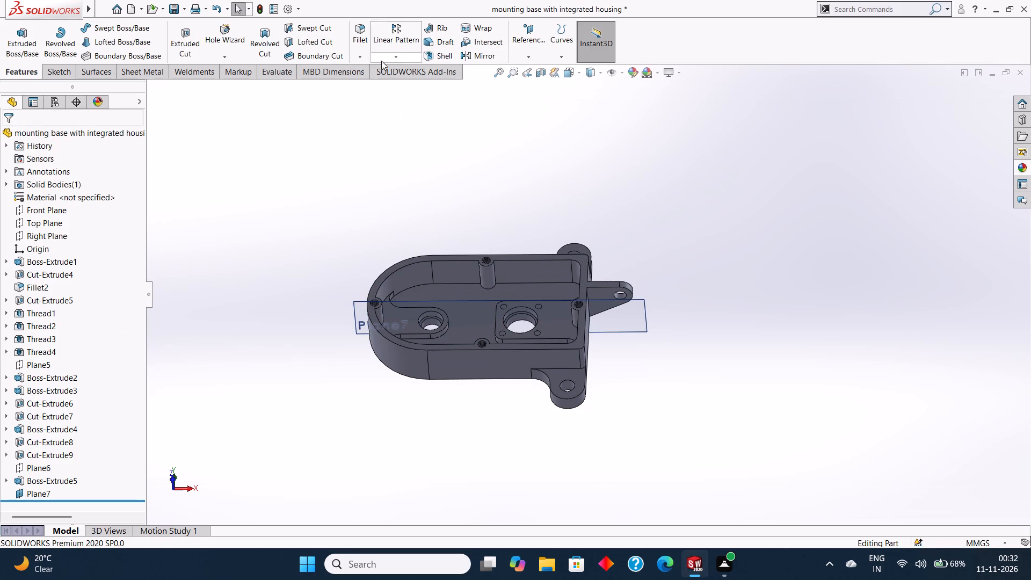
click(394, 59)
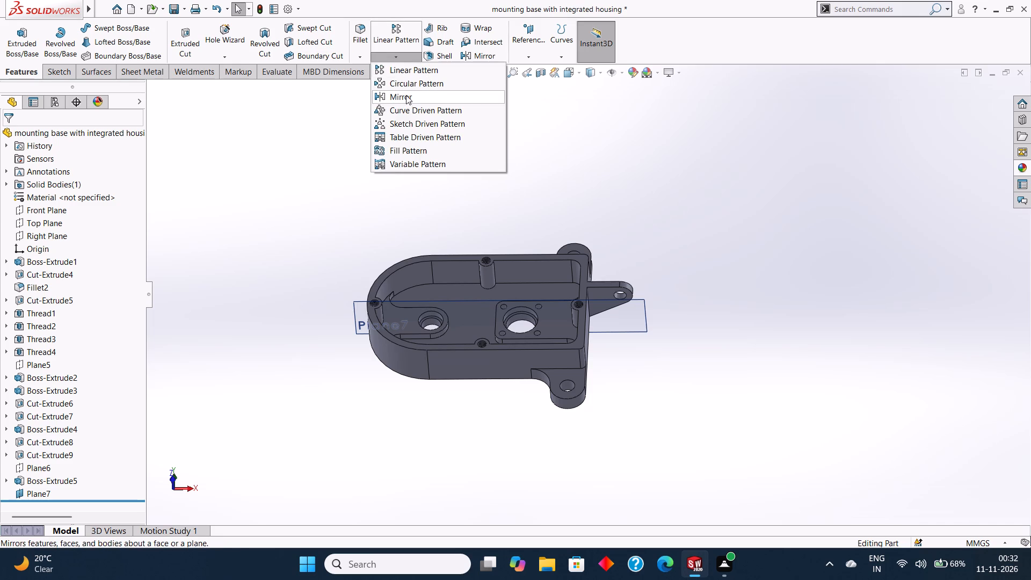
click(407, 97)
click(73, 175)
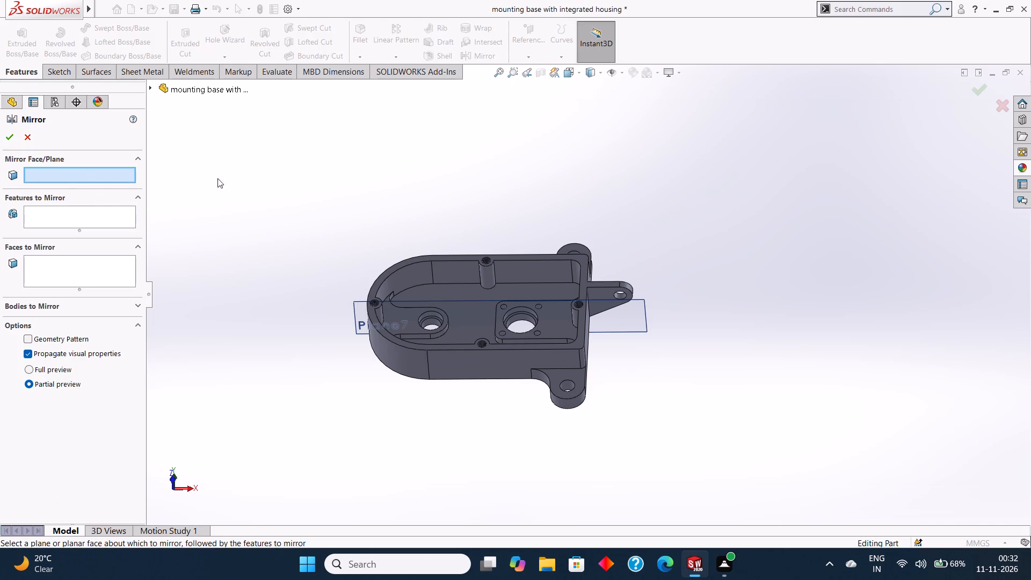
middle_drag(721, 258, 720, 212)
scroll(720, 213, up, 1)
click(629, 319)
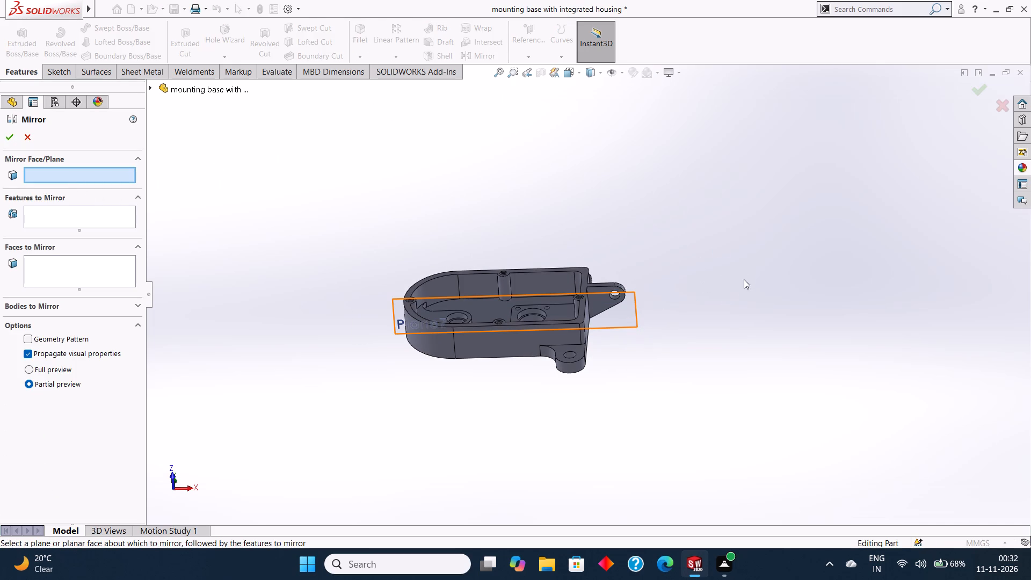
middle_drag(745, 274, 749, 312)
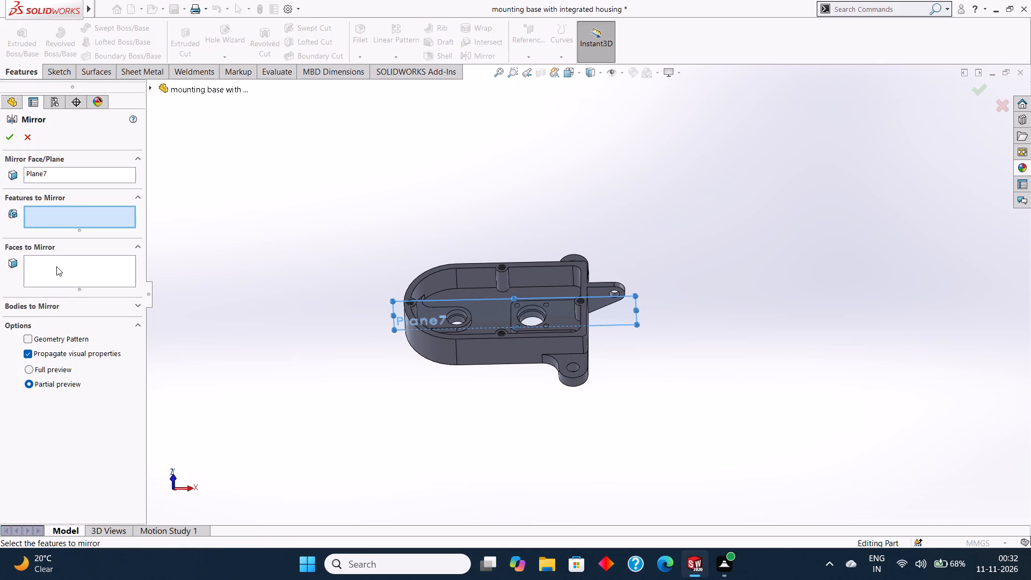
click(56, 266)
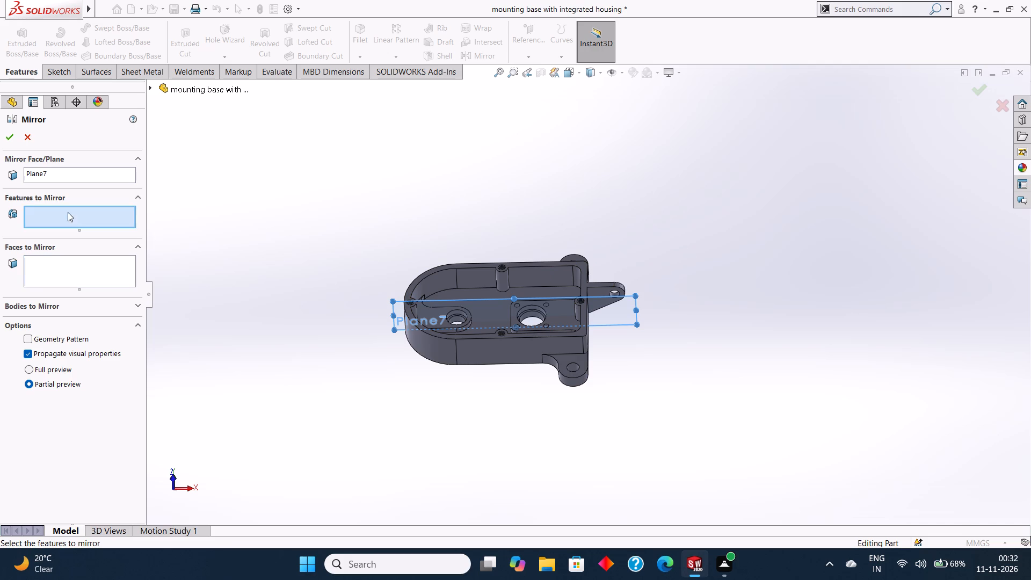
click(68, 212)
middle_drag(688, 235, 691, 252)
middle_click(692, 253)
scroll(637, 277, down, 6)
click(514, 317)
scroll(814, 281, up, 3)
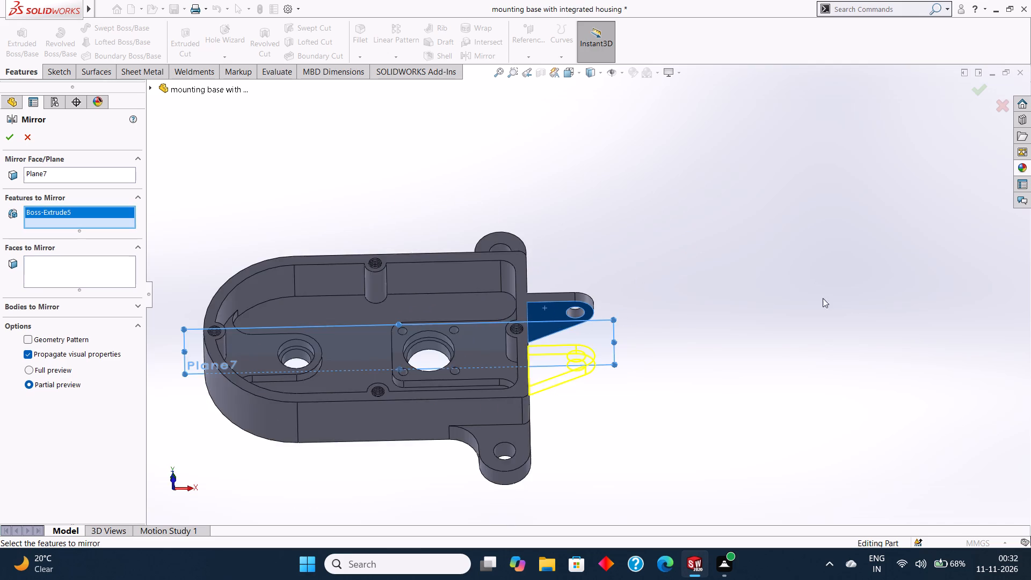
middle_drag(831, 302, 819, 245)
middle_drag(816, 255, 839, 215)
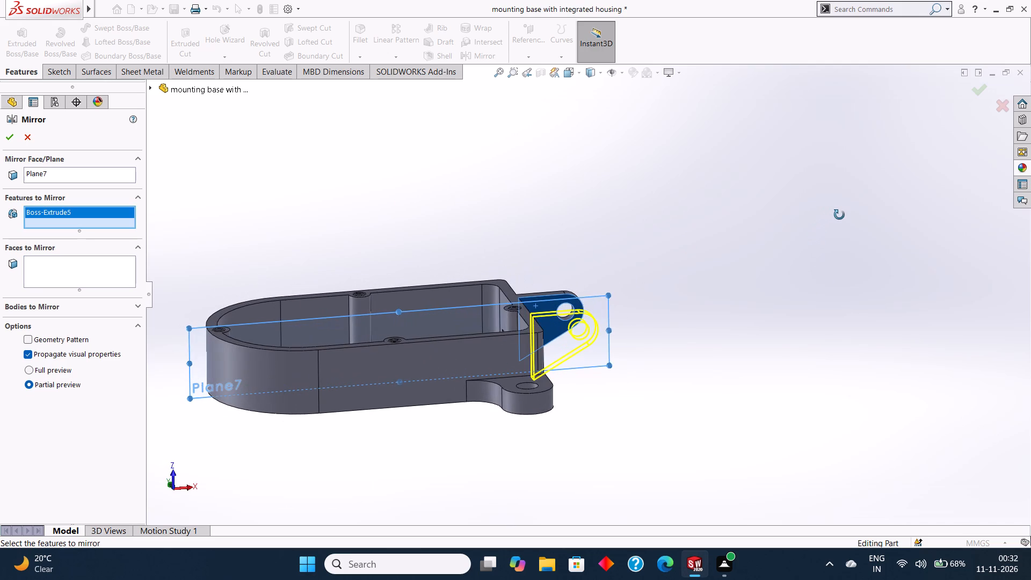
middle_drag(839, 215, 827, 223)
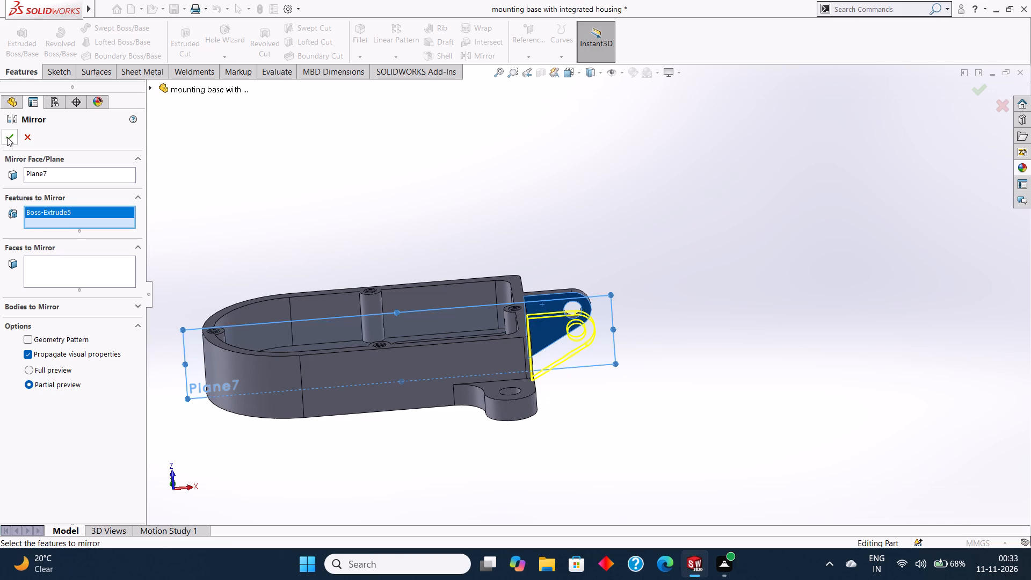
click(9, 137)
scroll(841, 224, up, 2)
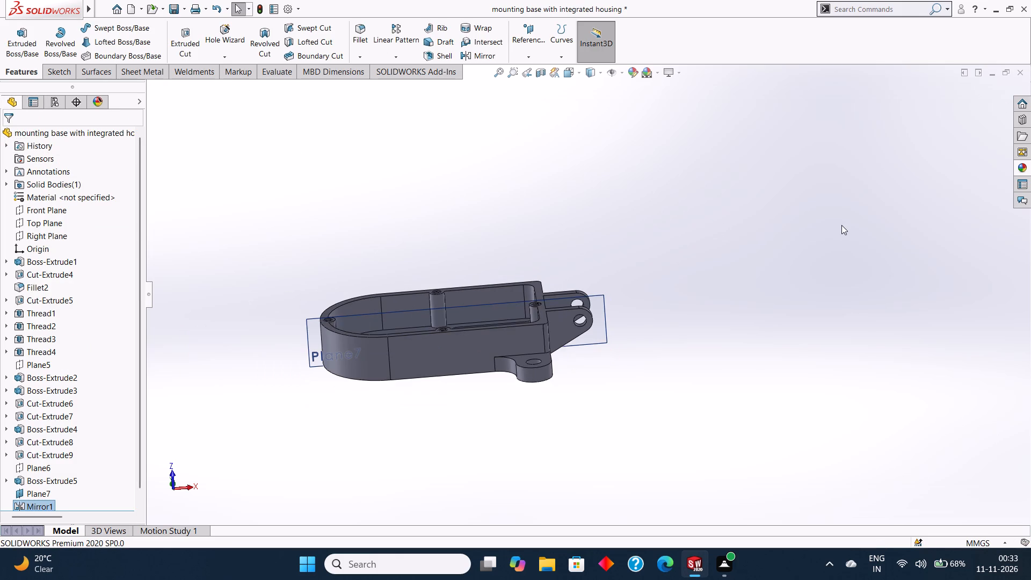
click(830, 235)
Examine the pair of end lugs and the housing from several angles.
scroll(829, 235, up, 3)
middle_drag(829, 234, 828, 272)
middle_drag(798, 265, 793, 298)
scroll(798, 270, down, 1)
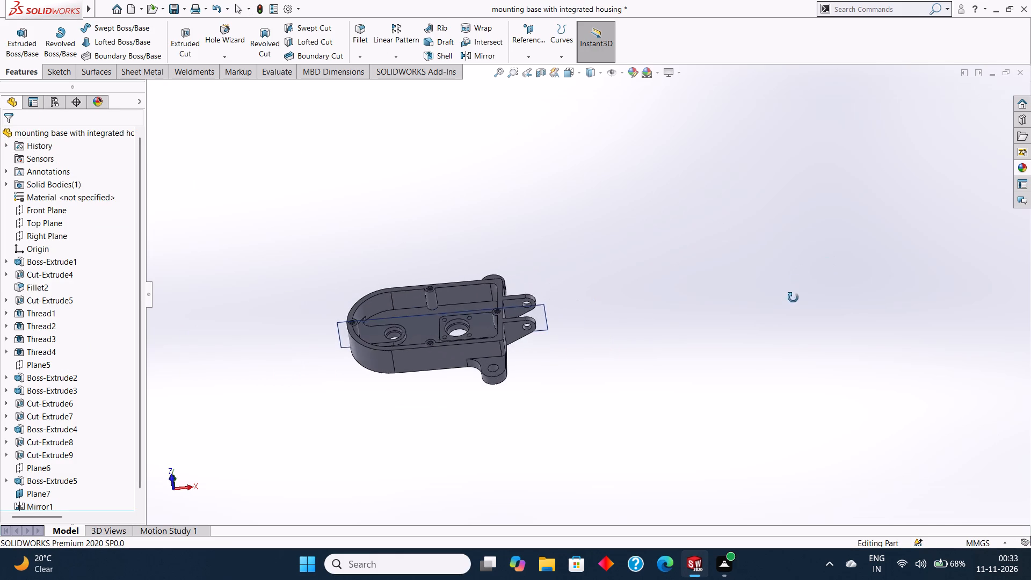
middle_drag(793, 298, 787, 302)
middle_drag(636, 279, 637, 339)
scroll(511, 305, down, 3)
middle_drag(647, 264, 649, 285)
scroll(647, 263, down, 1)
middle_drag(660, 273, 661, 301)
middle_drag(659, 292, 660, 313)
middle_drag(656, 301, 656, 313)
middle_drag(656, 313, 656, 323)
middle_drag(656, 323, 652, 309)
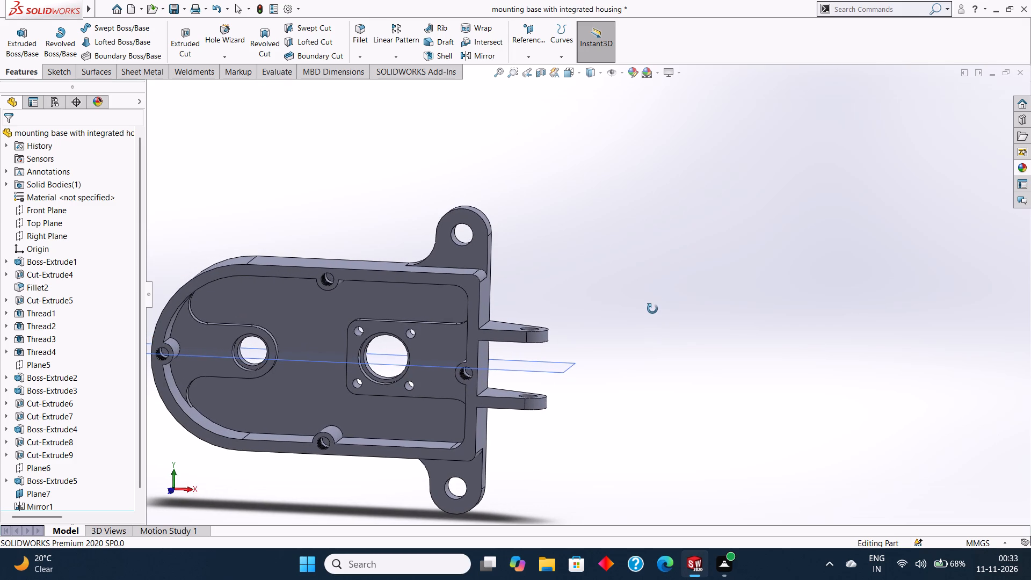
middle_drag(652, 309, 652, 308)
Hide the reference plane running midway between the two end lugs.
middle_drag(628, 327, 627, 241)
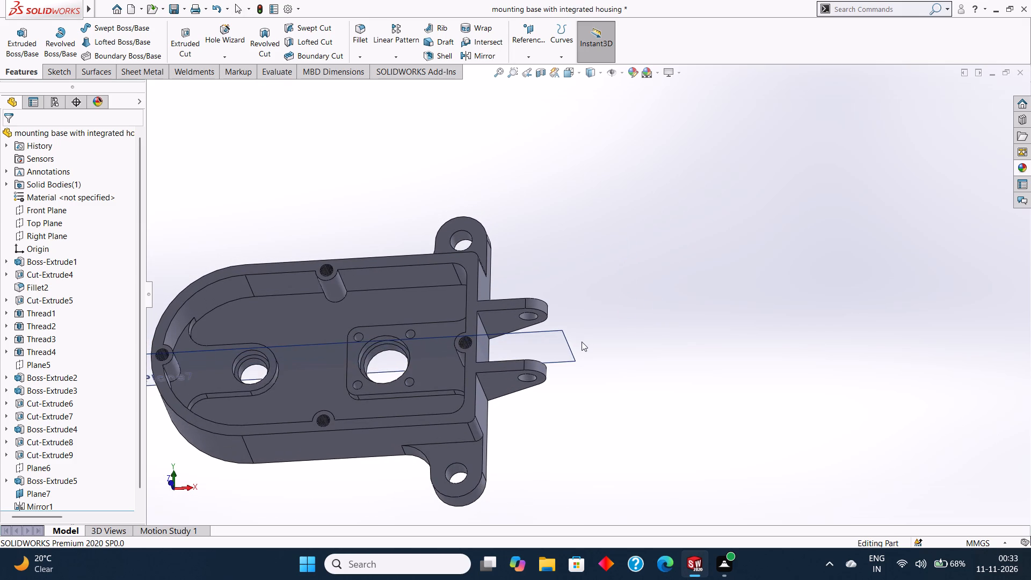
right_click(557, 341)
click(599, 324)
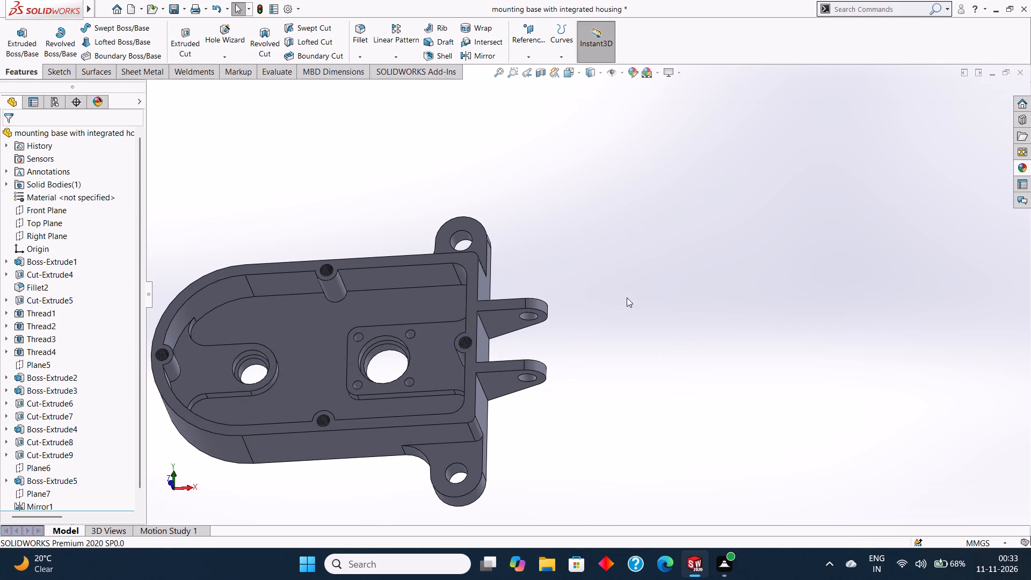
Start a symmetric 2.5 mm fillet on the original lug's outer root edge, where it meets the housing end wall.
middle_drag(627, 298, 635, 310)
middle_drag(635, 309, 646, 353)
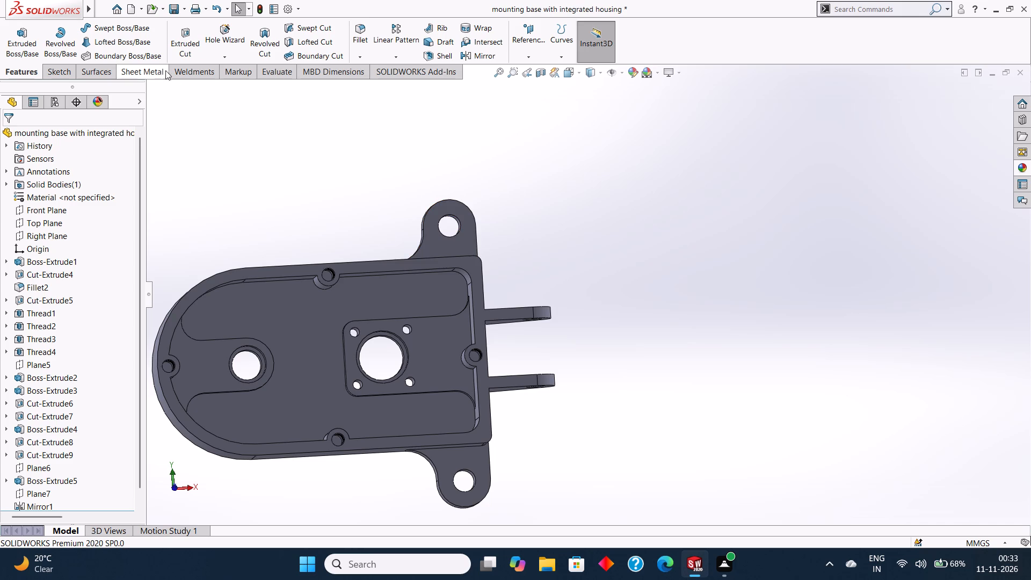
click(362, 55)
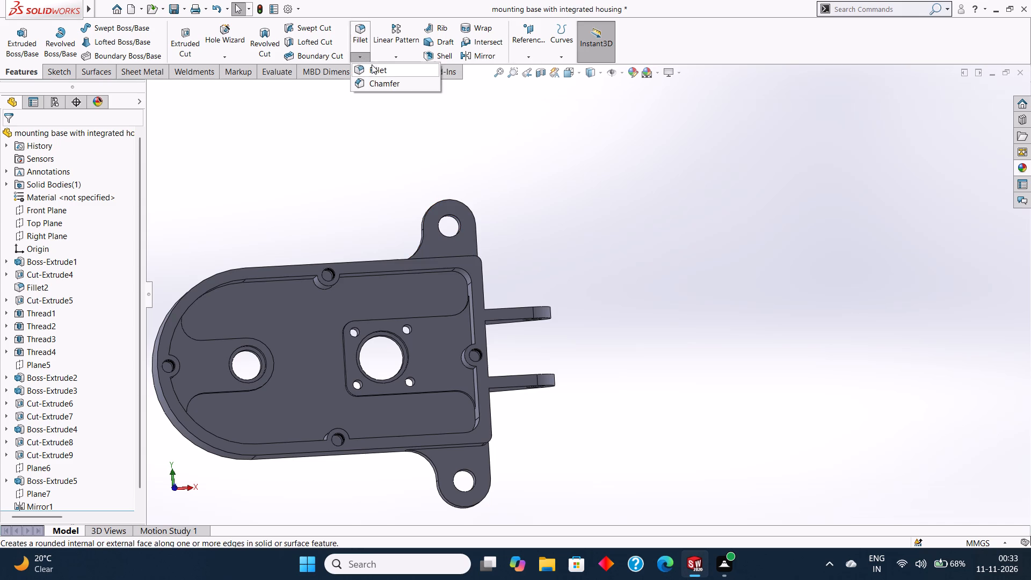
click(373, 66)
scroll(652, 213, up, 1)
middle_drag(652, 213, 652, 216)
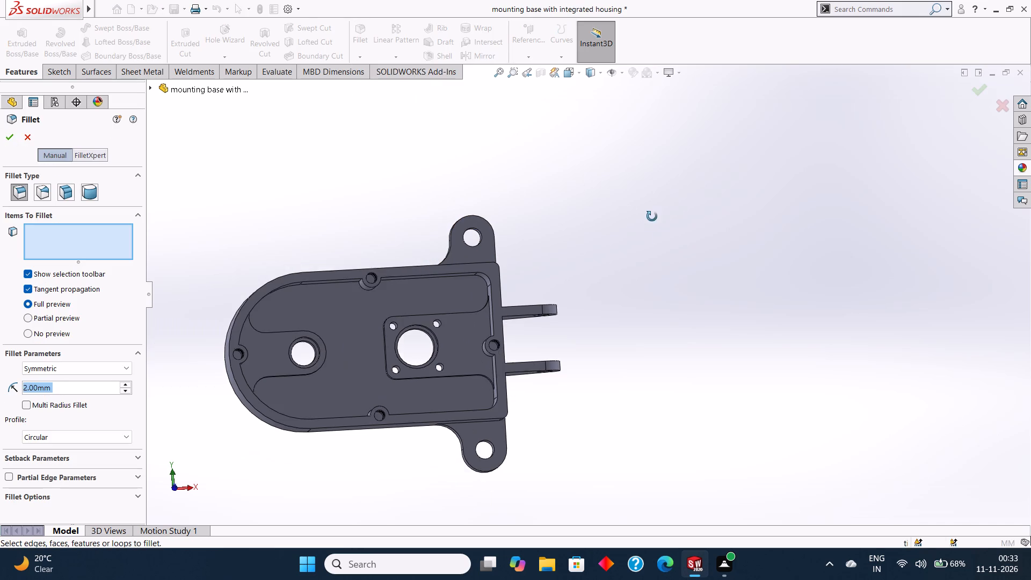
middle_drag(652, 216, 647, 242)
click(66, 386)
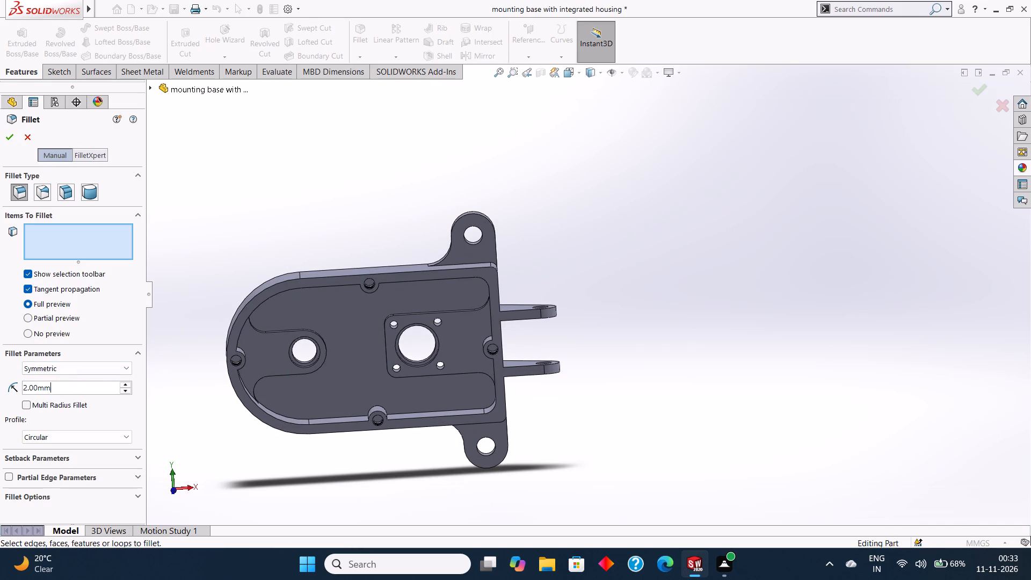
drag(83, 391, 4, 382)
text(2.5)
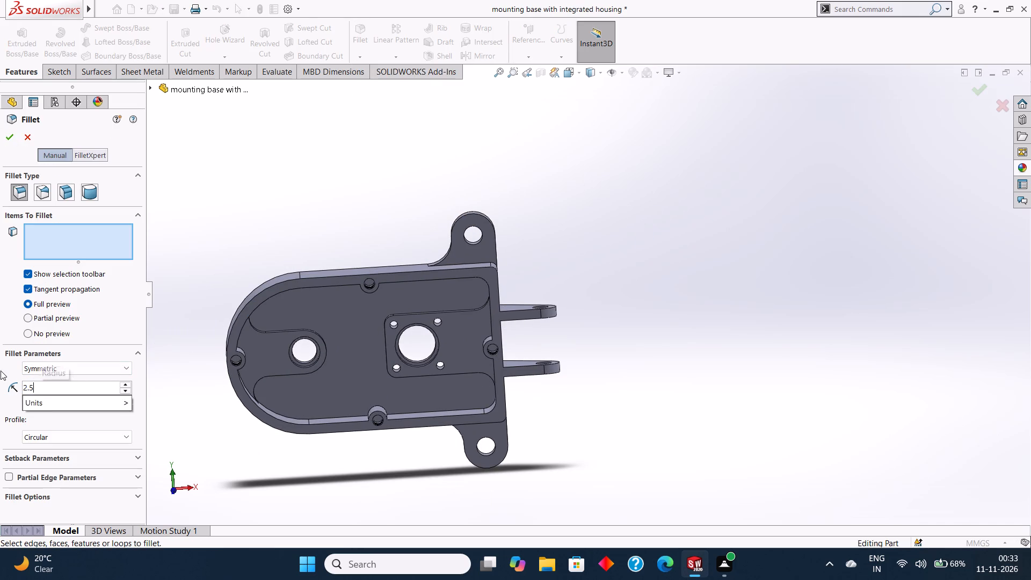
key(Return)
middle_drag(737, 299, 689, 304)
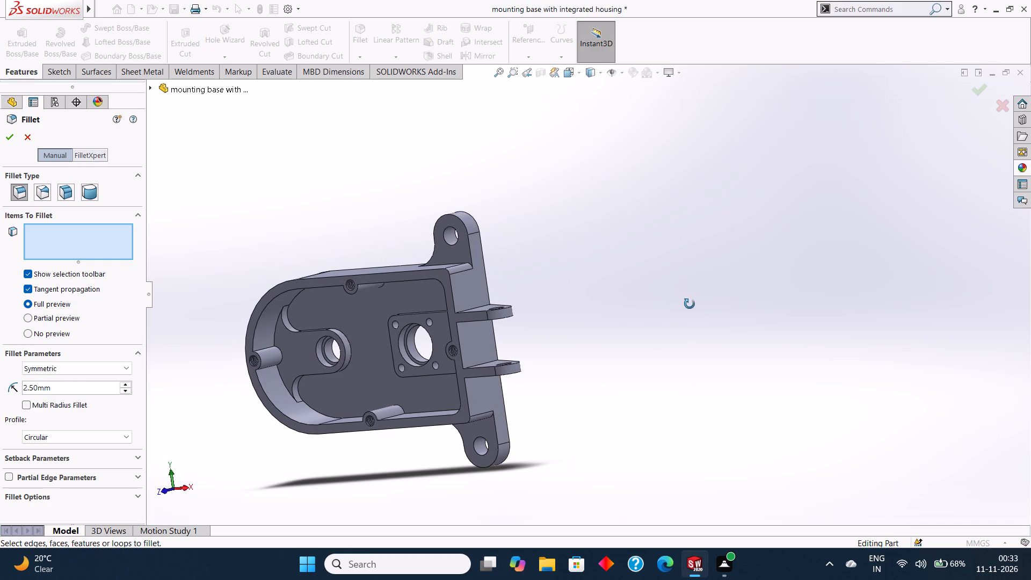
middle_drag(689, 304, 688, 304)
middle_drag(592, 259, 595, 287)
scroll(482, 312, down, 6)
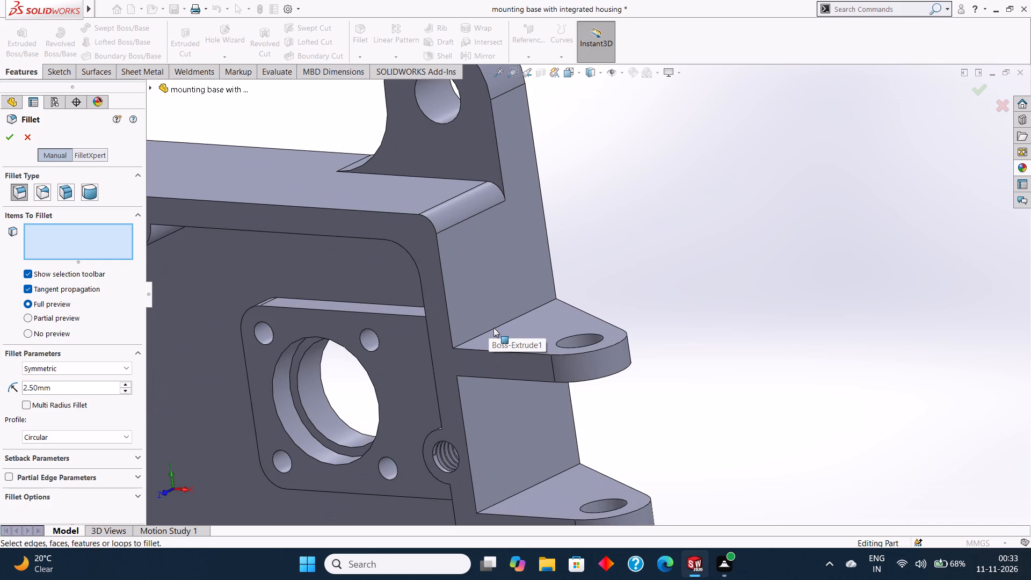
click(493, 329)
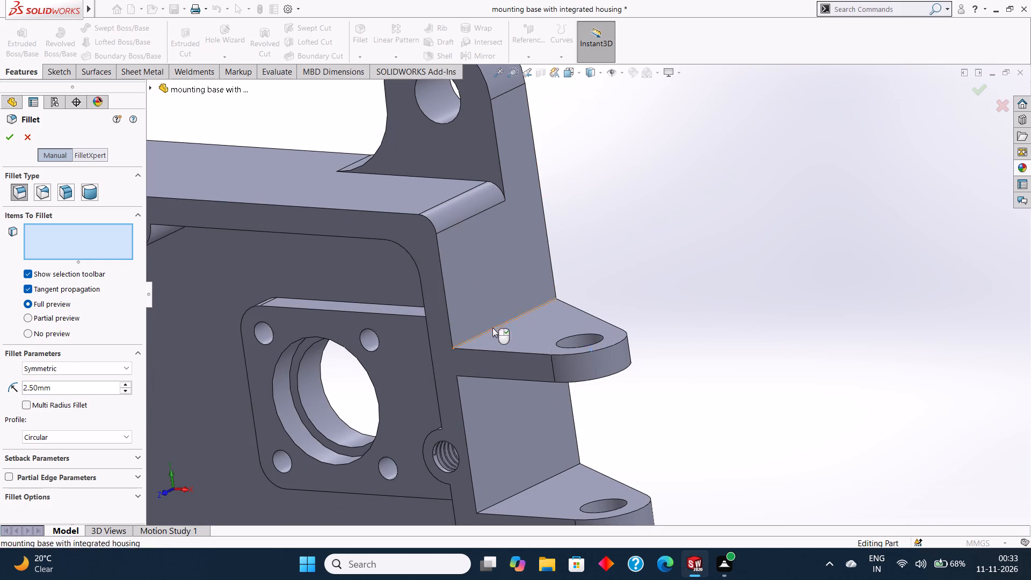
Add the original lug's opposite root edge, where it meets the housing end wall, to the symmetric 2.5 mm fillet.
middle_drag(779, 277, 804, 208)
middle_drag(801, 248, 795, 213)
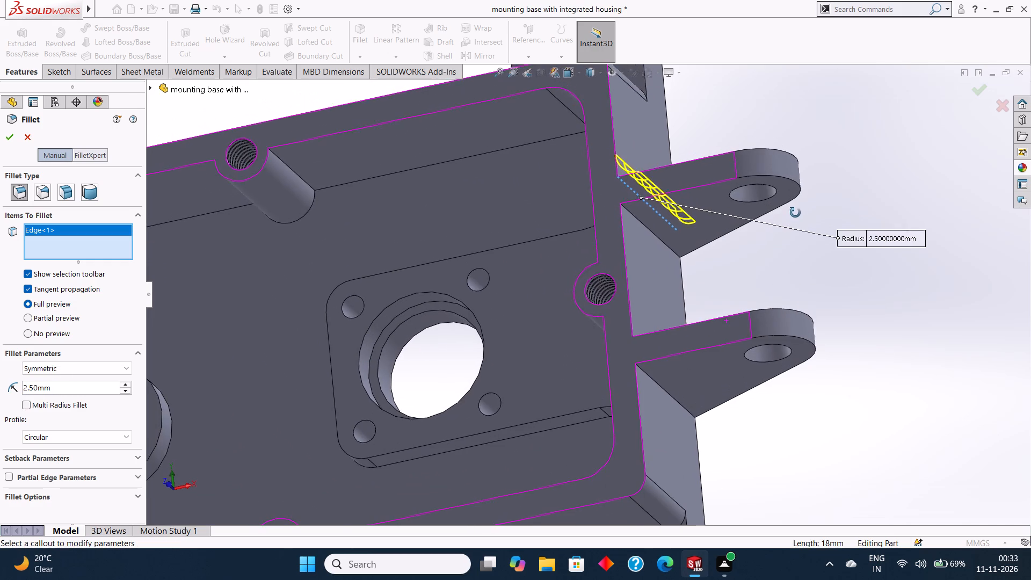
middle_drag(795, 213, 795, 212)
scroll(837, 255, up, 2)
middle_drag(840, 256, 846, 235)
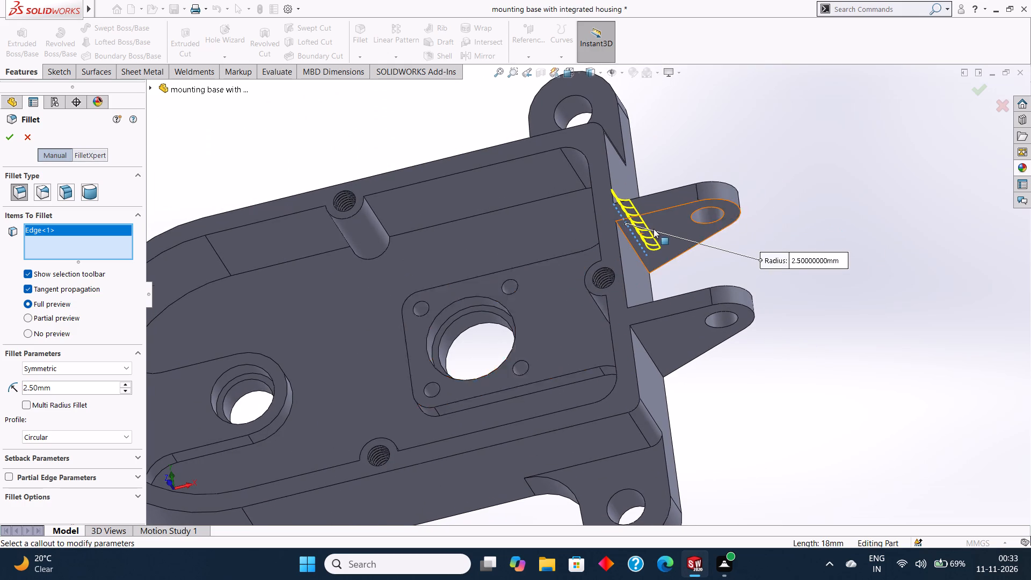
scroll(654, 229, down, 2)
scroll(615, 251, down, 3)
click(591, 248)
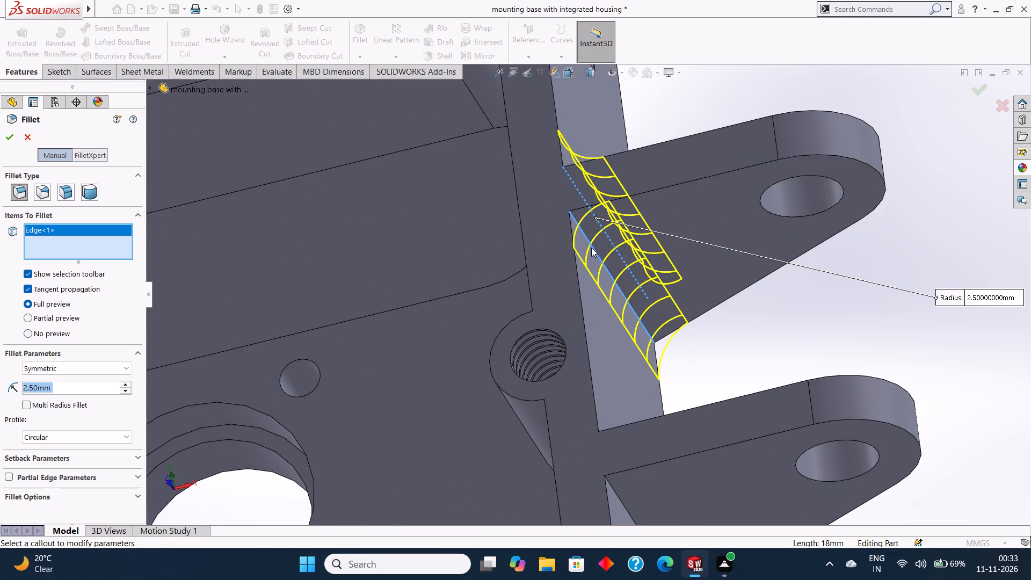
scroll(650, 262, up, 5)
Add both root edges of the mirrored lug to the 2.5 mm fillet and complete it.
middle_drag(832, 223, 829, 357)
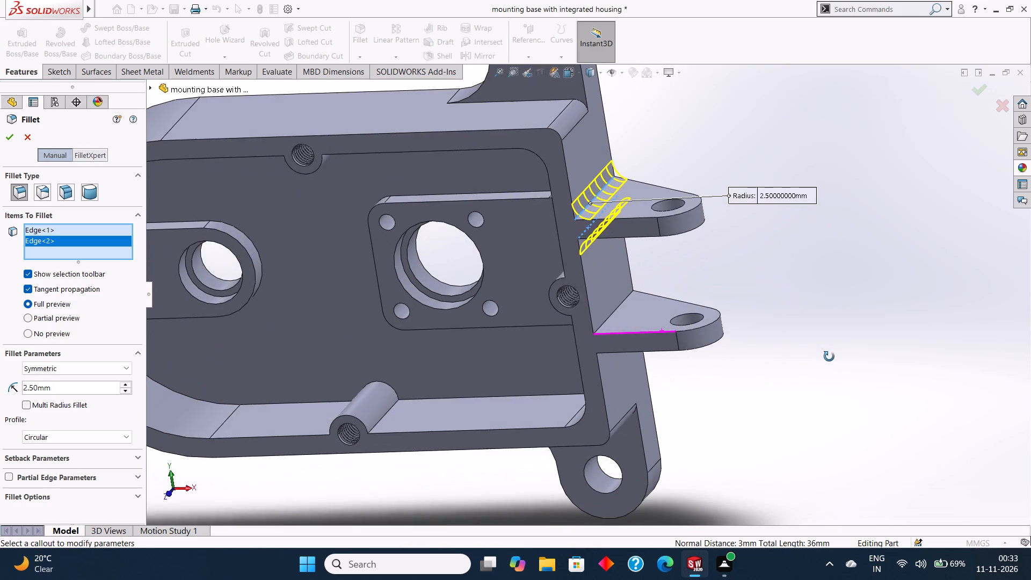
middle_drag(829, 357, 829, 358)
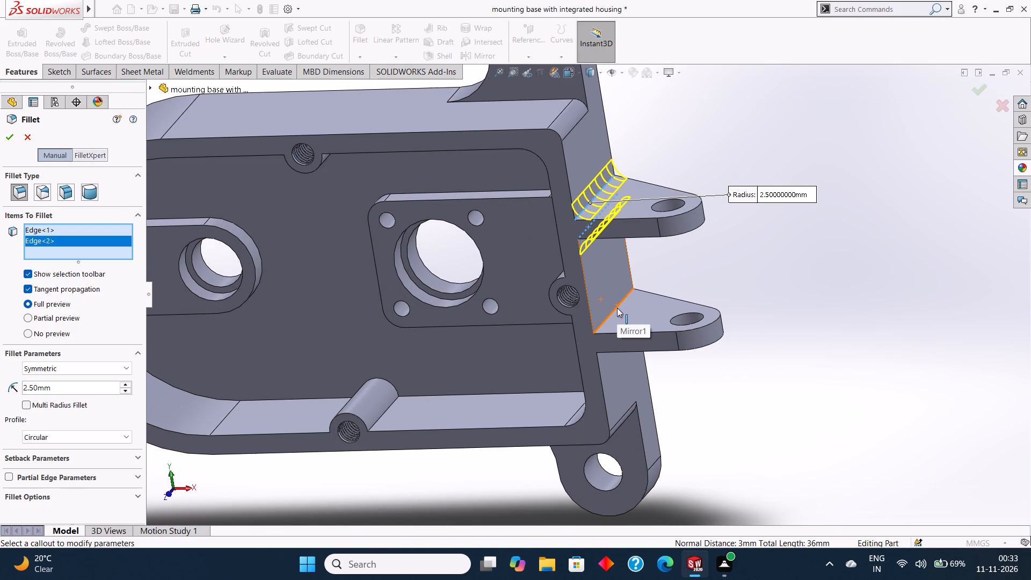
click(617, 308)
middle_drag(738, 364, 730, 275)
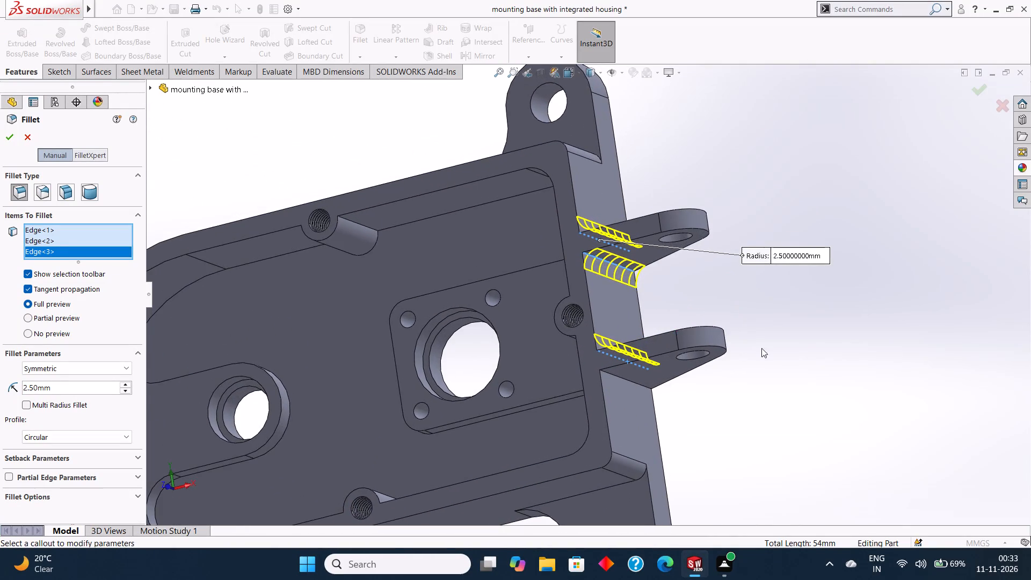
middle_drag(761, 343, 760, 291)
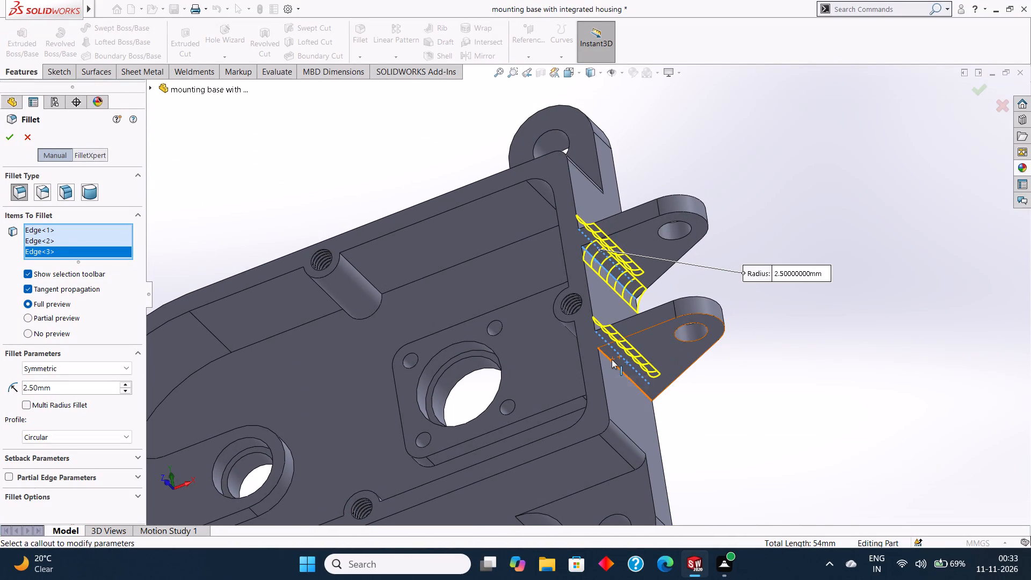
click(611, 359)
scroll(684, 374, up, 3)
scroll(864, 366, up, 2)
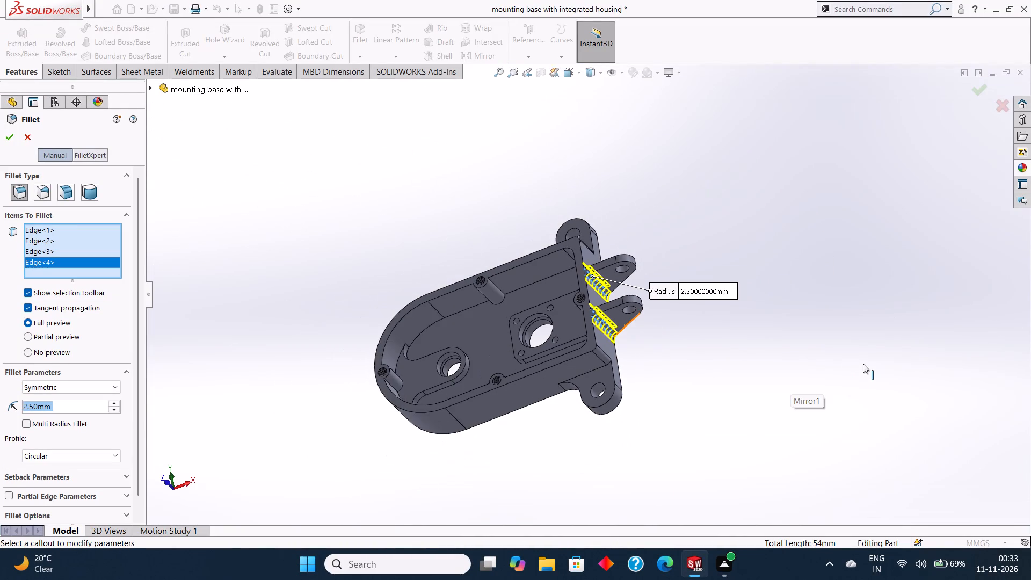
middle_drag(811, 344, 821, 352)
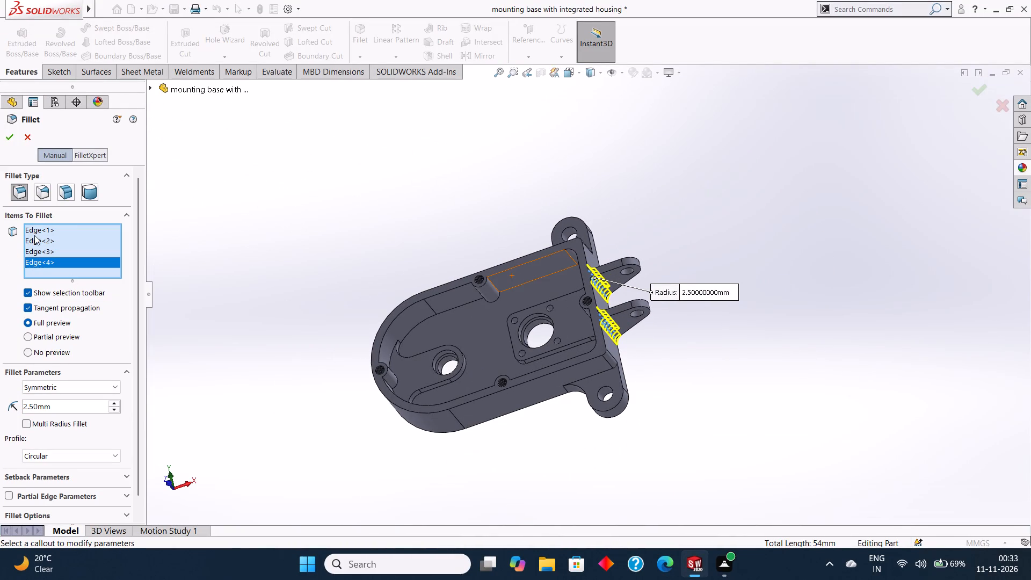
click(9, 135)
Edit the whole part's appearance and choose bright green from the standard colour palette.
scroll(658, 280, up, 3)
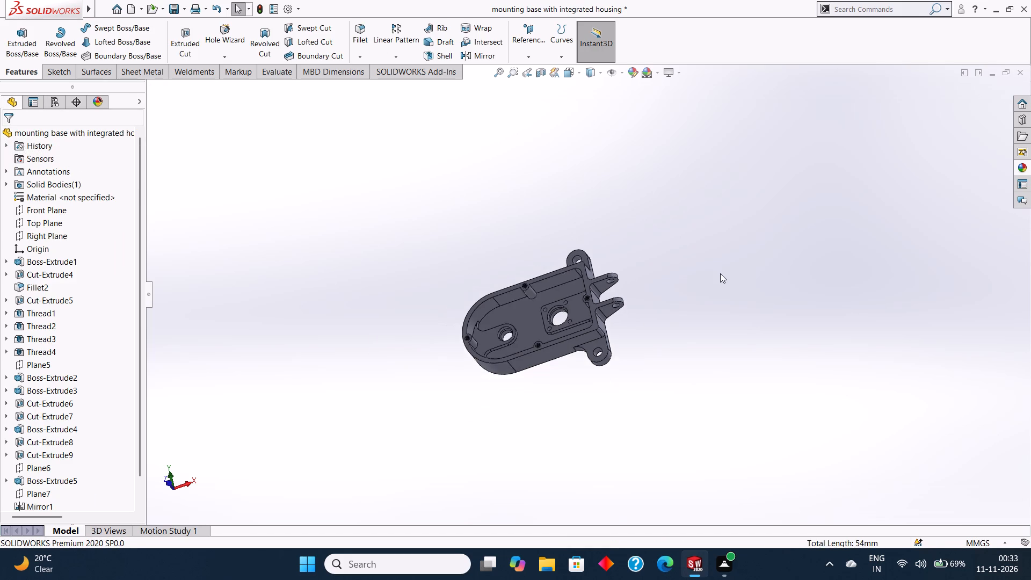
middle_drag(721, 266, 755, 176)
middle_drag(751, 263, 717, 274)
scroll(735, 218, up, 1)
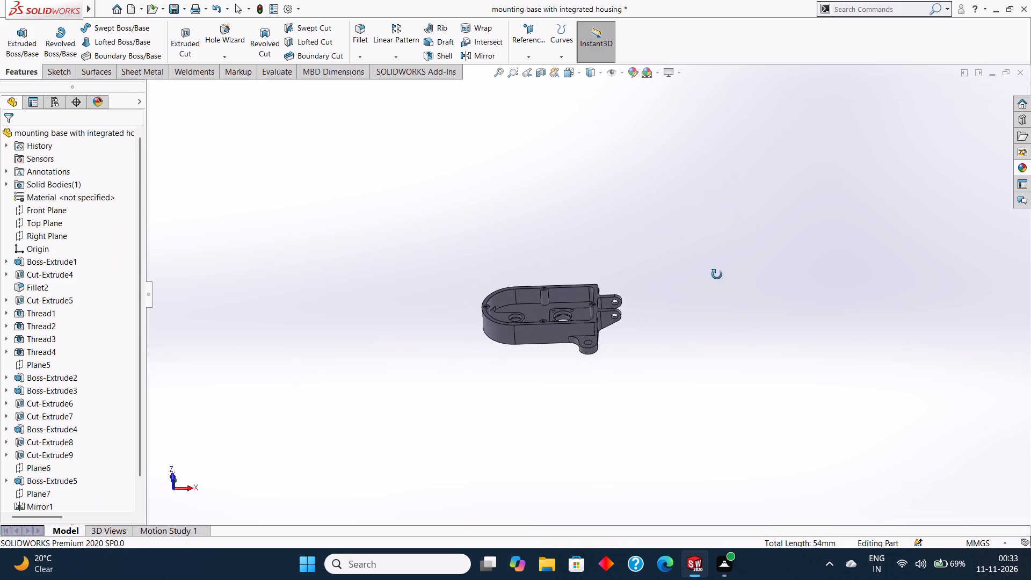
middle_drag(717, 274, 724, 287)
middle_drag(724, 287, 733, 298)
middle_click(731, 295)
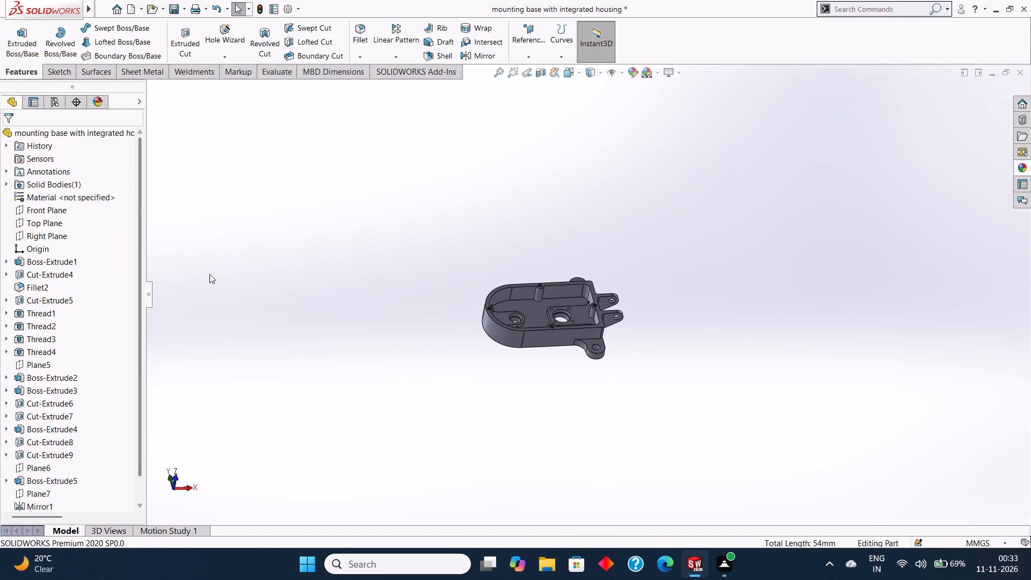
click(1026, 164)
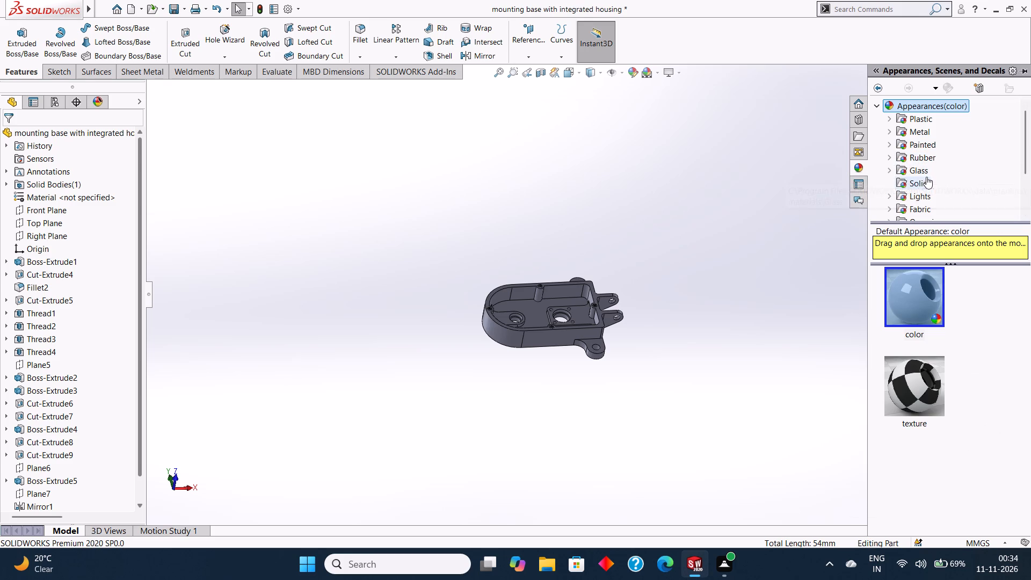
click(661, 148)
click(633, 72)
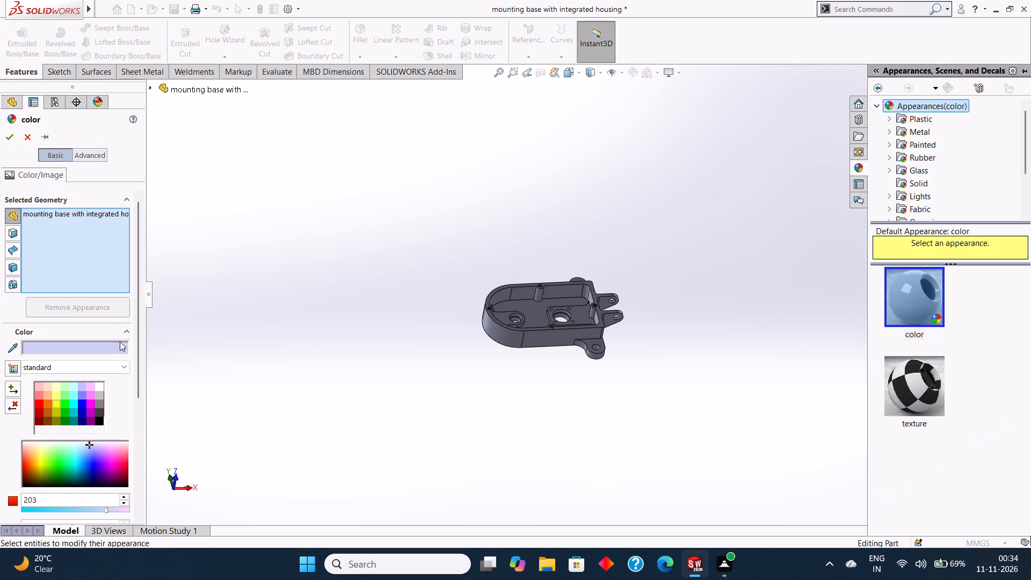
click(65, 402)
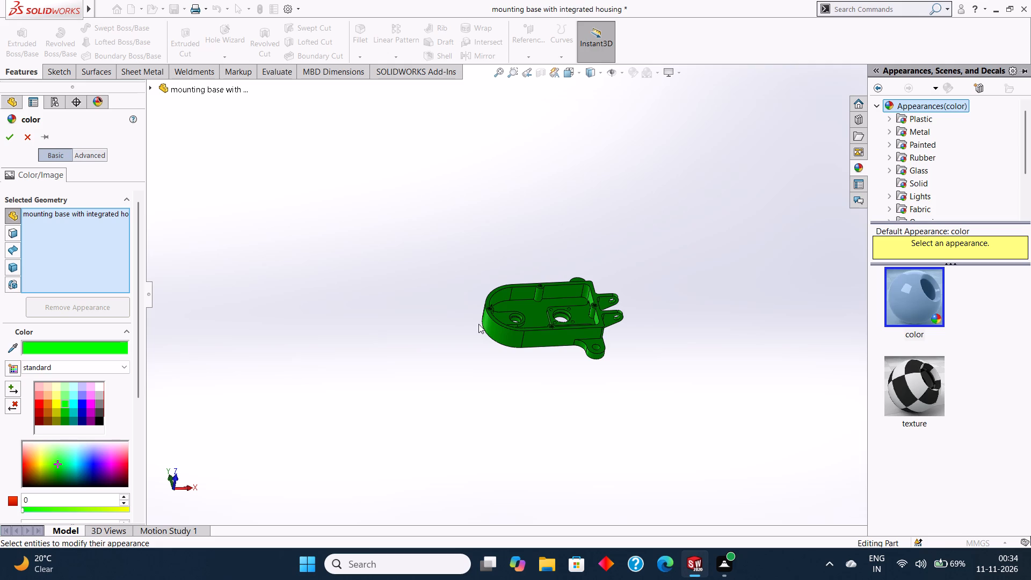
middle_drag(677, 275, 665, 241)
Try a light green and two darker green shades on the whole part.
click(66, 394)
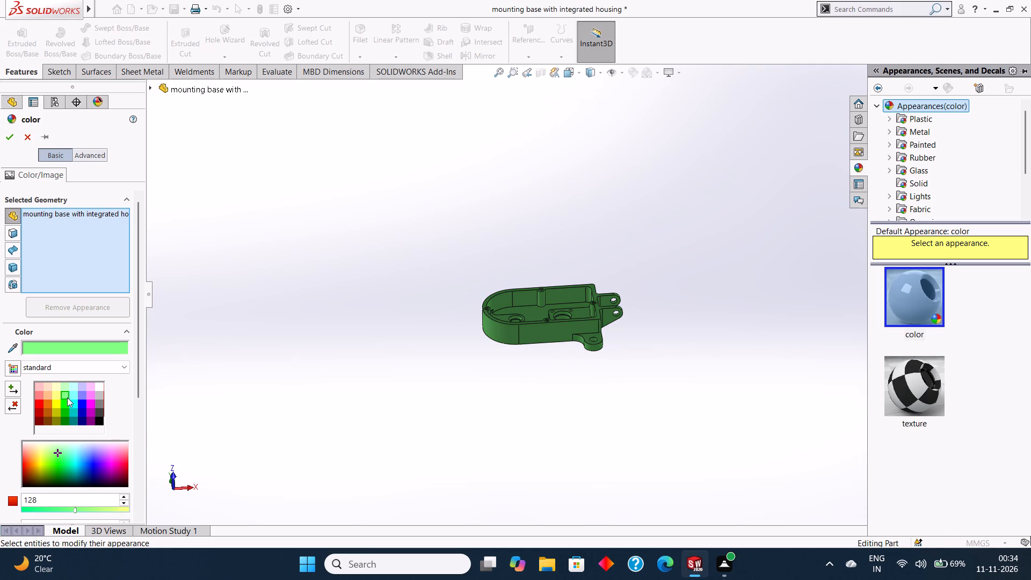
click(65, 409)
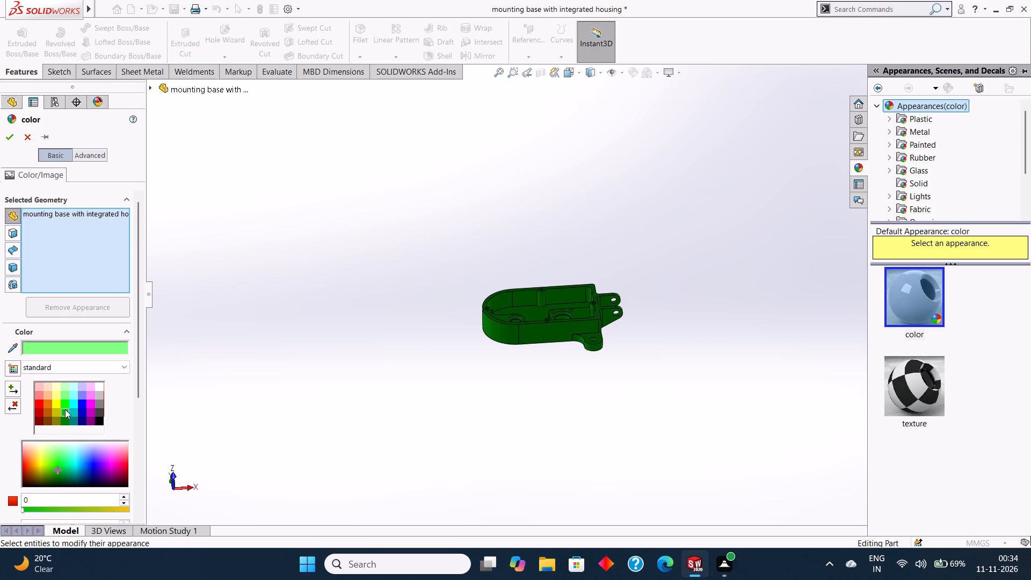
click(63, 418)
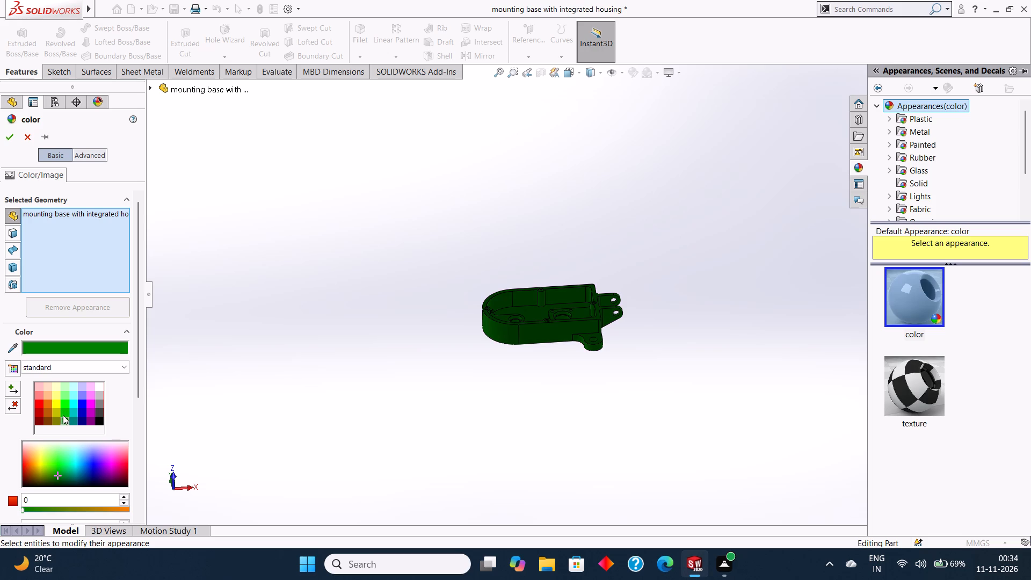
Set the whole part's colour to the standard bright green and apply the appearance.
click(62, 403)
middle_drag(487, 401, 492, 439)
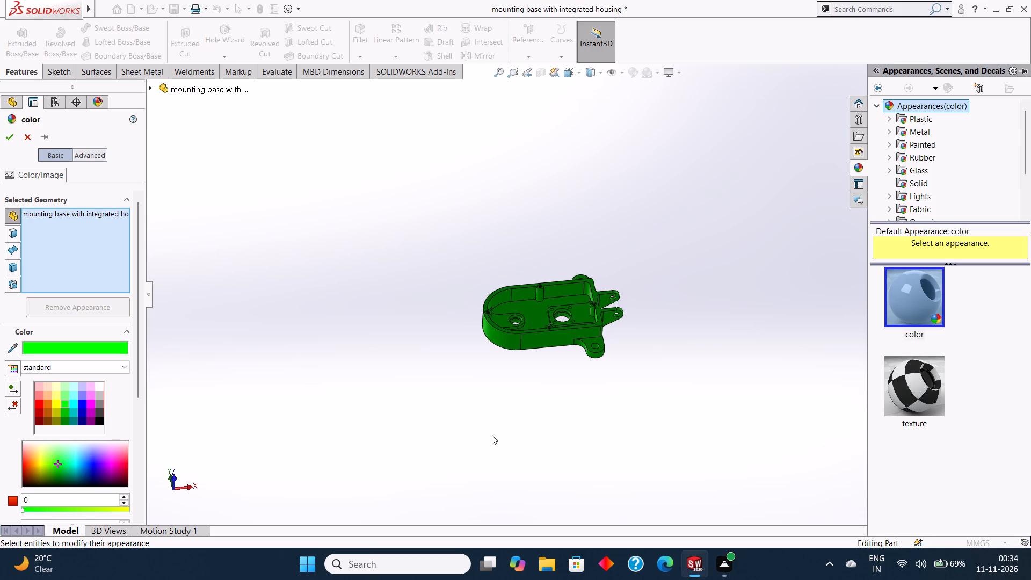
middle_drag(534, 387, 541, 404)
scroll(604, 368, down, 2)
middle_drag(612, 366, 625, 378)
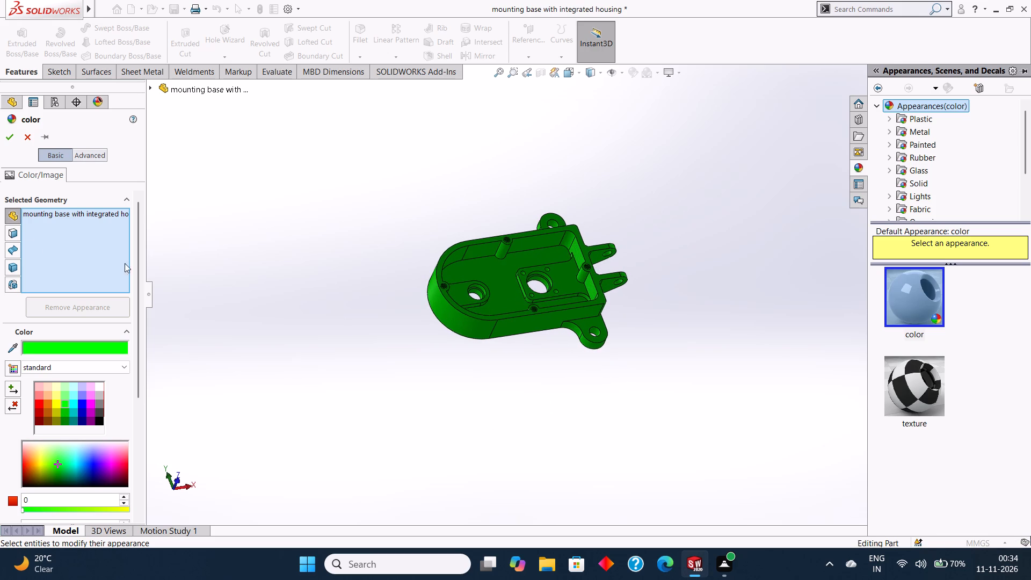
click(9, 140)
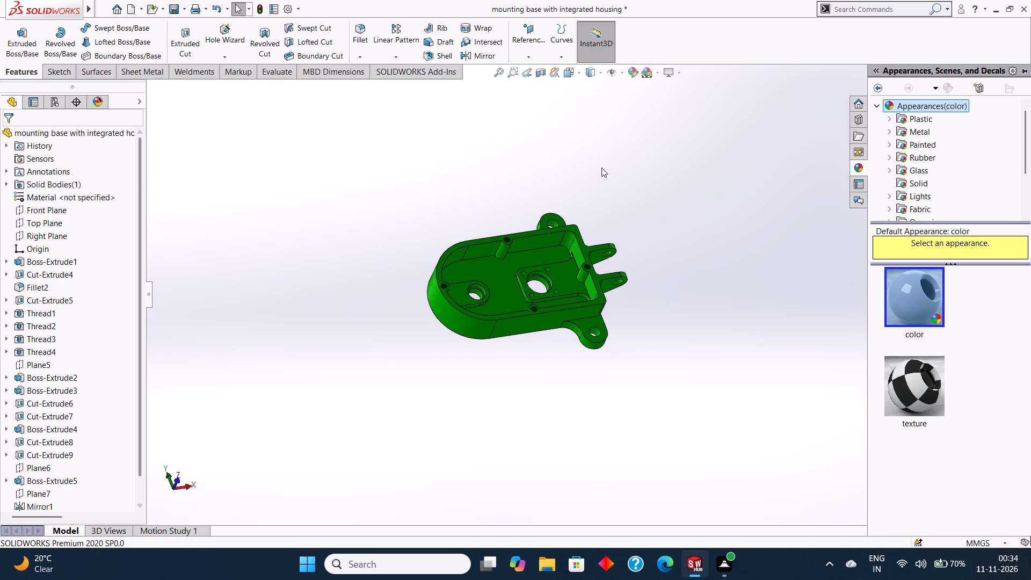
Put away the appearance library and save the green part.
click(601, 168)
scroll(669, 212, up, 2)
middle_drag(687, 247, 675, 207)
middle_drag(682, 274, 680, 263)
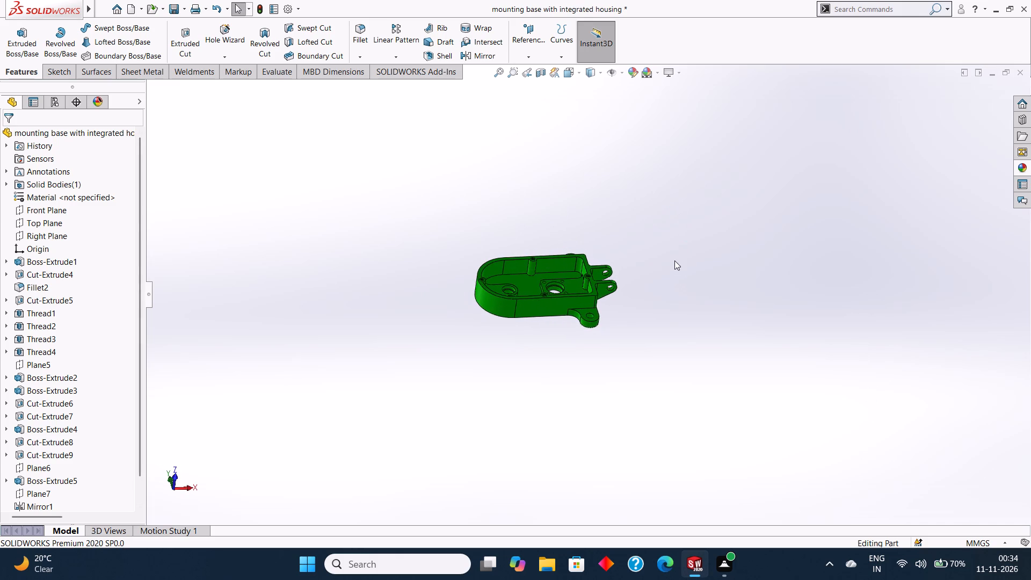
scroll(662, 252, down, 1)
middle_drag(664, 265, 665, 248)
middle_click(663, 248)
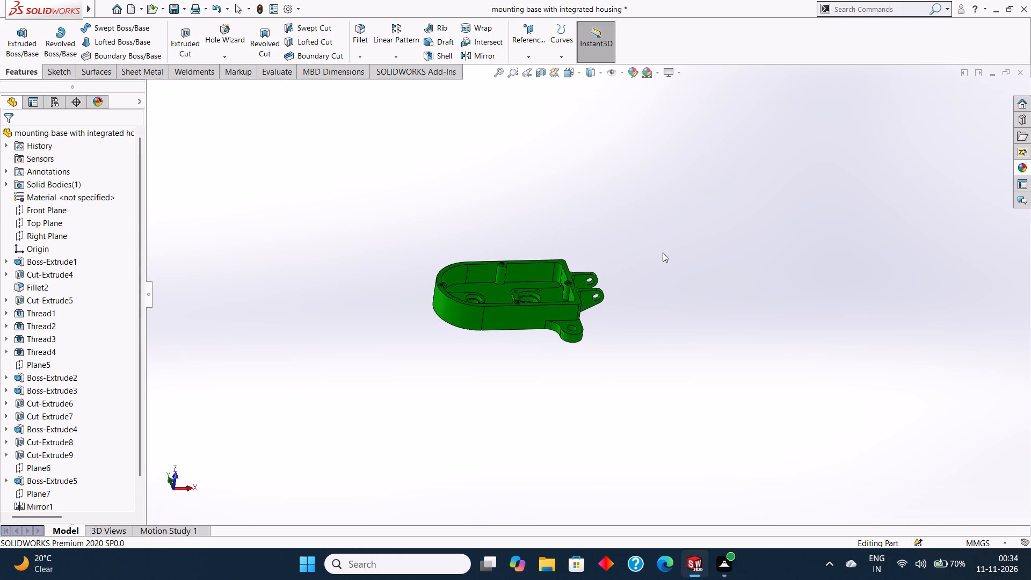
key(ctrl+s)
key(ctrl+s)
key(ctrl+s)
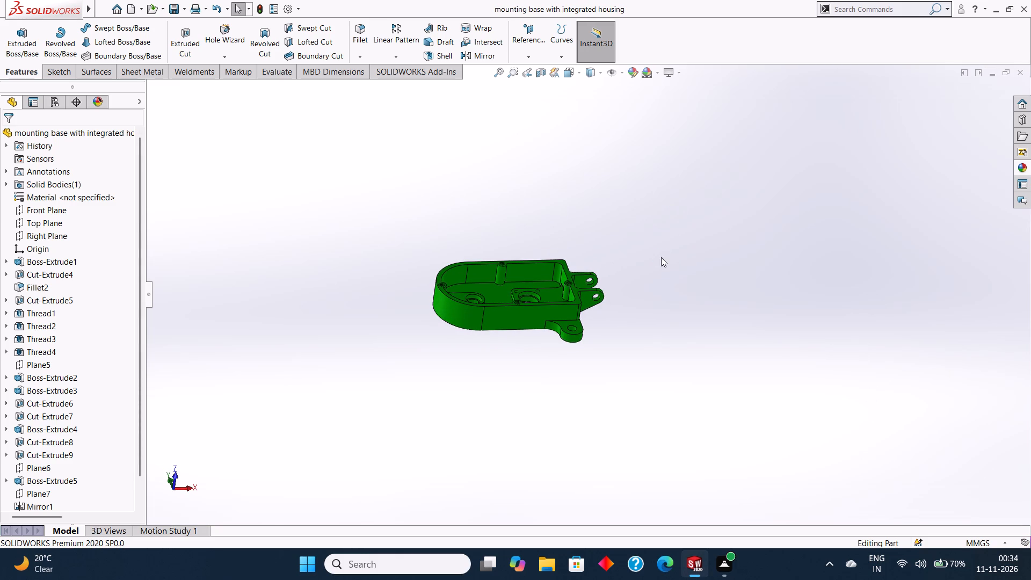
key(ctrl+s)
Save a PDF copy of the part as "mounting base with integrated housing" in the tryfuji folder.
click(186, 9)
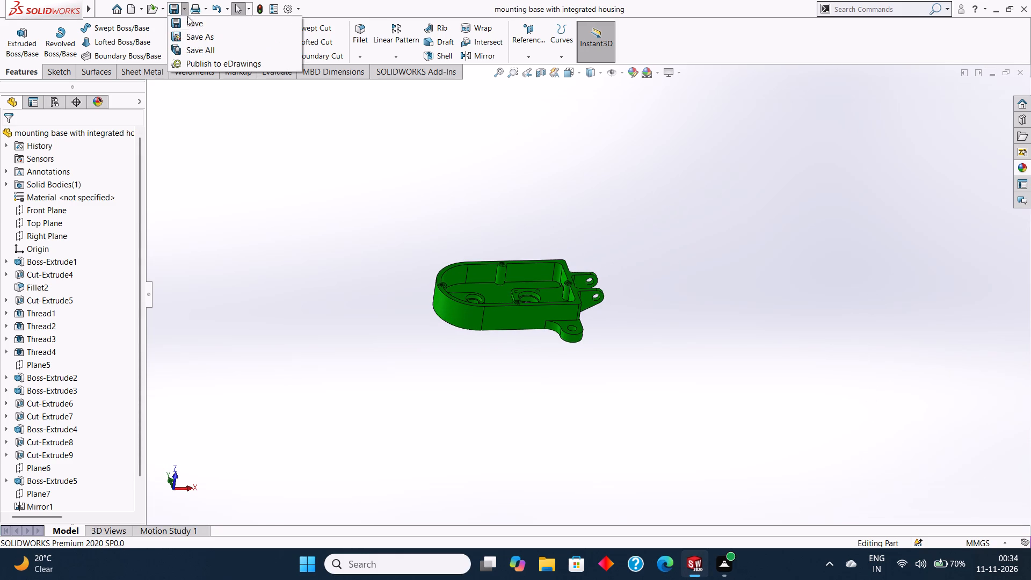
click(195, 36)
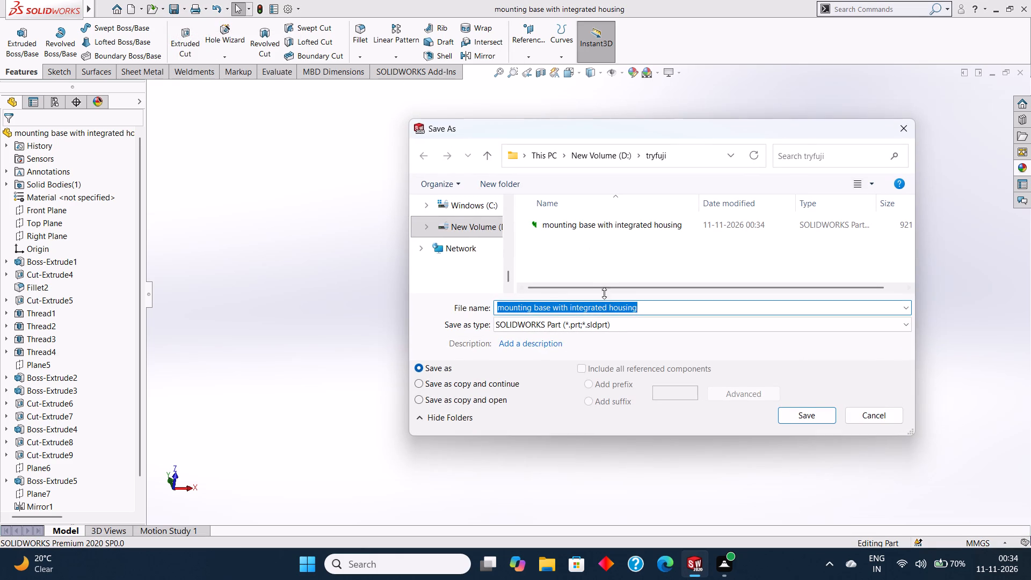
click(644, 324)
click(644, 78)
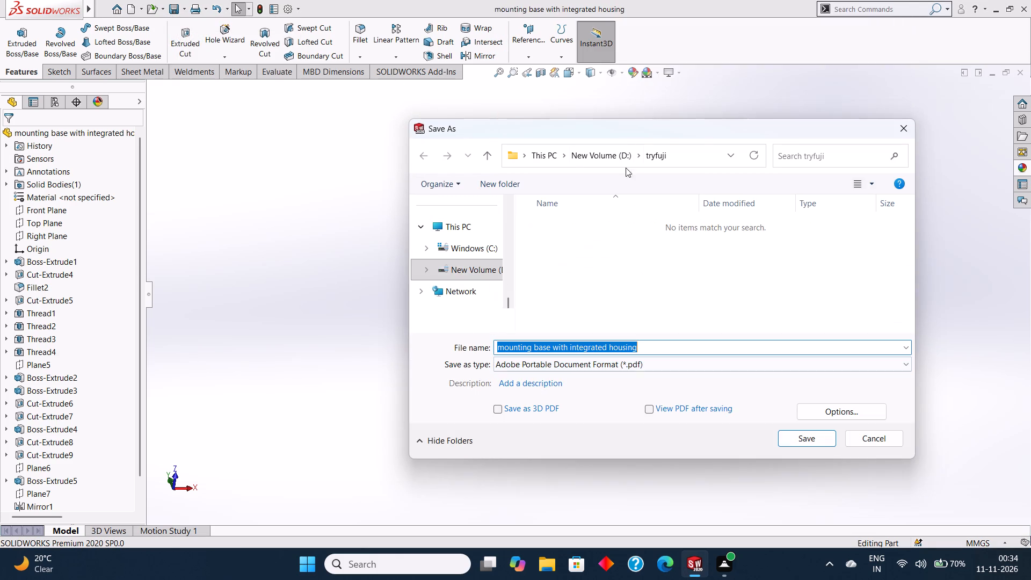
click(646, 345)
click(646, 345)
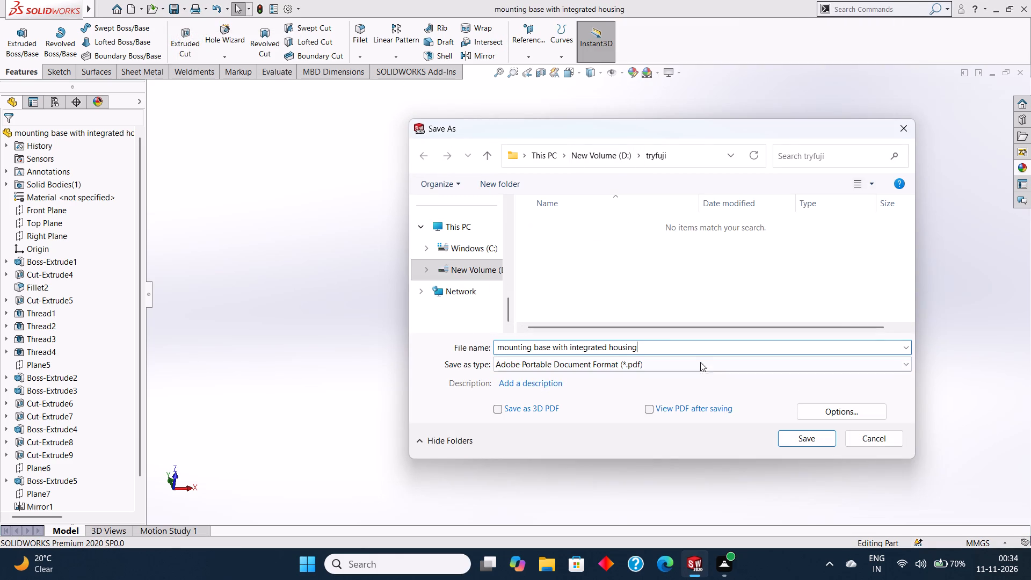
click(800, 431)
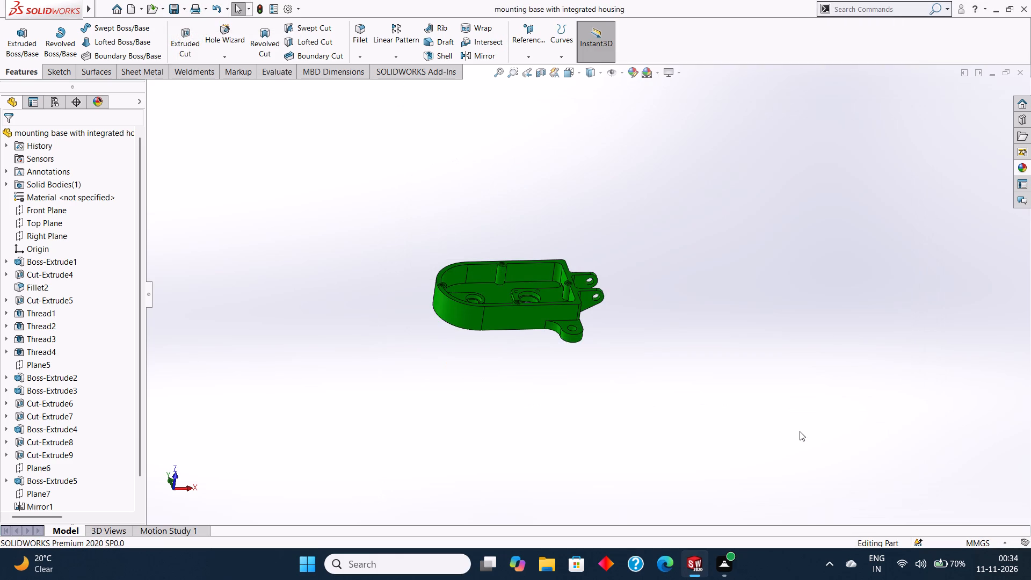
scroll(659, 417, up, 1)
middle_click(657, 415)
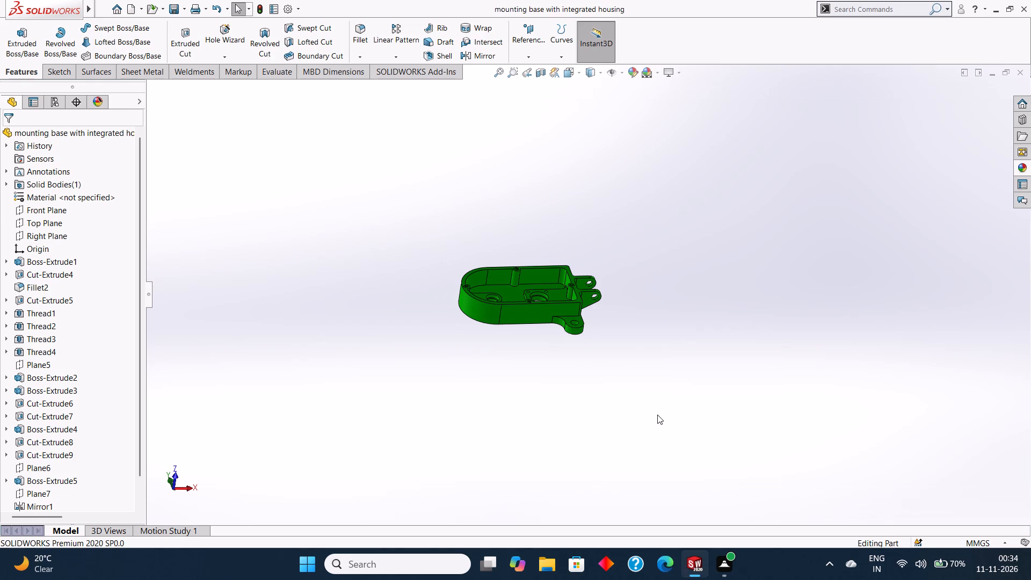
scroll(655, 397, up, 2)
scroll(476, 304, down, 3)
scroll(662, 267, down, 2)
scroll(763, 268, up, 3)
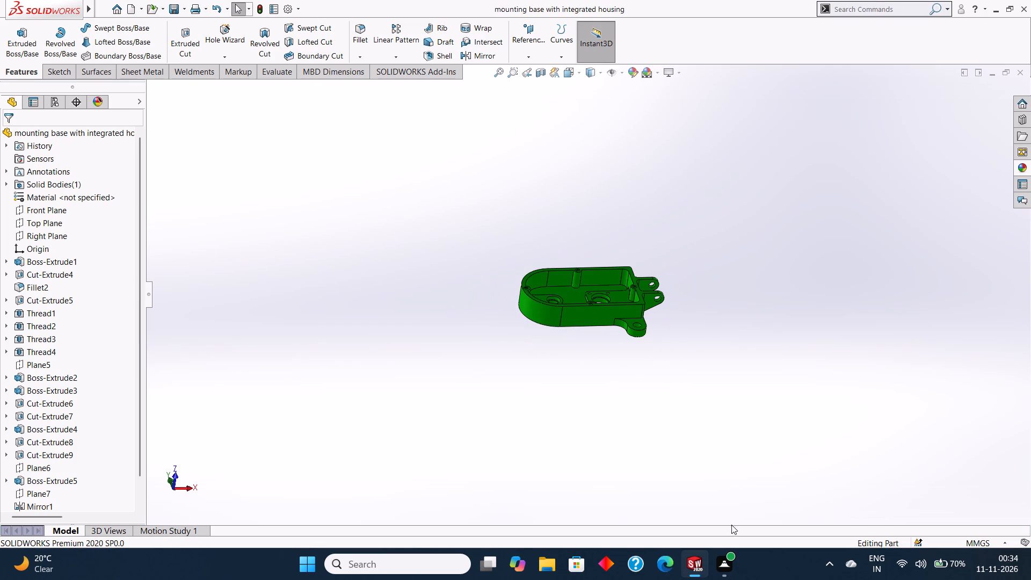